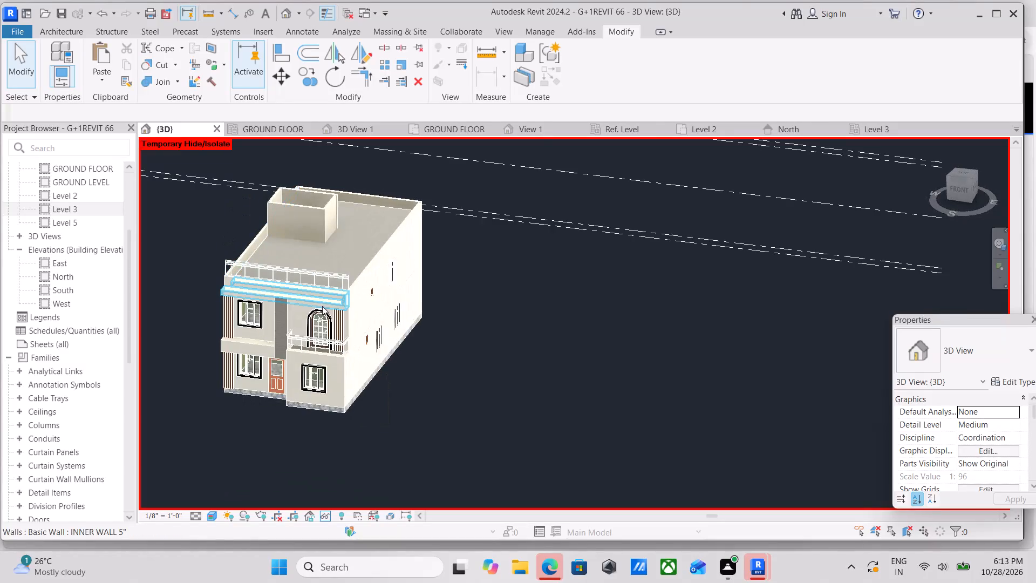
Examine the roof terrace, its parapet walls, front railing and stair headroom from the front, above and rear.
{"action": "middle_click_drag", "start_coordinate": [322, 306], "coordinate": [417, 324]}
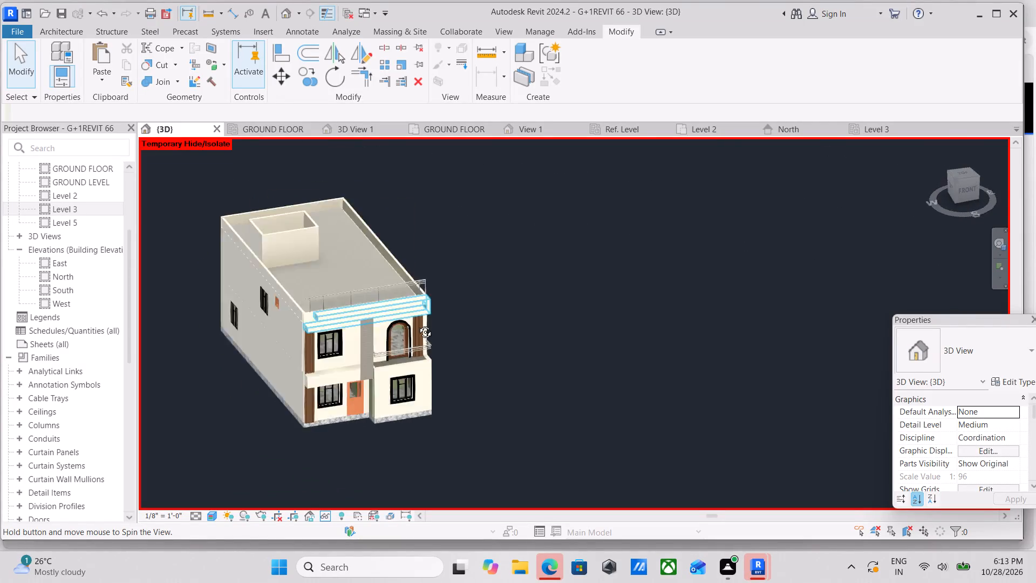
{"action": "middle_click_drag", "start_coordinate": [417, 324], "coordinate": [465, 327]}
{"action": "scroll", "coordinate": [409, 323], "scroll_direction": "up", "scroll_amount": 5}
{"action": "middle_click_drag", "start_coordinate": [355, 349], "coordinate": [385, 401]}
{"action": "scroll", "coordinate": [357, 356], "scroll_direction": "up", "scroll_amount": 1}
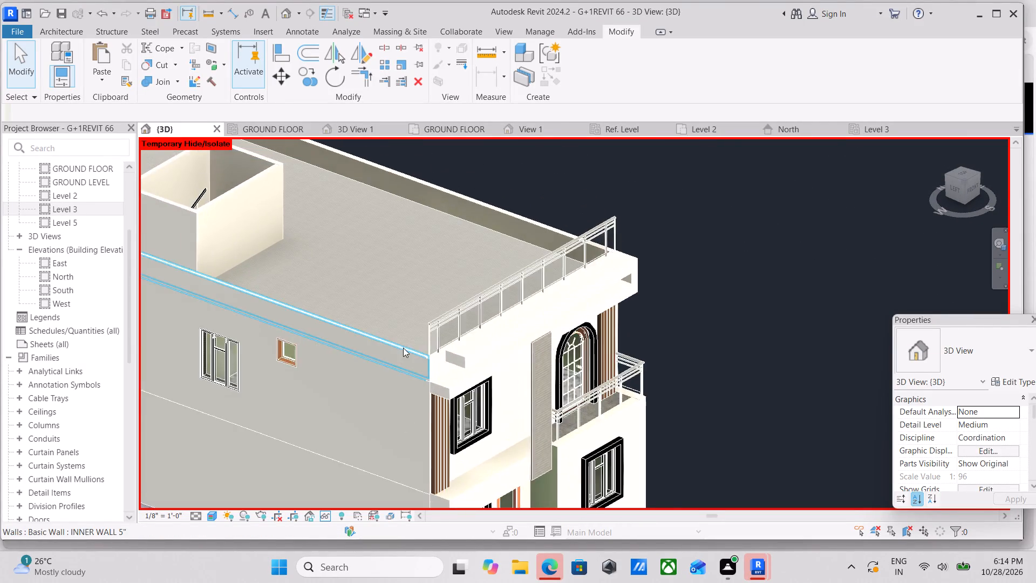
{"action": "middle_click_drag", "start_coordinate": [403, 348], "coordinate": [457, 420]}
{"action": "middle_click_drag", "start_coordinate": [431, 303], "coordinate": [464, 410]}
{"action": "scroll", "coordinate": [501, 327], "scroll_direction": "down", "scroll_amount": 1}
{"action": "middle_click_drag", "start_coordinate": [501, 327], "coordinate": [521, 390], "text": "shift"}
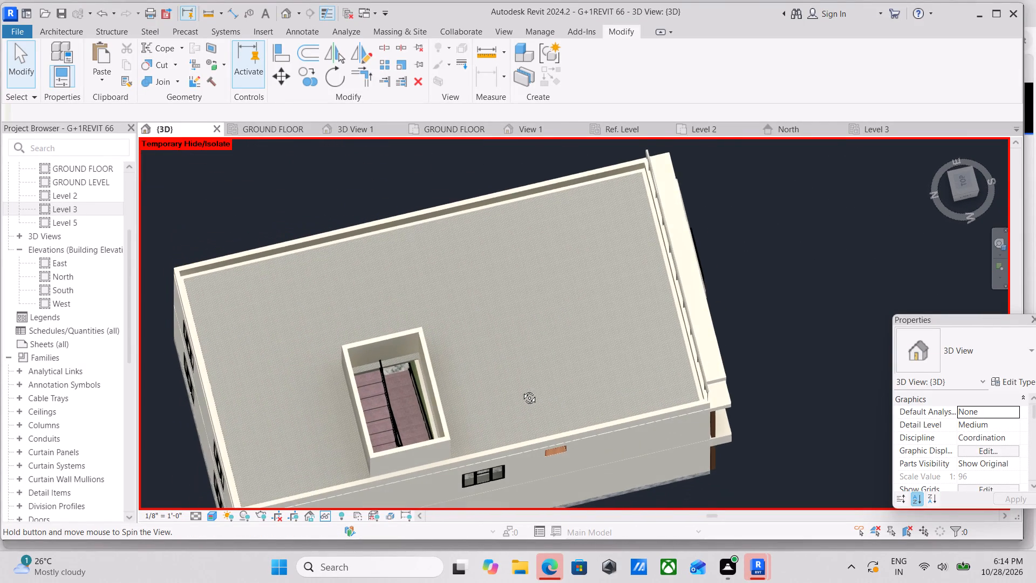
{"action": "middle_click_drag", "start_coordinate": [521, 390], "coordinate": [508, 374], "text": "shift"}
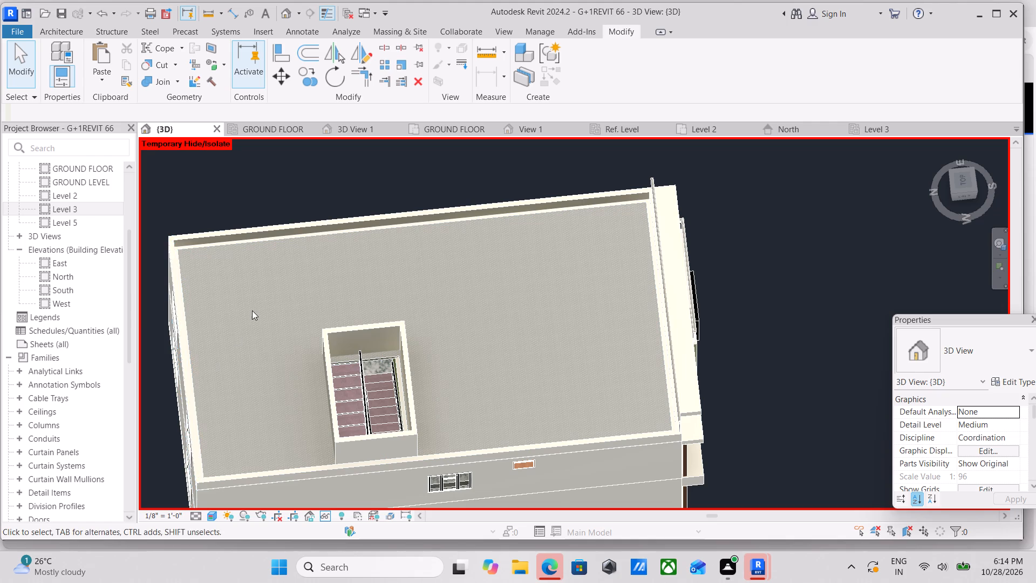
{"action": "middle_click", "coordinate": [260, 306]}
{"action": "middle_click_drag", "start_coordinate": [241, 344], "coordinate": [422, 214]}
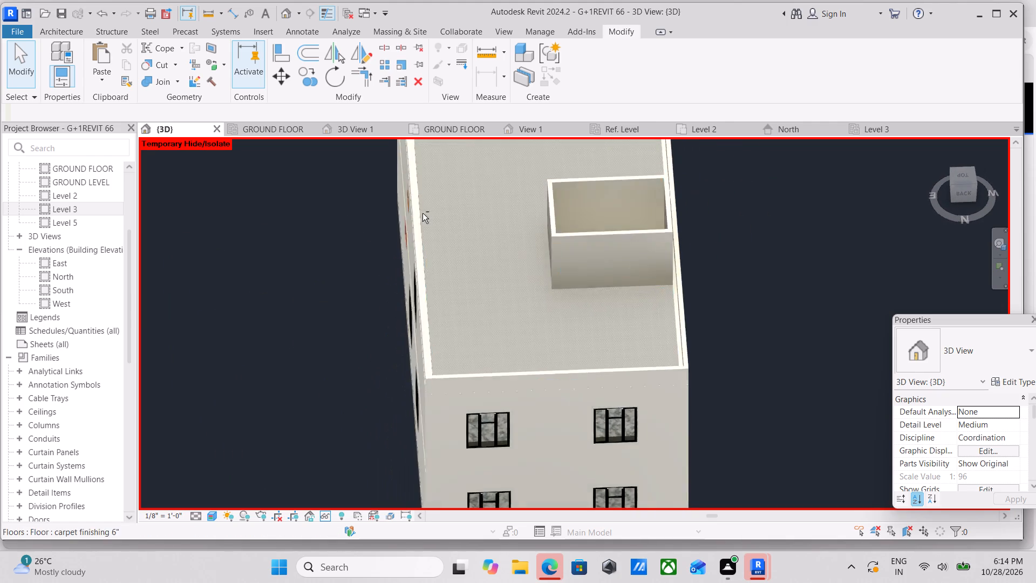
{"action": "scroll", "coordinate": [521, 395], "scroll_direction": "up", "scroll_amount": 1}
{"action": "middle_click_drag", "start_coordinate": [458, 344], "coordinate": [473, 336]}
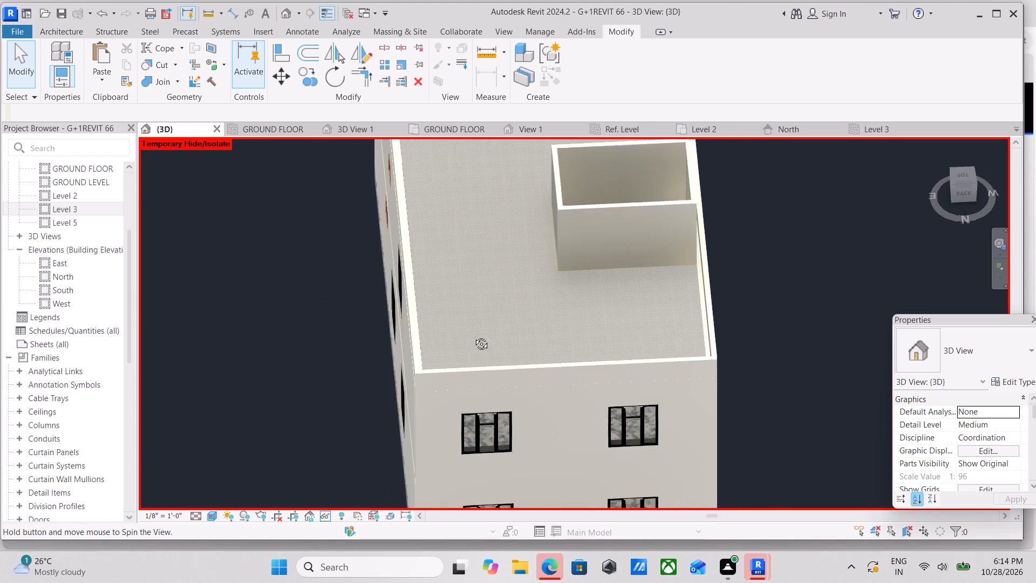
{"action": "middle_click_drag", "start_coordinate": [473, 336], "coordinate": [645, 224]}
{"action": "middle_click_drag", "start_coordinate": [444, 290], "coordinate": [564, 259]}
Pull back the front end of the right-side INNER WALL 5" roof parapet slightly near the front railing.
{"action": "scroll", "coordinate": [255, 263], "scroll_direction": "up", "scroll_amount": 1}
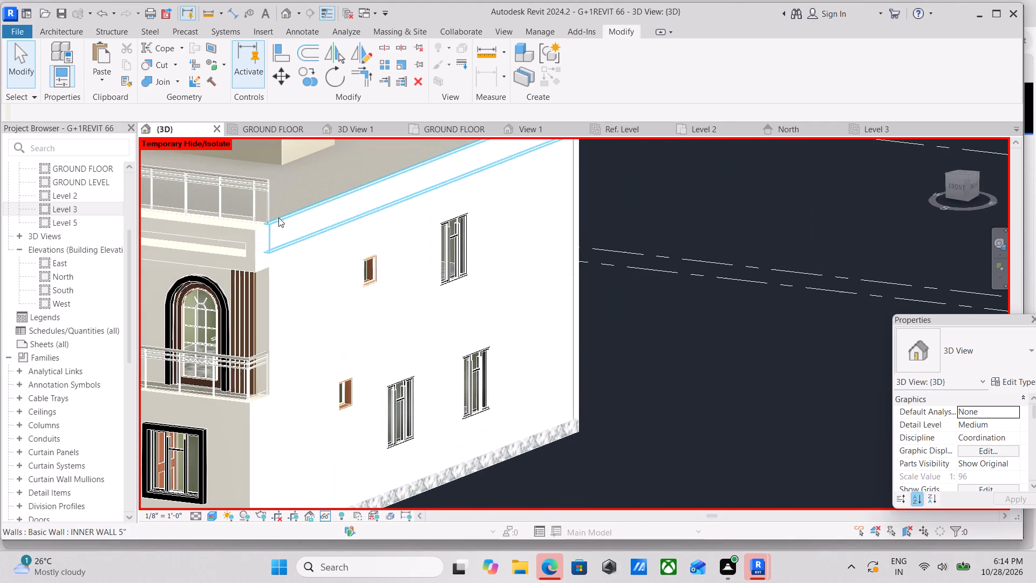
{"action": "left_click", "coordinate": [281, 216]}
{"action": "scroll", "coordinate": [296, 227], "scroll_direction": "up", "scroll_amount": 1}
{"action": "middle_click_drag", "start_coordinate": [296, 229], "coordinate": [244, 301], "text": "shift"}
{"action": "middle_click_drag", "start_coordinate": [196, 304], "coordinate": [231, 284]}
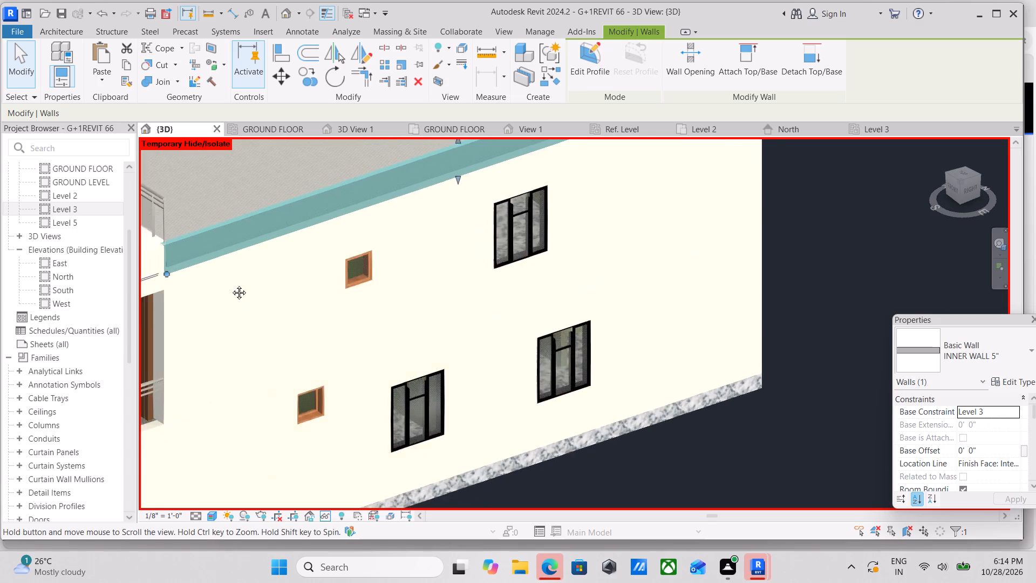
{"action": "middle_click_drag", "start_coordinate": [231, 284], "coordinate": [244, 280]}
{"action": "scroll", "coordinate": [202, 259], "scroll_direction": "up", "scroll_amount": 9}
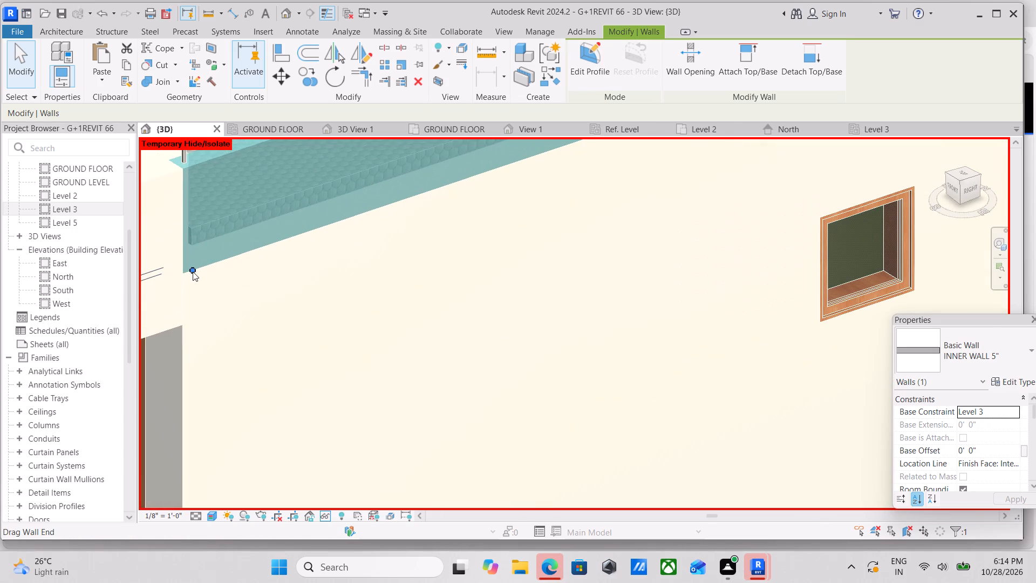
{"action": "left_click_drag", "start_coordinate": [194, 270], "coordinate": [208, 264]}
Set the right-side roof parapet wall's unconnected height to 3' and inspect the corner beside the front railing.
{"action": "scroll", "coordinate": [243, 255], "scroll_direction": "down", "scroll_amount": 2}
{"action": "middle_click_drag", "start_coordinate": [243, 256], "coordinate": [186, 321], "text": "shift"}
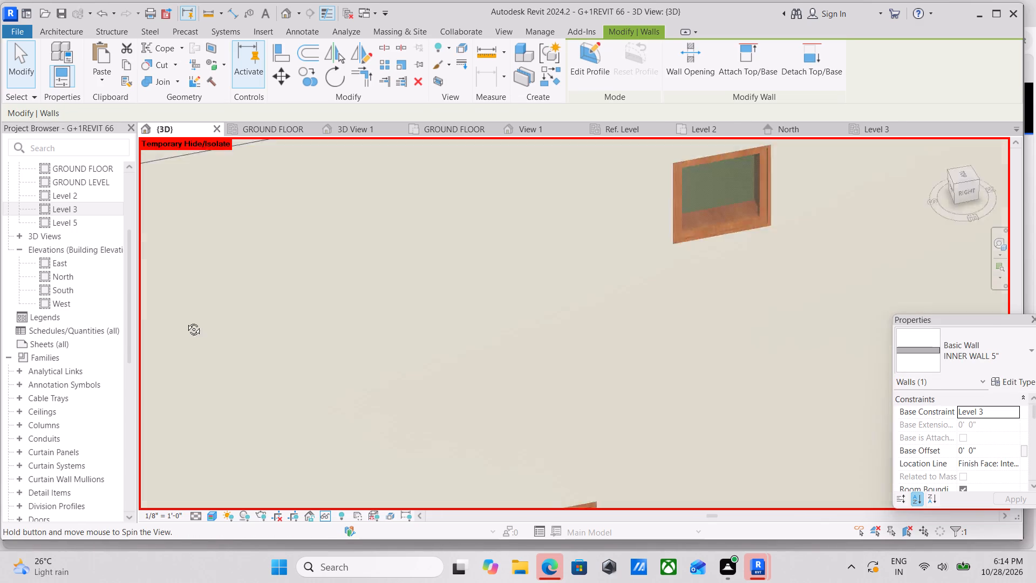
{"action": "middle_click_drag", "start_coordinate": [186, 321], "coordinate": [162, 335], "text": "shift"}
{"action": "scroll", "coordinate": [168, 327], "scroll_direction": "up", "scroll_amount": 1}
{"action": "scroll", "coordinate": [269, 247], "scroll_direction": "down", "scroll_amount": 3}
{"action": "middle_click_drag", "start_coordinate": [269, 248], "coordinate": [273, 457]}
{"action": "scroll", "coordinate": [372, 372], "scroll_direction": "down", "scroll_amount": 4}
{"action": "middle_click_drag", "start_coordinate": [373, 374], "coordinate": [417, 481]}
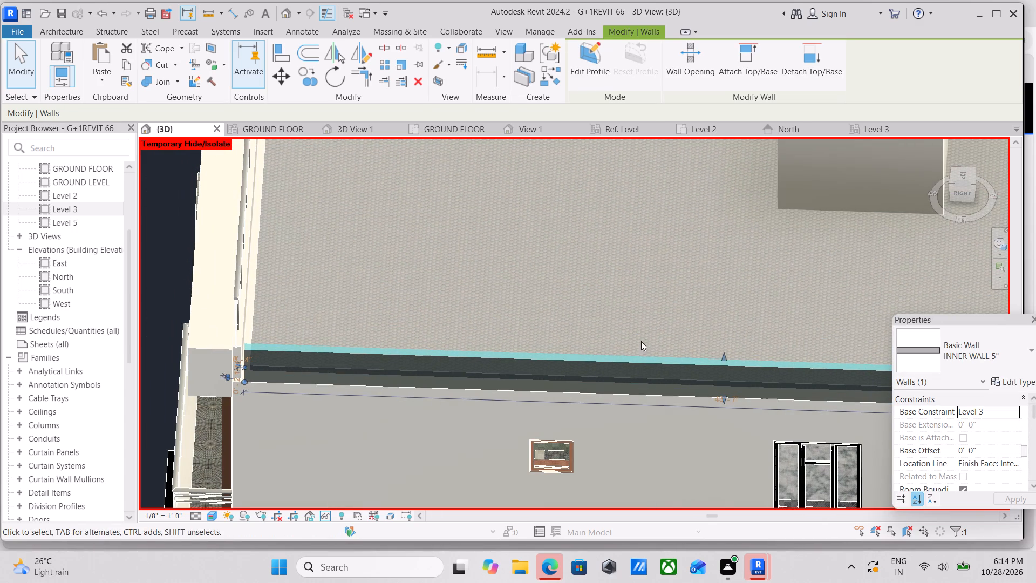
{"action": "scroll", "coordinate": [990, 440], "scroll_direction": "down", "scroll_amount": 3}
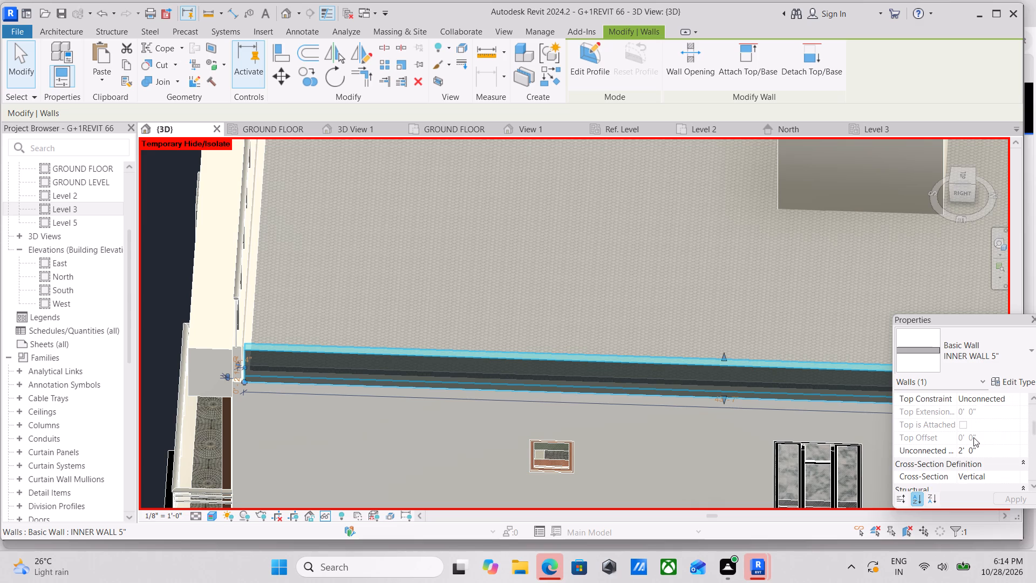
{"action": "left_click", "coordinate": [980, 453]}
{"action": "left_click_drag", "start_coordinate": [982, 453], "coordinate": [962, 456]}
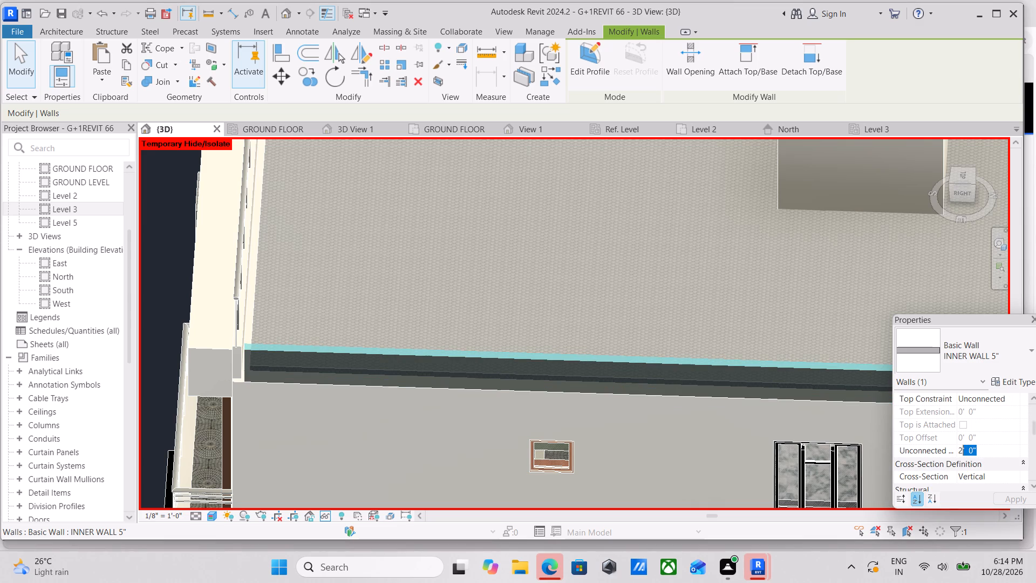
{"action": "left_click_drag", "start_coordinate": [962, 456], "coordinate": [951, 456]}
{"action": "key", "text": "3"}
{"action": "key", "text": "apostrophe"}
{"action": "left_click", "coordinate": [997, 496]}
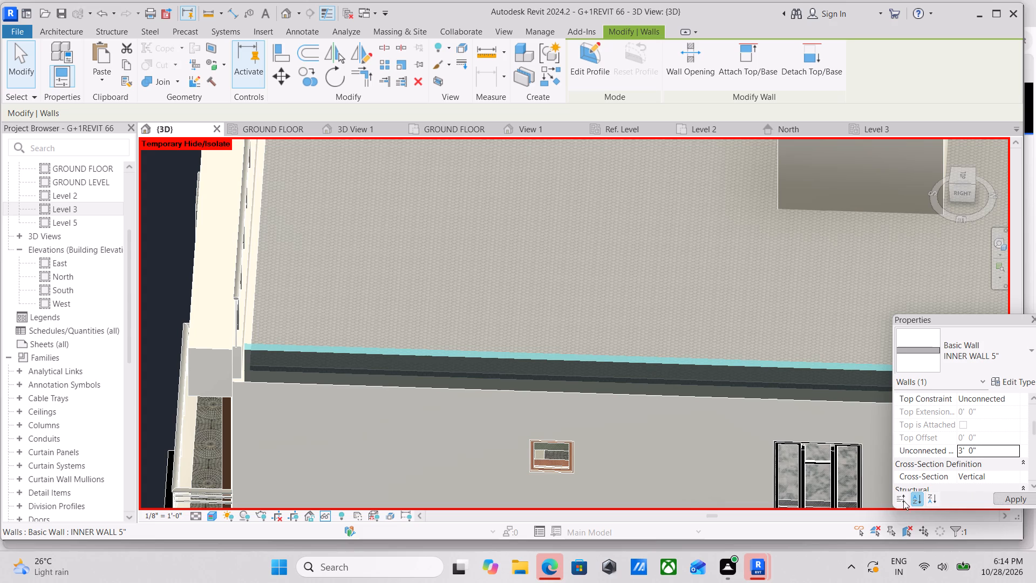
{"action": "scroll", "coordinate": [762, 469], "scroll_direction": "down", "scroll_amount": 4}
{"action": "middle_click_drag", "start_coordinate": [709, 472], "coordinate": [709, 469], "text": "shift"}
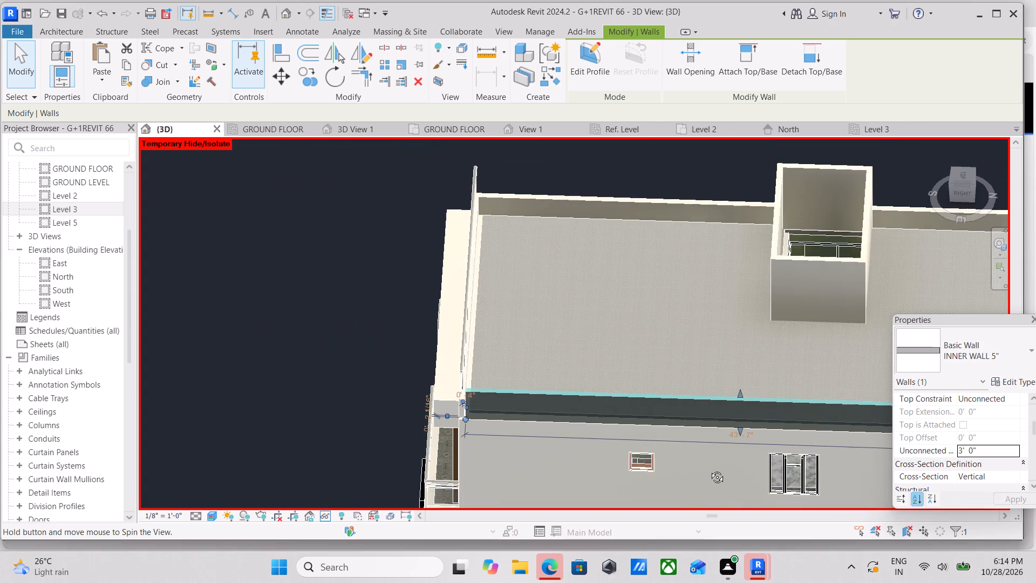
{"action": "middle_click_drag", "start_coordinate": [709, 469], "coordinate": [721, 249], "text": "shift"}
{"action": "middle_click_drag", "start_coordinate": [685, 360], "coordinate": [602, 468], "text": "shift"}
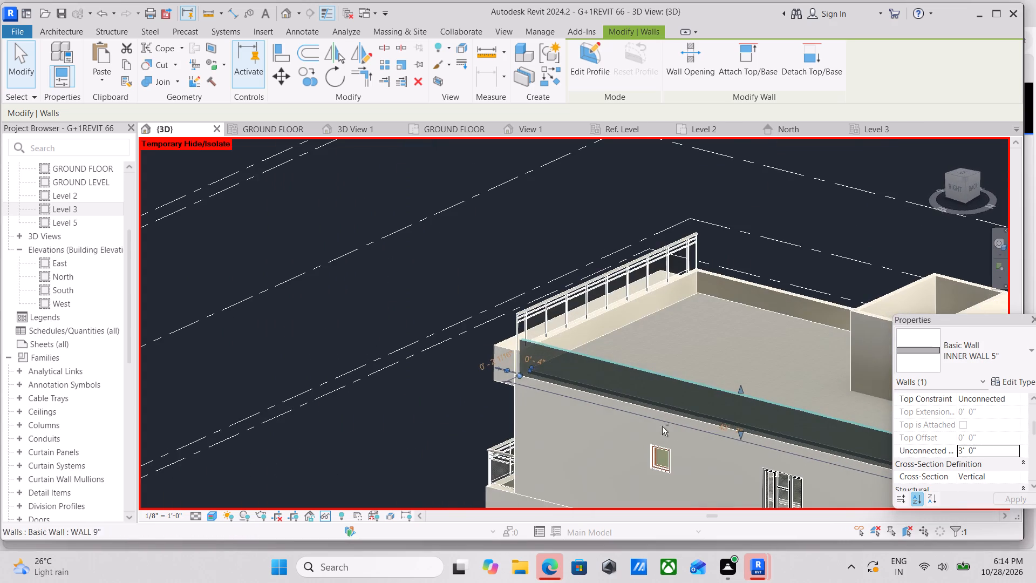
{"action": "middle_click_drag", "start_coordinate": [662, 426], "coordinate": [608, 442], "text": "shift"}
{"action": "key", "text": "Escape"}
Extend the front end of the right-side roof parapet wall to meet the projecting front band below the railing.
{"action": "scroll", "coordinate": [651, 352], "scroll_direction": "down", "scroll_amount": 1}
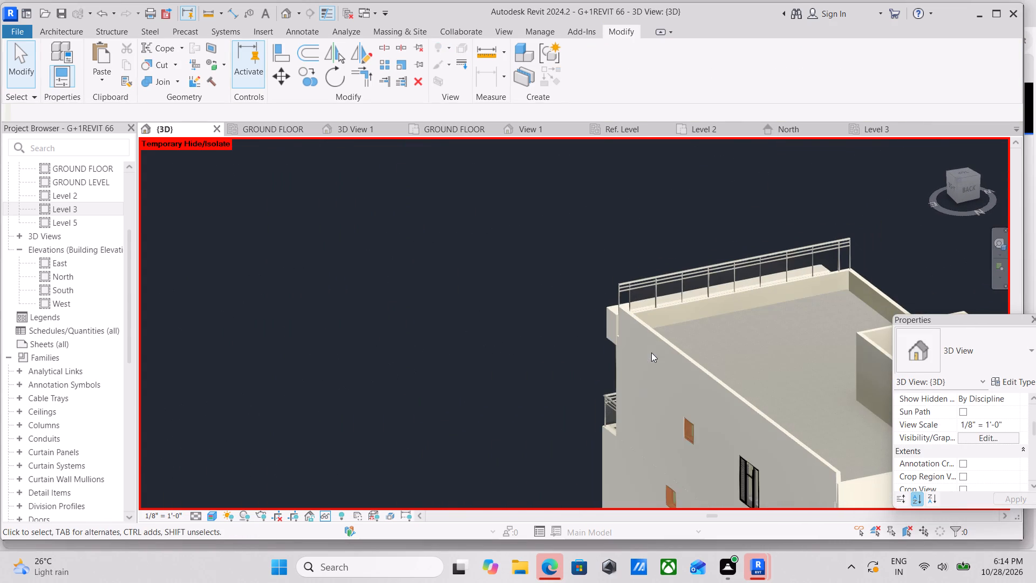
{"action": "middle_click_drag", "start_coordinate": [642, 374], "coordinate": [820, 362], "text": "shift"}
{"action": "scroll", "coordinate": [499, 443], "scroll_direction": "up", "scroll_amount": 3}
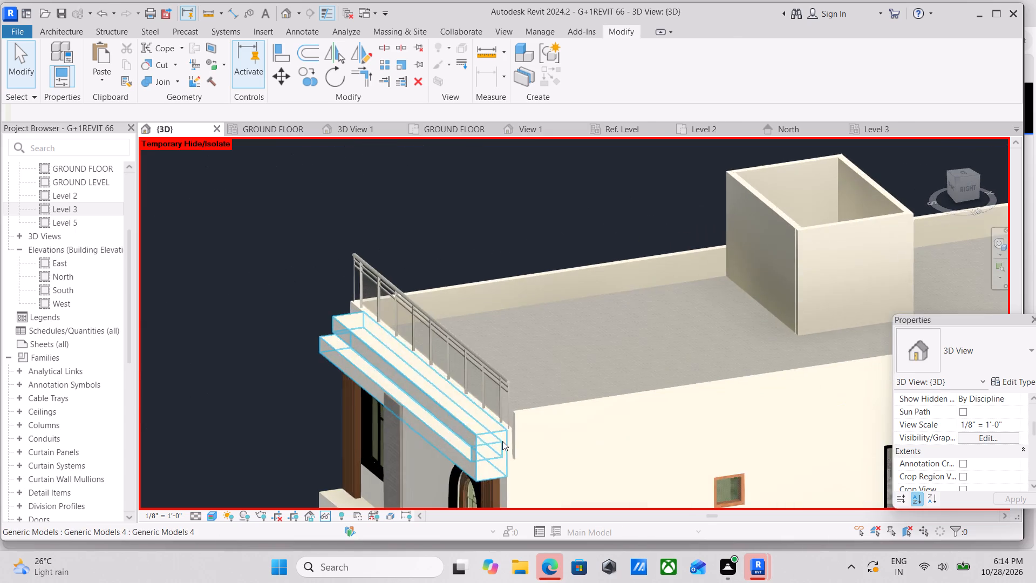
{"action": "scroll", "coordinate": [502, 441], "scroll_direction": "up", "scroll_amount": 3}
{"action": "left_click", "coordinate": [514, 398]}
{"action": "scroll", "coordinate": [511, 470], "scroll_direction": "up", "scroll_amount": 3}
{"action": "middle_click_drag", "start_coordinate": [504, 486], "coordinate": [505, 485]}
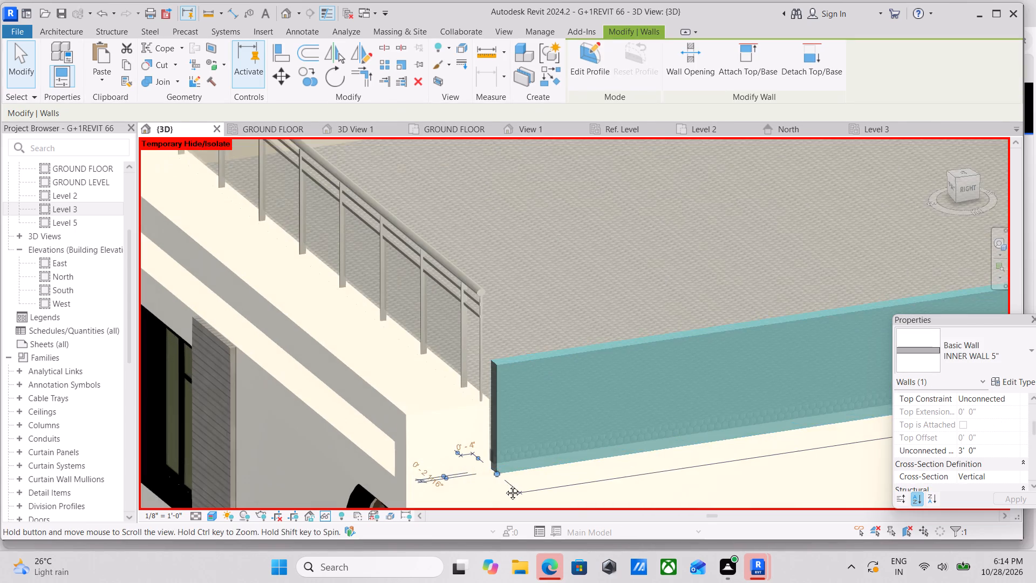
{"action": "middle_click_drag", "start_coordinate": [505, 485], "coordinate": [540, 406]}
{"action": "scroll", "coordinate": [533, 421], "scroll_direction": "up", "scroll_amount": 7}
{"action": "left_click_drag", "start_coordinate": [540, 374], "coordinate": [526, 377]}
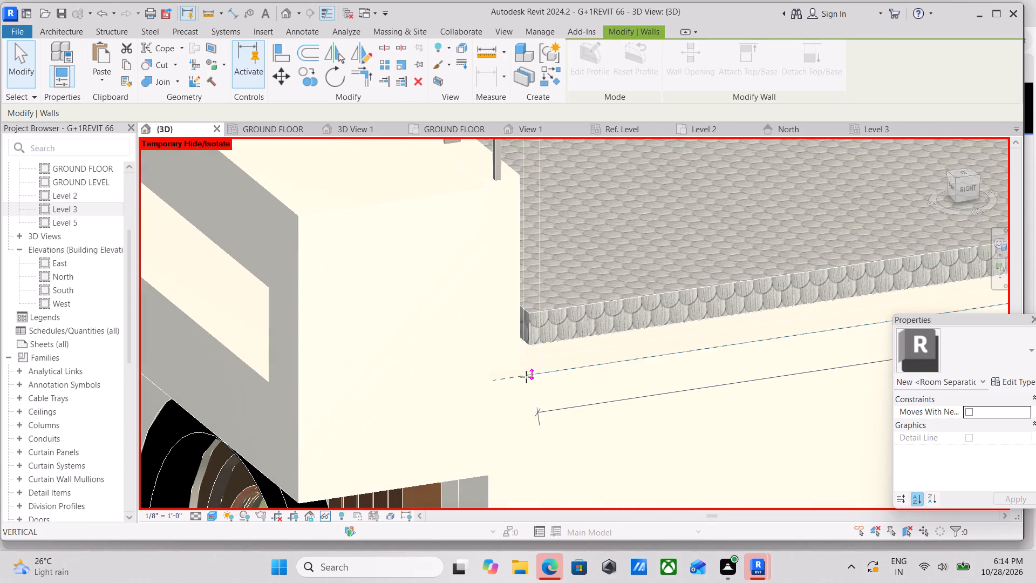
{"action": "left_click_drag", "start_coordinate": [526, 377], "coordinate": [497, 377]}
Set the right-side roof parapet wall's unconnected height to 4'.
{"action": "scroll", "coordinate": [544, 355], "scroll_direction": "down", "scroll_amount": 2}
{"action": "middle_click_drag", "start_coordinate": [544, 355], "coordinate": [520, 409]}
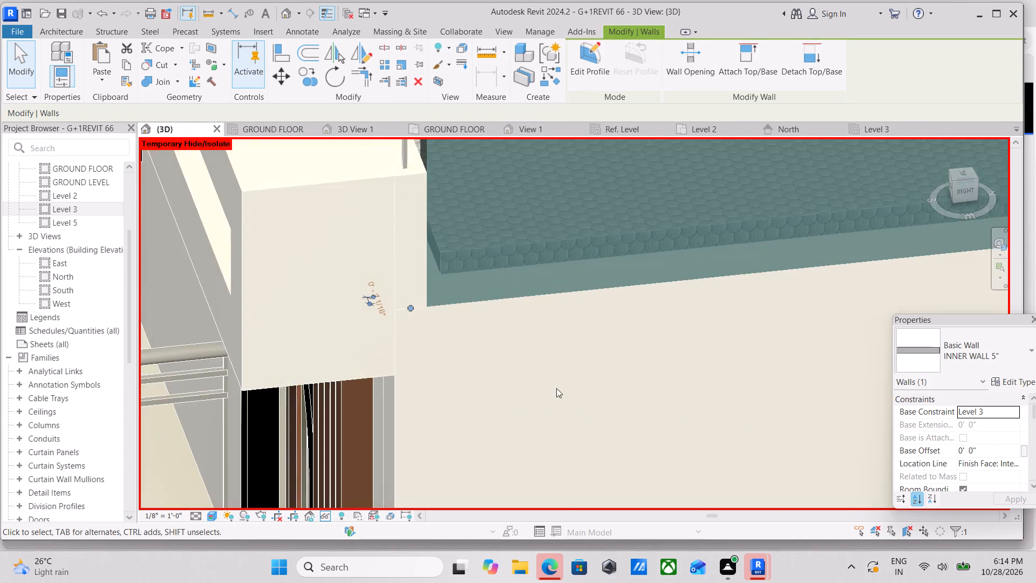
{"action": "scroll", "coordinate": [609, 337], "scroll_direction": "down", "scroll_amount": 1}
{"action": "middle_click_drag", "start_coordinate": [606, 348], "coordinate": [549, 479]}
{"action": "scroll", "coordinate": [572, 361], "scroll_direction": "down", "scroll_amount": 1}
{"action": "middle_click_drag", "start_coordinate": [572, 361], "coordinate": [516, 372], "text": "shift"}
{"action": "scroll", "coordinate": [599, 337], "scroll_direction": "down", "scroll_amount": 2}
{"action": "middle_click_drag", "start_coordinate": [599, 339], "coordinate": [605, 540]}
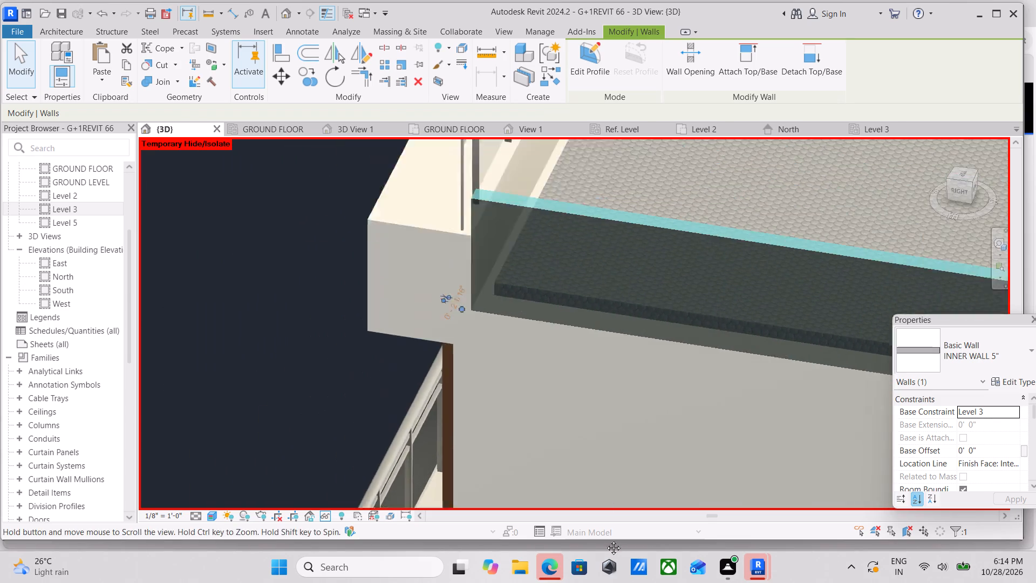
{"action": "middle_click_drag", "start_coordinate": [605, 540], "coordinate": [611, 557]}
{"action": "left_click", "coordinate": [587, 286]}
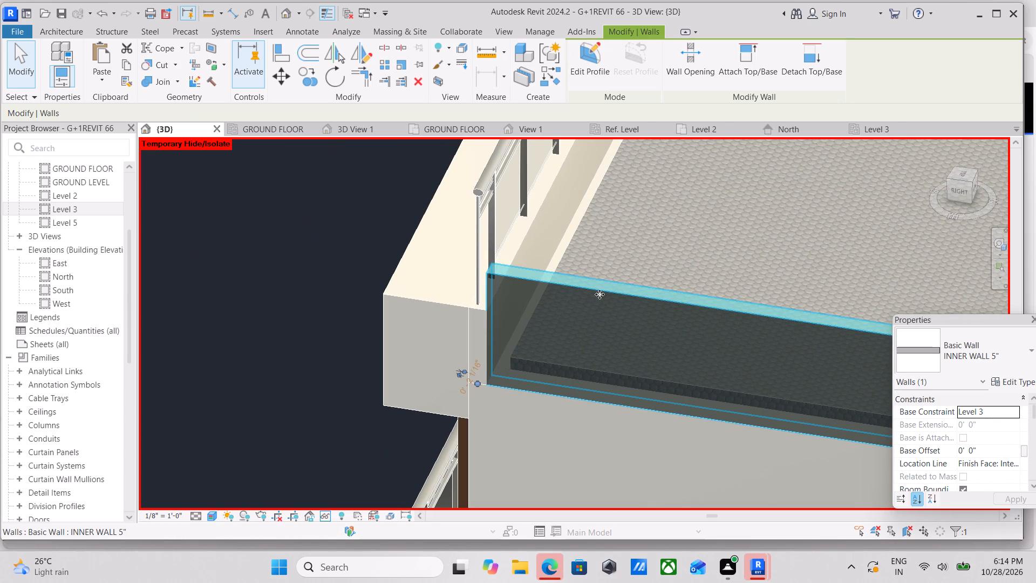
{"action": "scroll", "coordinate": [902, 398], "scroll_direction": "down", "scroll_amount": 2}
{"action": "scroll", "coordinate": [934, 434], "scroll_direction": "down", "scroll_amount": 2}
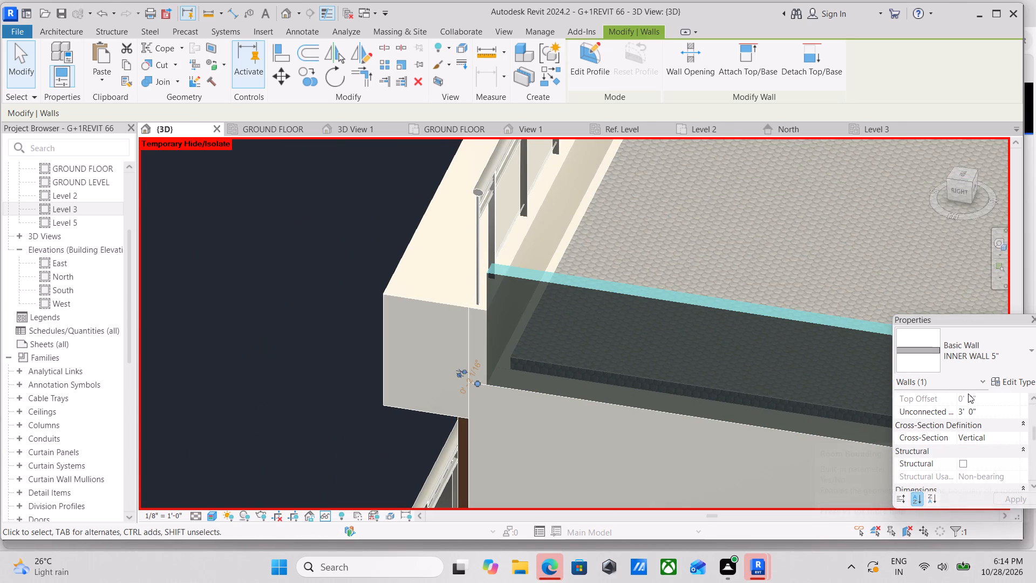
{"action": "left_click", "coordinate": [986, 412]}
{"action": "left_click_drag", "start_coordinate": [988, 412], "coordinate": [940, 419]}
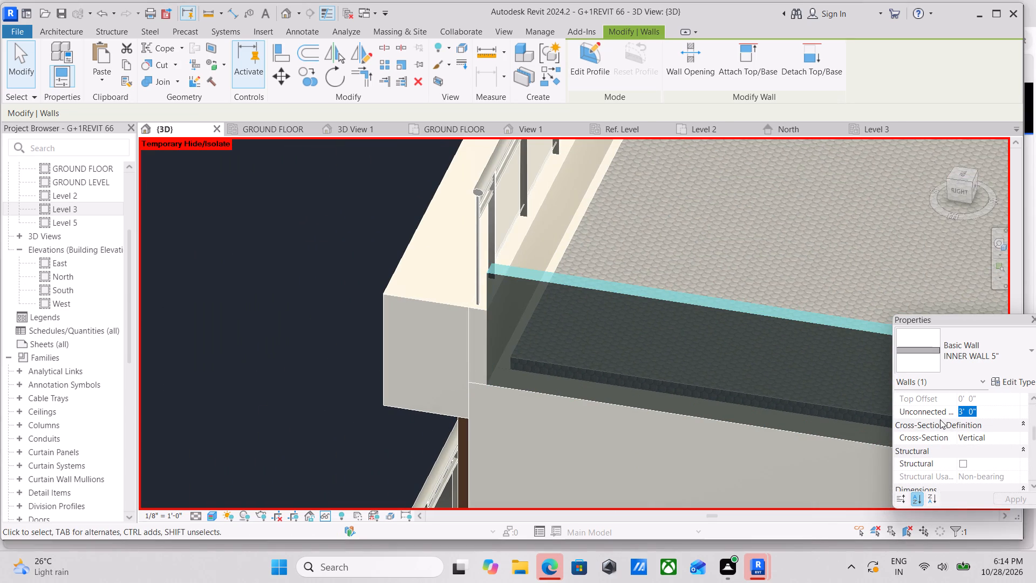
{"action": "type", "text": "4'"}
{"action": "key", "text": "Return"}
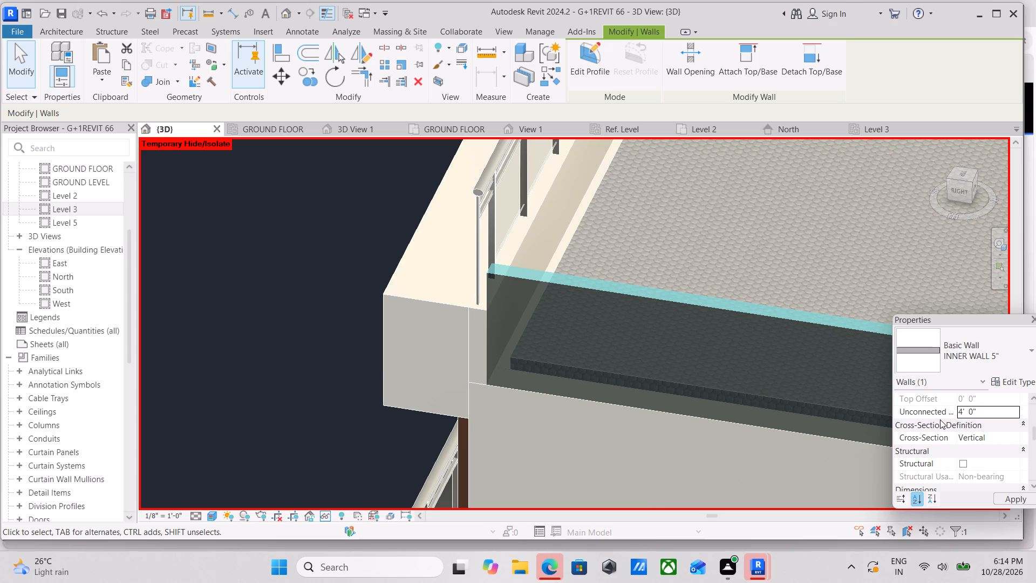
{"action": "scroll", "coordinate": [660, 365], "scroll_direction": "down", "scroll_amount": 3}
{"action": "key", "text": "Escape"}
Set the rear roof parapet wall's unconnected height to 4'.
{"action": "scroll", "coordinate": [662, 364], "scroll_direction": "down", "scroll_amount": 3}
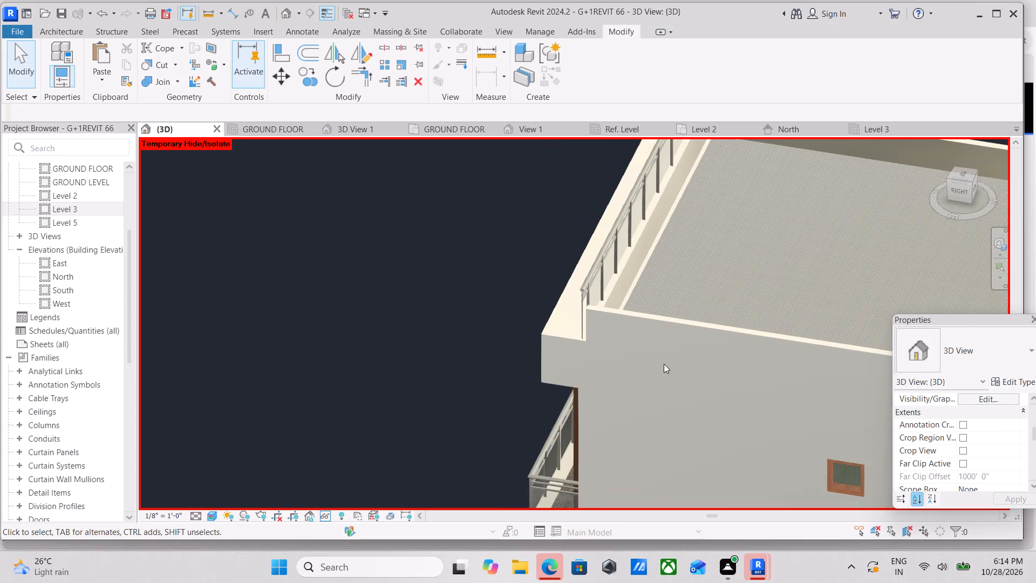
{"action": "scroll", "coordinate": [664, 364], "scroll_direction": "down", "scroll_amount": 2}
{"action": "middle_click_drag", "start_coordinate": [706, 379], "coordinate": [561, 322]}
{"action": "scroll", "coordinate": [765, 392], "scroll_direction": "down", "scroll_amount": 1}
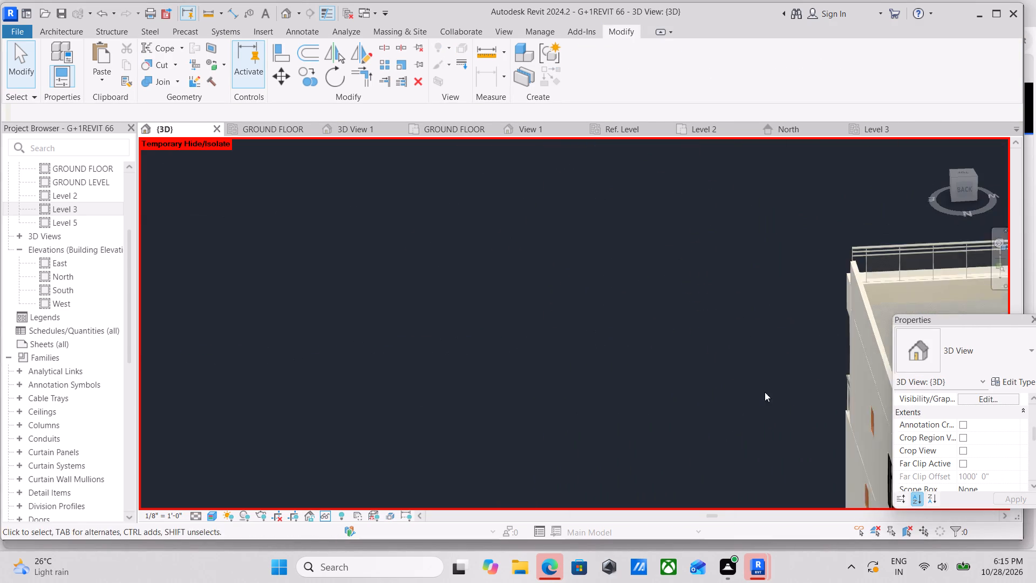
{"action": "middle_click_drag", "start_coordinate": [760, 389], "coordinate": [392, 300]}
{"action": "left_click", "coordinate": [628, 403]}
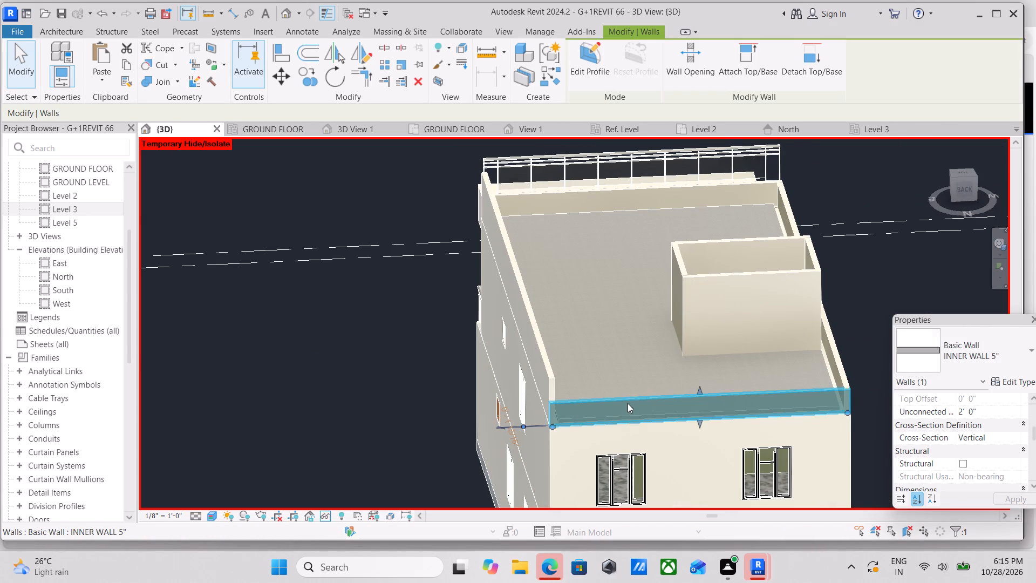
{"action": "left_click", "coordinate": [982, 413]}
{"action": "left_click_drag", "start_coordinate": [983, 413], "coordinate": [945, 416]}
{"action": "key", "text": "4"}
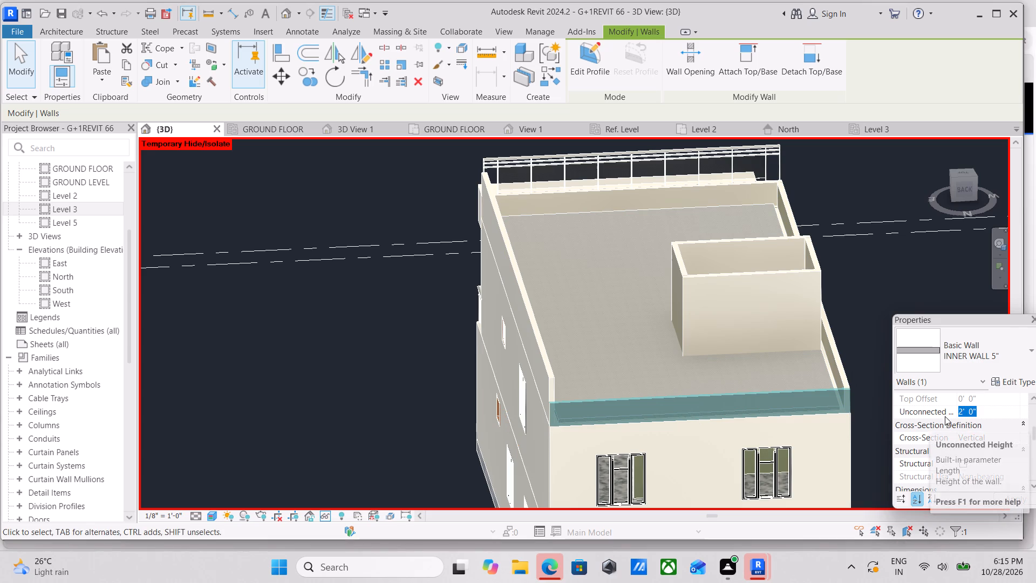
{"action": "key", "text": "apostrophe"}
{"action": "key", "text": "Return"}
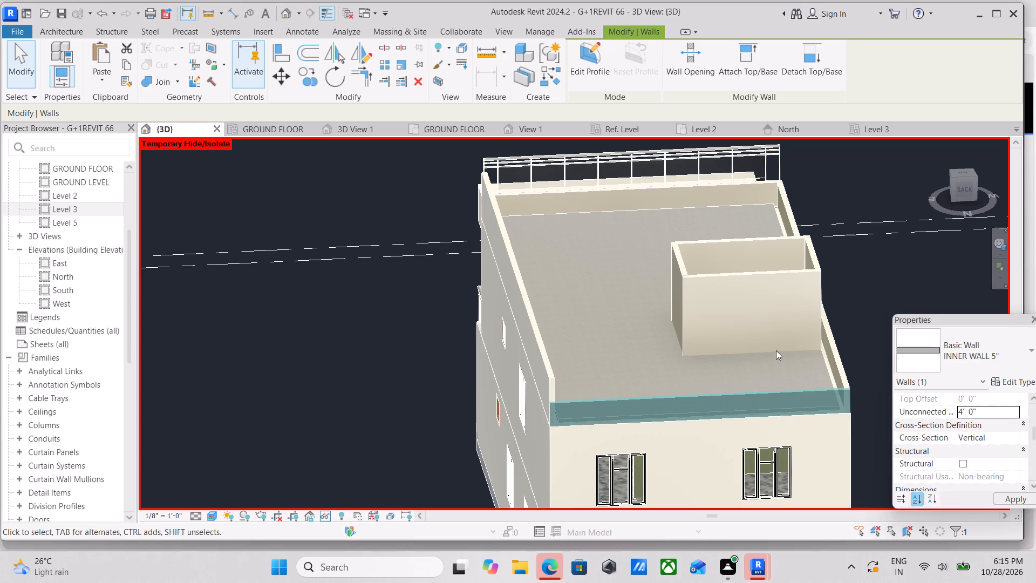
{"action": "key", "text": "Escape"}
{"action": "scroll", "coordinate": [778, 348], "scroll_direction": "down", "scroll_amount": 1}
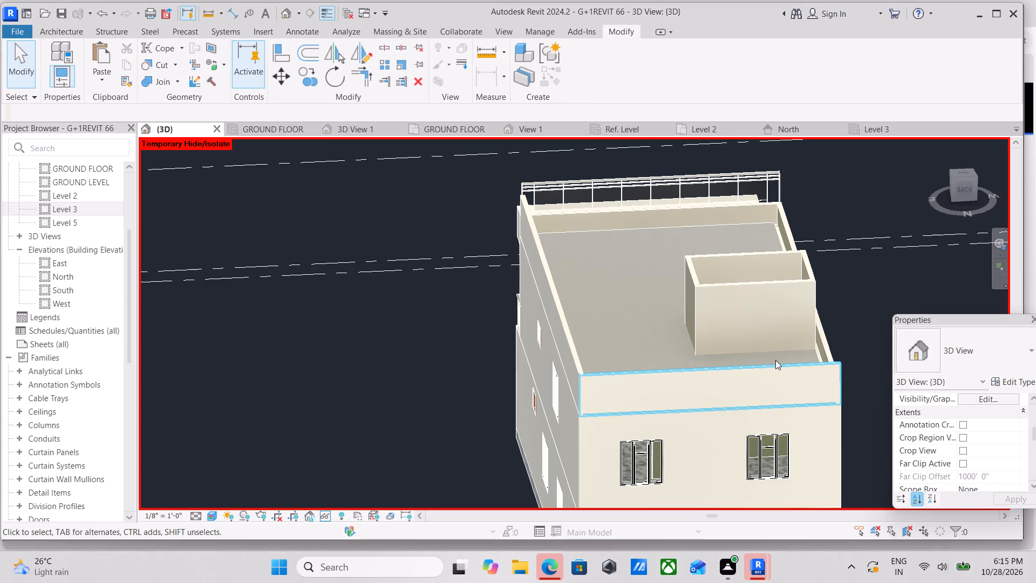
Set the left-side roof parapet wall's unconnected height to 4'.
{"action": "middle_click_drag", "start_coordinate": [774, 361], "coordinate": [611, 358], "text": "shift"}
{"action": "middle_click_drag", "start_coordinate": [572, 400], "coordinate": [546, 401], "text": "shift"}
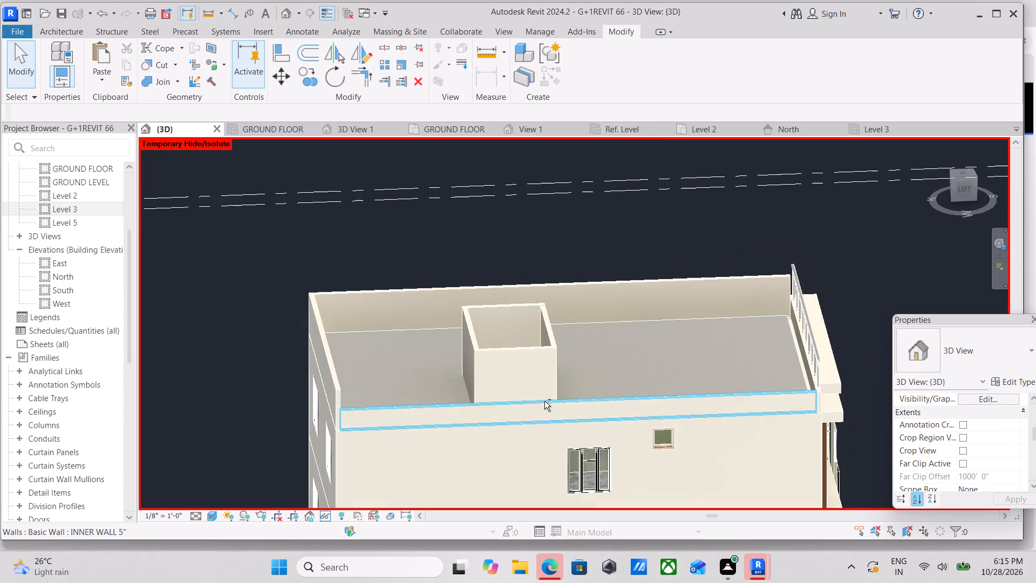
{"action": "left_click", "coordinate": [539, 404]}
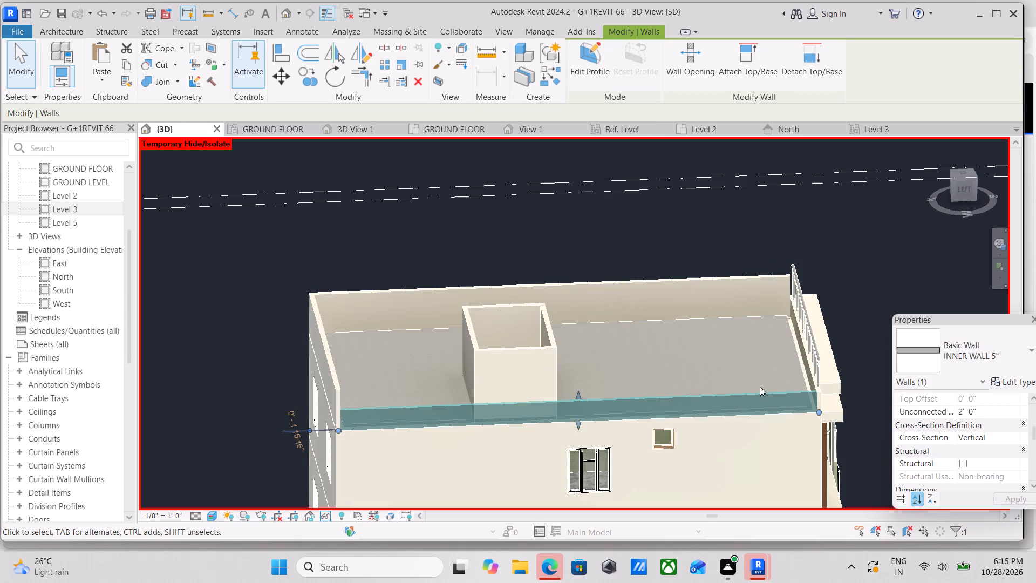
{"action": "left_click", "coordinate": [986, 406]}
{"action": "left_click_drag", "start_coordinate": [984, 406], "coordinate": [915, 413]}
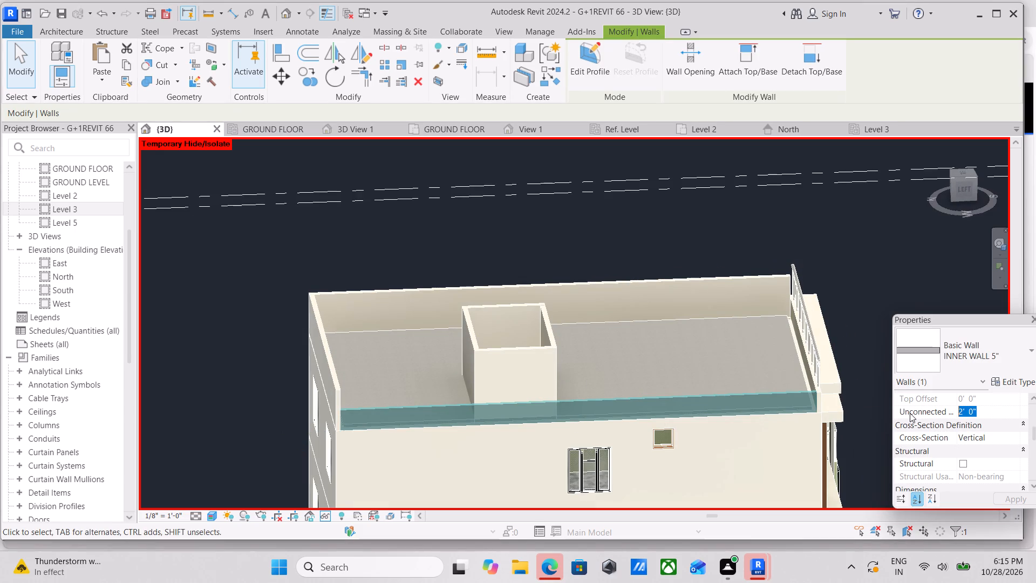
{"action": "type", "text": "4'"}
{"action": "key", "text": "Return"}
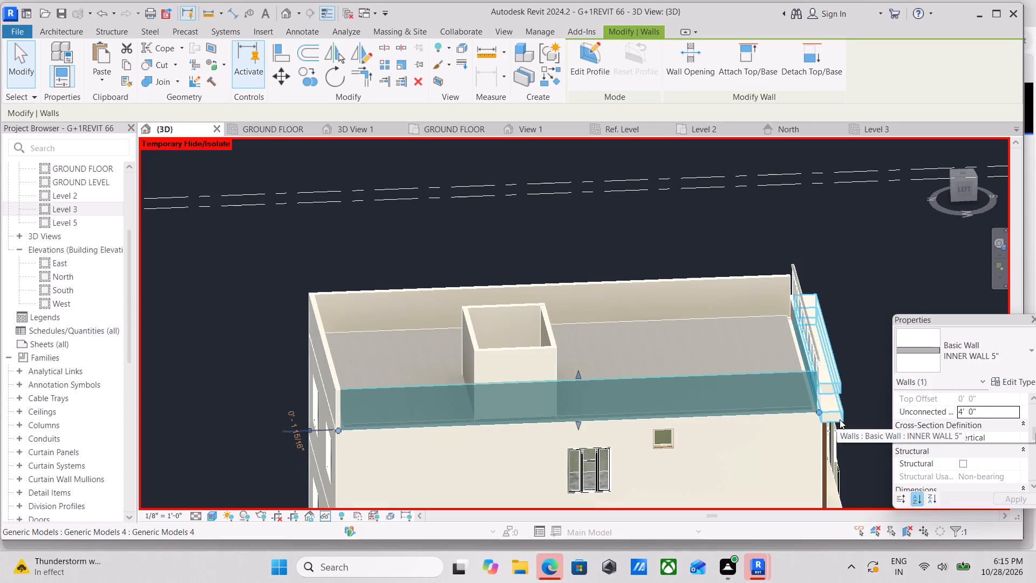
{"action": "key", "text": "Escape"}
Inspect the roof parapet walls and both ends of the front roof railing from the front and sides.
{"action": "scroll", "coordinate": [840, 419], "scroll_direction": "down", "scroll_amount": 1}
{"action": "middle_click_drag", "start_coordinate": [758, 420], "coordinate": [502, 374], "text": "shift"}
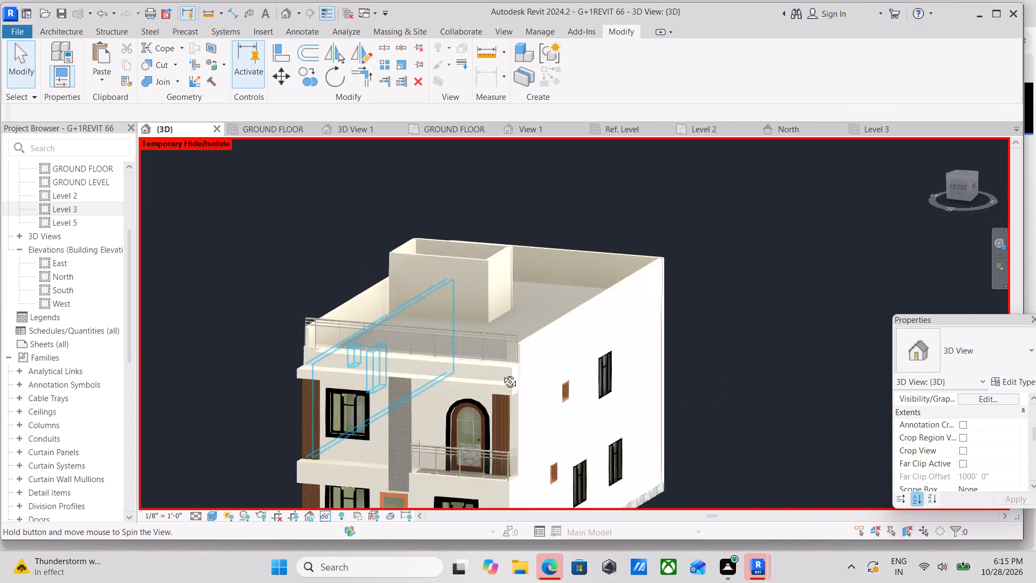
{"action": "middle_click_drag", "start_coordinate": [502, 374], "coordinate": [501, 374], "text": "shift"}
{"action": "middle_click_drag", "start_coordinate": [503, 372], "coordinate": [601, 377], "text": "shift"}
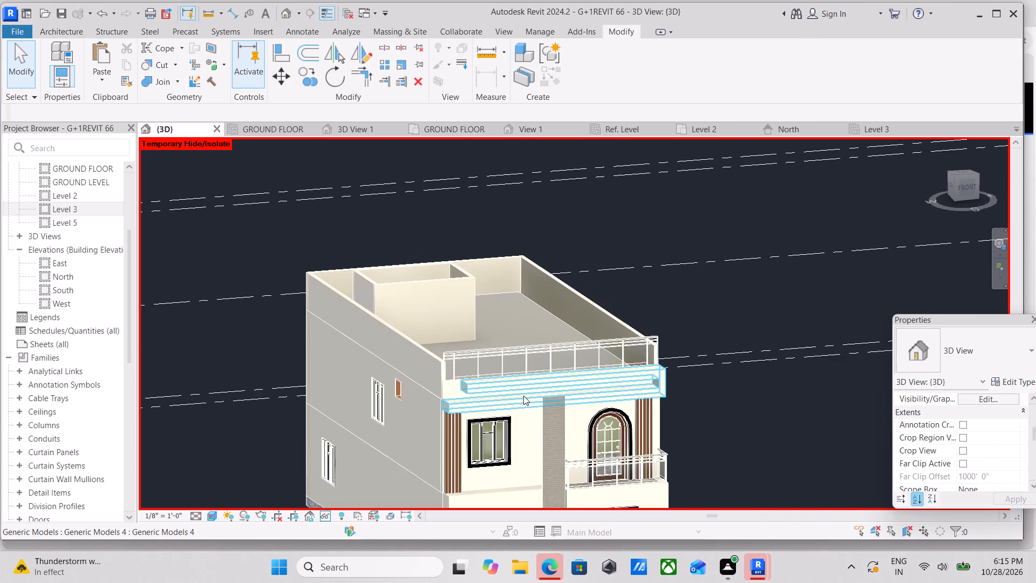
{"action": "scroll", "coordinate": [460, 397], "scroll_direction": "up", "scroll_amount": 13}
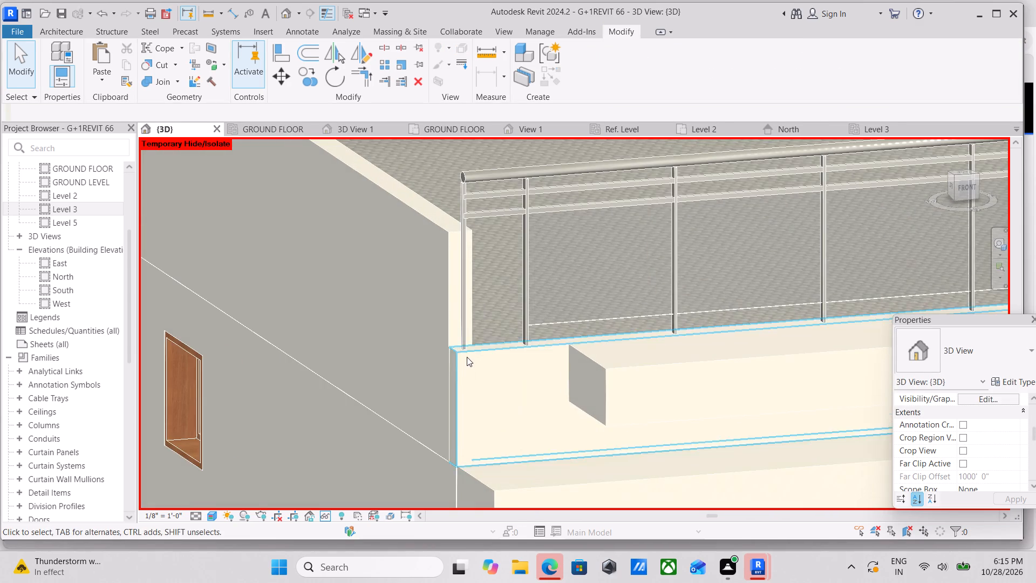
{"action": "scroll", "coordinate": [467, 357], "scroll_direction": "down", "scroll_amount": 2}
{"action": "middle_click_drag", "start_coordinate": [467, 357], "coordinate": [468, 369]}
{"action": "scroll", "coordinate": [468, 369], "scroll_direction": "down", "scroll_amount": 6}
{"action": "middle_click_drag", "start_coordinate": [481, 364], "coordinate": [374, 366]}
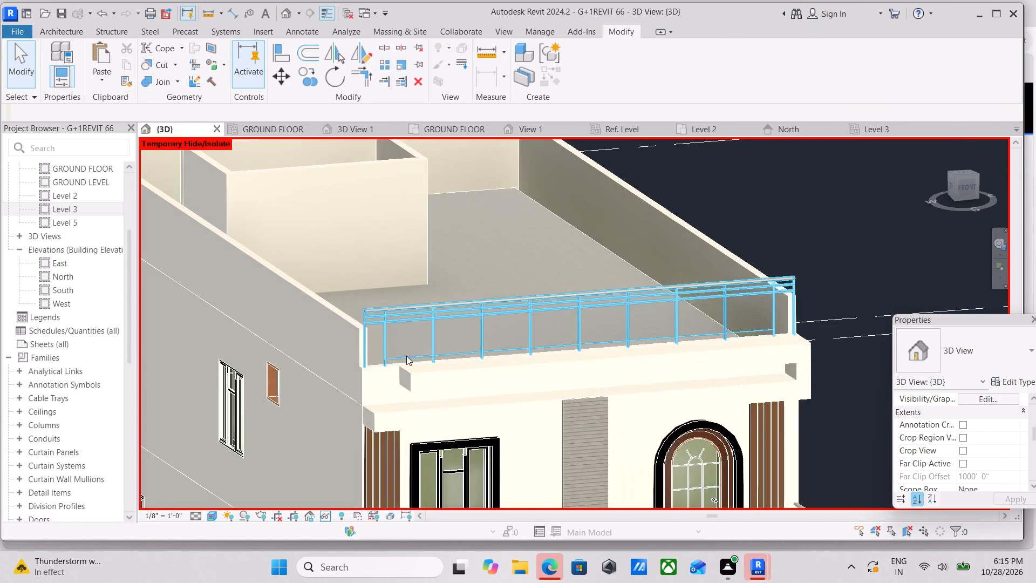
{"action": "scroll", "coordinate": [408, 356], "scroll_direction": "down", "scroll_amount": 2}
{"action": "middle_click_drag", "start_coordinate": [408, 356], "coordinate": [471, 333]}
{"action": "scroll", "coordinate": [527, 315], "scroll_direction": "down", "scroll_amount": 2}
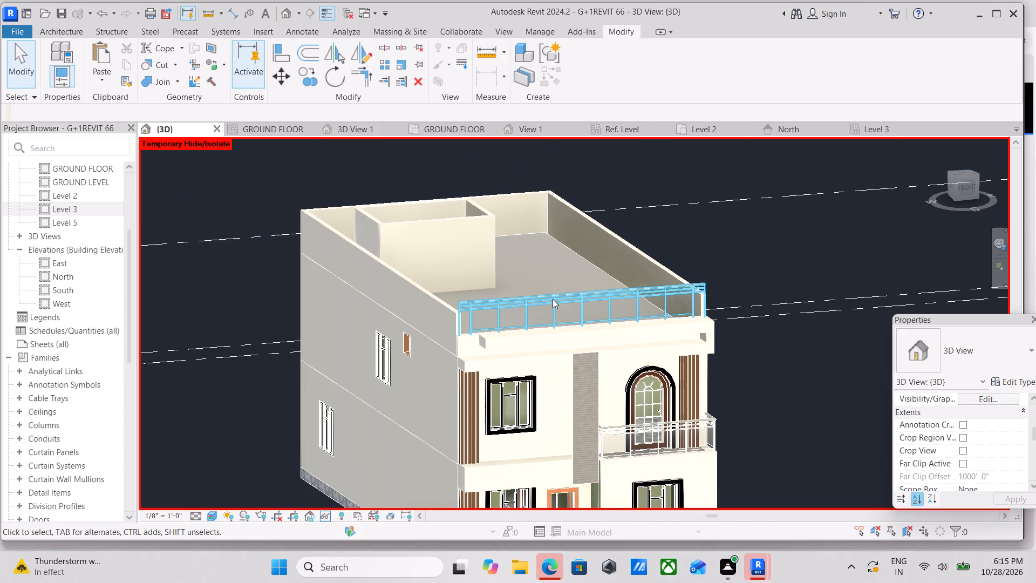
{"action": "scroll", "coordinate": [553, 300], "scroll_direction": "up", "scroll_amount": 2}
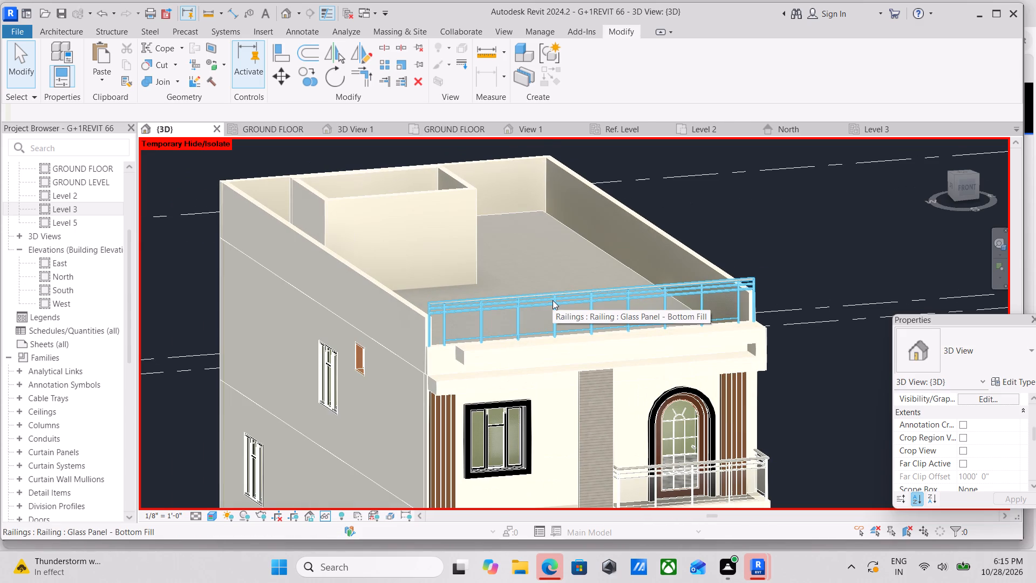
{"action": "scroll", "coordinate": [553, 300], "scroll_direction": "down", "scroll_amount": 3}
{"action": "scroll", "coordinate": [611, 355], "scroll_direction": "down", "scroll_amount": 1}
{"action": "scroll", "coordinate": [568, 429], "scroll_direction": "up", "scroll_amount": 2}
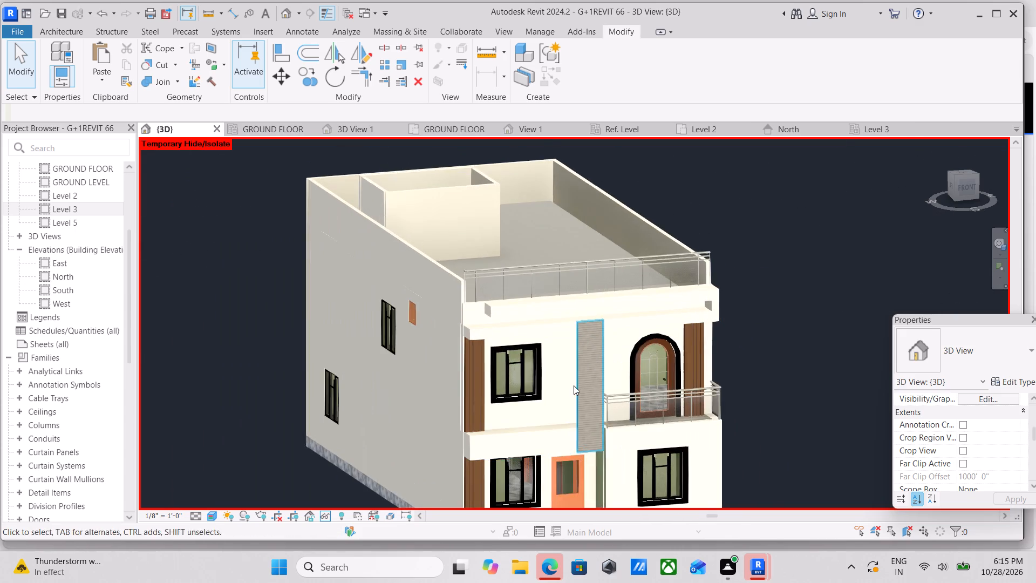
{"action": "middle_click_drag", "start_coordinate": [560, 391], "coordinate": [455, 430]}
{"action": "scroll", "coordinate": [473, 319], "scroll_direction": "up", "scroll_amount": 3}
{"action": "scroll", "coordinate": [484, 315], "scroll_direction": "down", "scroll_amount": 2}
{"action": "middle_click_drag", "start_coordinate": [490, 344], "coordinate": [538, 297]}
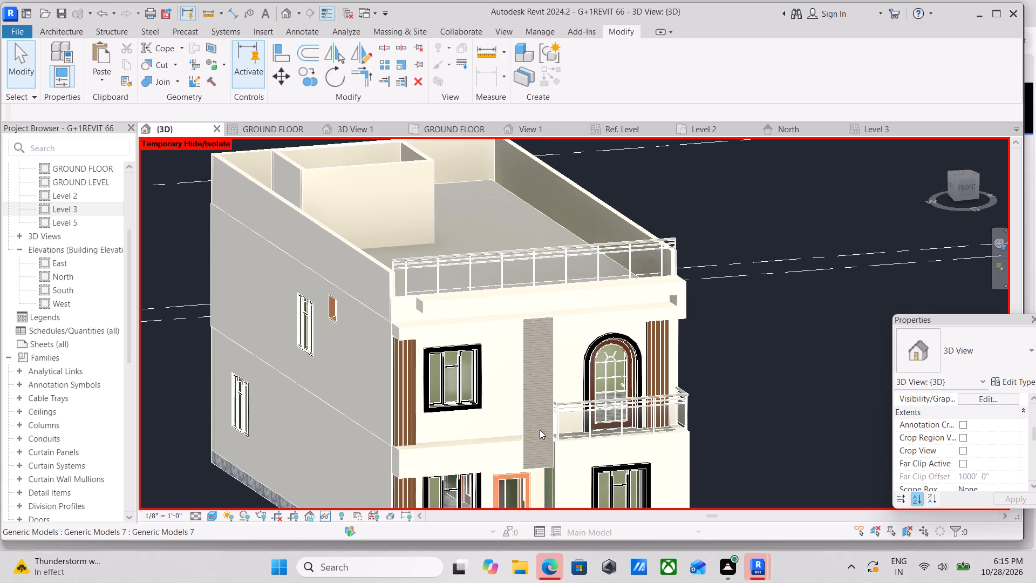
Examine the front facade, including the balcony, arched door, windows, cladding strips and projecting bands on both storeys.
{"action": "scroll", "coordinate": [565, 409], "scroll_direction": "down", "scroll_amount": 1}
{"action": "scroll", "coordinate": [584, 473], "scroll_direction": "down", "scroll_amount": 1}
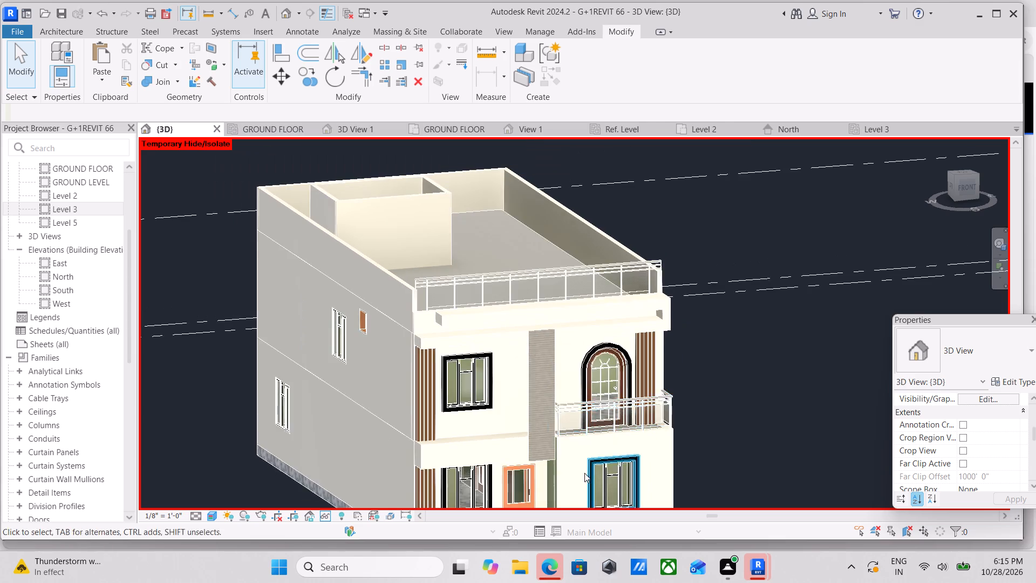
{"action": "middle_click_drag", "start_coordinate": [590, 473], "coordinate": [494, 456], "text": "shift"}
{"action": "scroll", "coordinate": [473, 381], "scroll_direction": "up", "scroll_amount": 9}
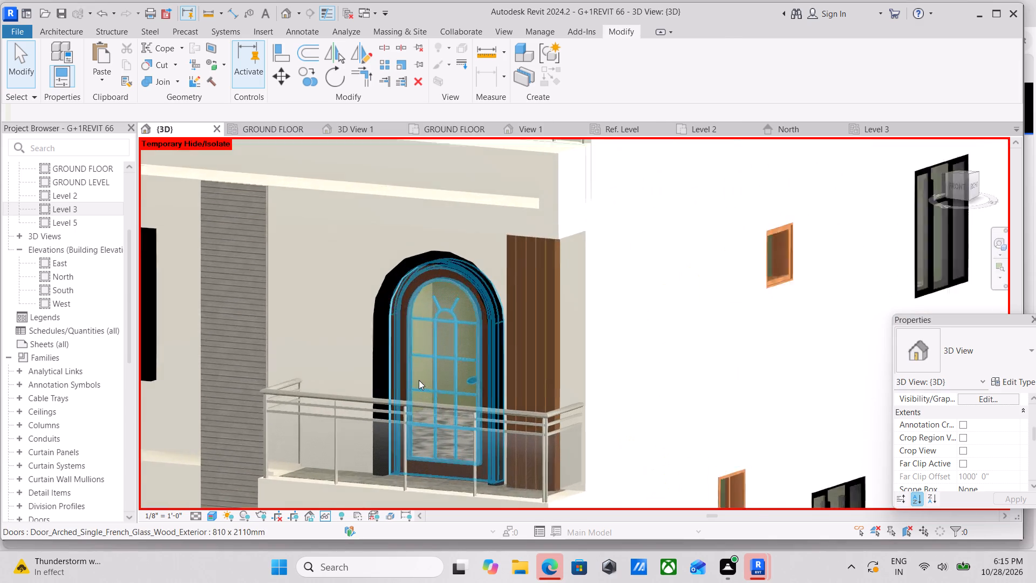
{"action": "scroll", "coordinate": [361, 385], "scroll_direction": "down", "scroll_amount": 2}
{"action": "middle_click_drag", "start_coordinate": [356, 388], "coordinate": [513, 319]}
{"action": "middle_click_drag", "start_coordinate": [443, 402], "coordinate": [539, 388], "text": "shift"}
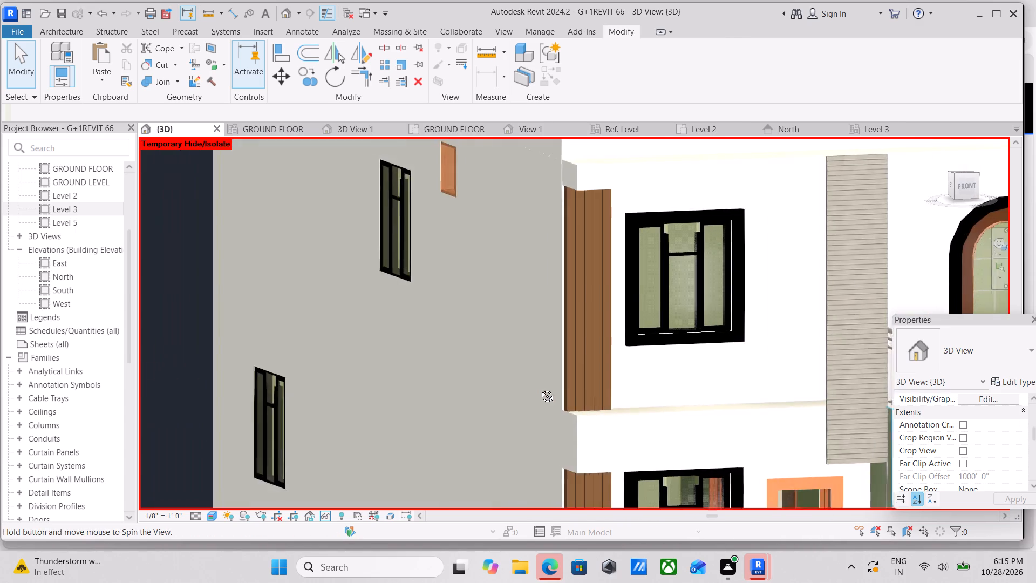
{"action": "middle_click_drag", "start_coordinate": [539, 388], "coordinate": [544, 388], "text": "shift"}
{"action": "scroll", "coordinate": [544, 388], "scroll_direction": "down", "scroll_amount": 1}
{"action": "middle_click_drag", "start_coordinate": [544, 388], "coordinate": [357, 352]}
{"action": "scroll", "coordinate": [629, 392], "scroll_direction": "down", "scroll_amount": 1}
{"action": "middle_click_drag", "start_coordinate": [629, 392], "coordinate": [524, 342]}
{"action": "middle_click_drag", "start_coordinate": [573, 374], "coordinate": [580, 376], "text": "shift"}
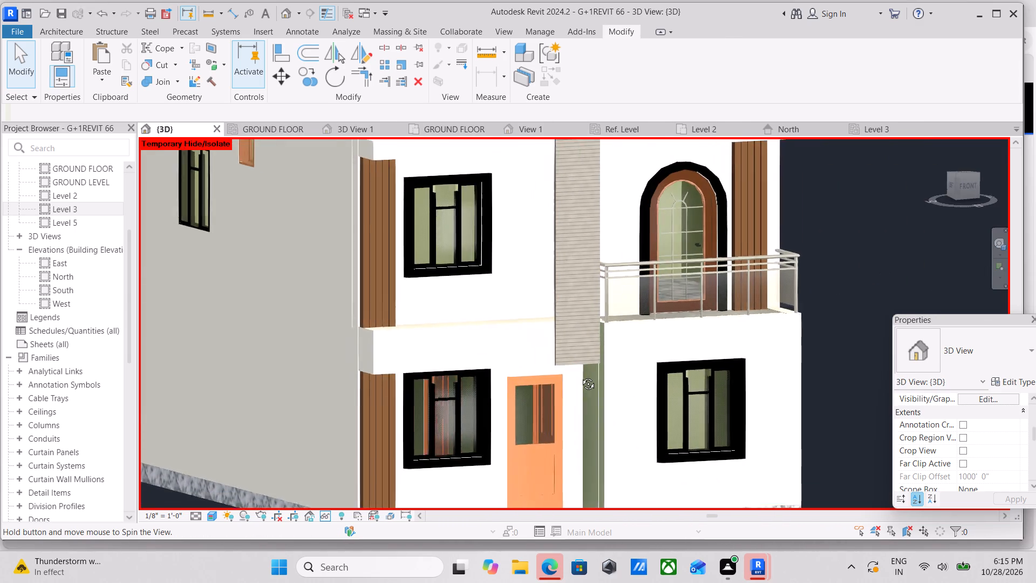
{"action": "middle_click_drag", "start_coordinate": [580, 376], "coordinate": [594, 389], "text": "shift"}
{"action": "scroll", "coordinate": [594, 389], "scroll_direction": "down", "scroll_amount": 1, "text": "shift"}
{"action": "middle_click_drag", "start_coordinate": [594, 389], "coordinate": [459, 342]}
{"action": "scroll", "coordinate": [534, 379], "scroll_direction": "down", "scroll_amount": 2}
{"action": "middle_click_drag", "start_coordinate": [558, 380], "coordinate": [558, 382]}
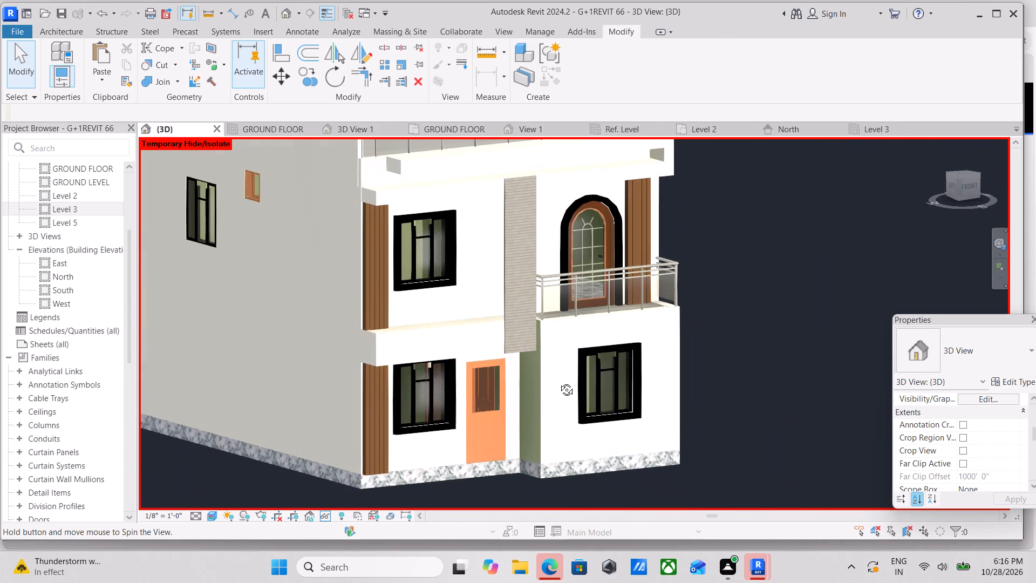
{"action": "middle_click_drag", "start_coordinate": [558, 382], "coordinate": [567, 409]}
{"action": "scroll", "coordinate": [492, 352], "scroll_direction": "up", "scroll_amount": 6}
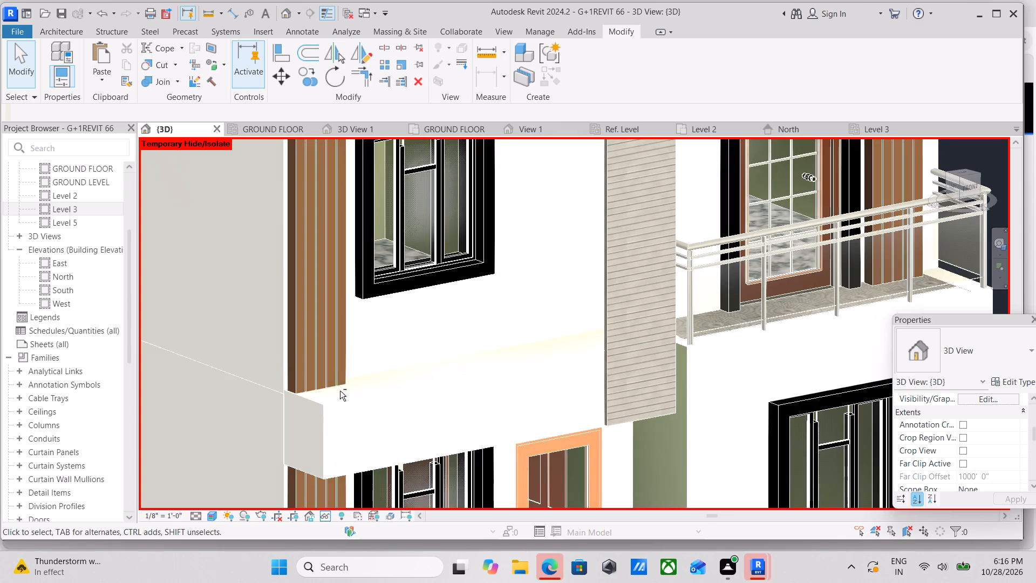
{"action": "middle_click_drag", "start_coordinate": [340, 391], "coordinate": [333, 460], "text": "shift"}
{"action": "scroll", "coordinate": [353, 448], "scroll_direction": "down", "scroll_amount": 3}
{"action": "middle_click_drag", "start_coordinate": [353, 448], "coordinate": [496, 283]}
{"action": "scroll", "coordinate": [566, 297], "scroll_direction": "down", "scroll_amount": 1}
{"action": "middle_click_drag", "start_coordinate": [608, 321], "coordinate": [635, 427], "text": "shift"}
{"action": "middle_click_drag", "start_coordinate": [684, 458], "coordinate": [598, 349]}
{"action": "scroll", "coordinate": [596, 342], "scroll_direction": "up", "scroll_amount": 1}
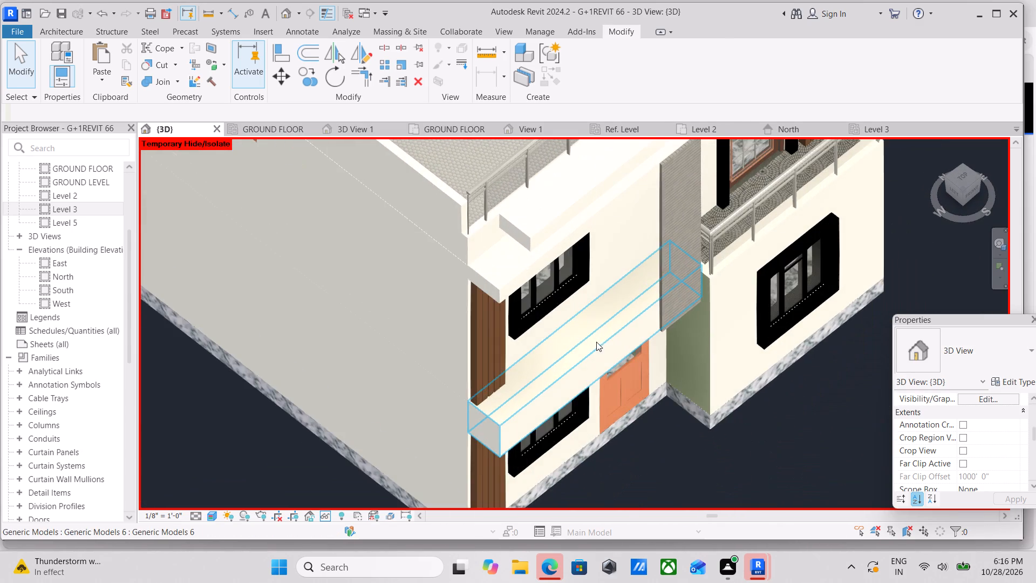
{"action": "middle_click_drag", "start_coordinate": [644, 345], "coordinate": [581, 275], "text": "shift"}
Duplicate the front roof railing's Glass Panel - Bottom Fill type under the name GLASS PANEL 1'.
{"action": "scroll", "coordinate": [580, 274], "scroll_direction": "down", "scroll_amount": 1}
{"action": "middle_click_drag", "start_coordinate": [580, 277], "coordinate": [693, 430]}
{"action": "scroll", "coordinate": [639, 307], "scroll_direction": "down", "scroll_amount": 1}
{"action": "middle_click_drag", "start_coordinate": [639, 307], "coordinate": [666, 401]}
{"action": "scroll", "coordinate": [584, 257], "scroll_direction": "up", "scroll_amount": 4}
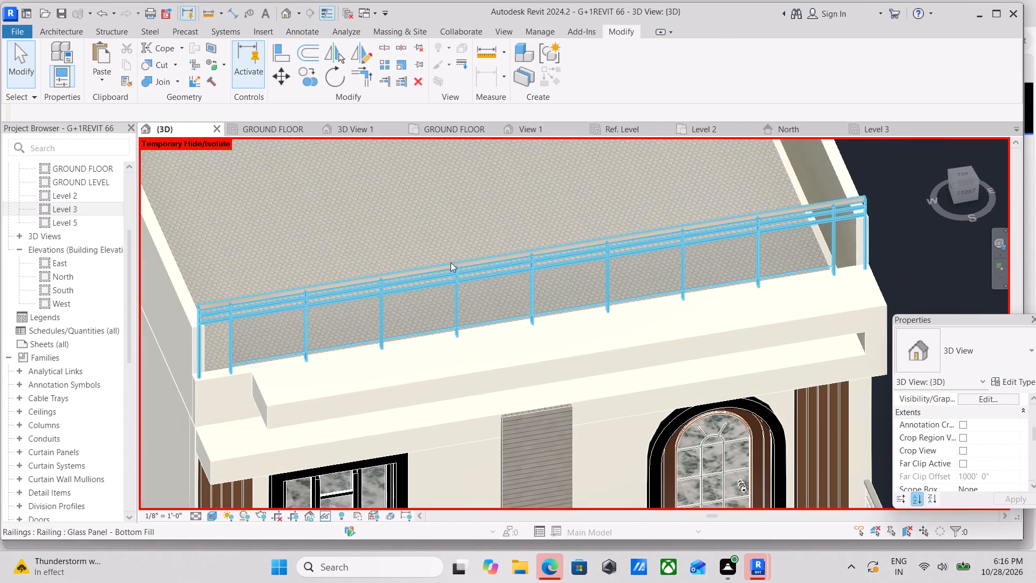
{"action": "left_click", "coordinate": [451, 262]}
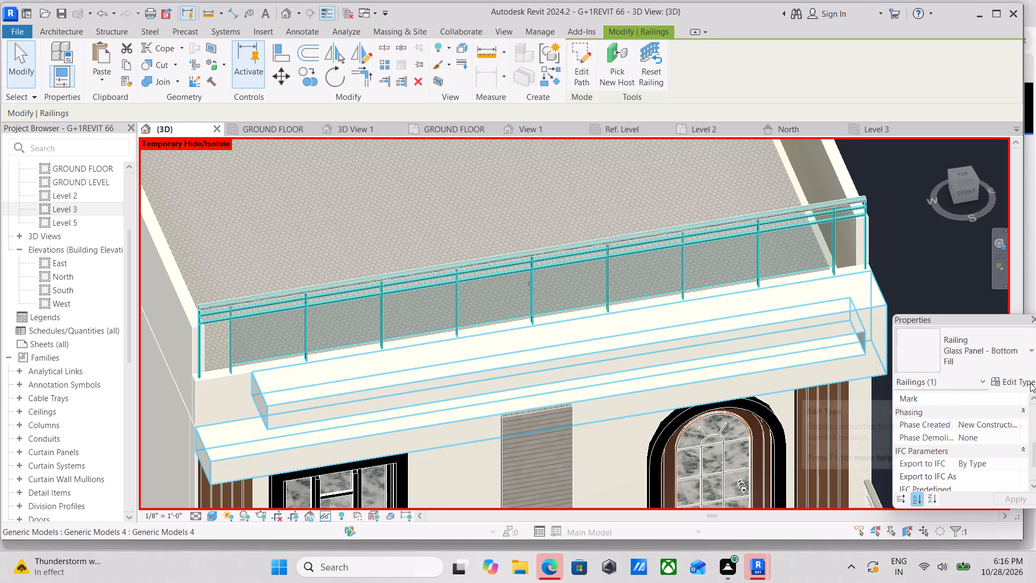
{"action": "left_click", "coordinate": [1030, 383]}
{"action": "left_click", "coordinate": [976, 133]}
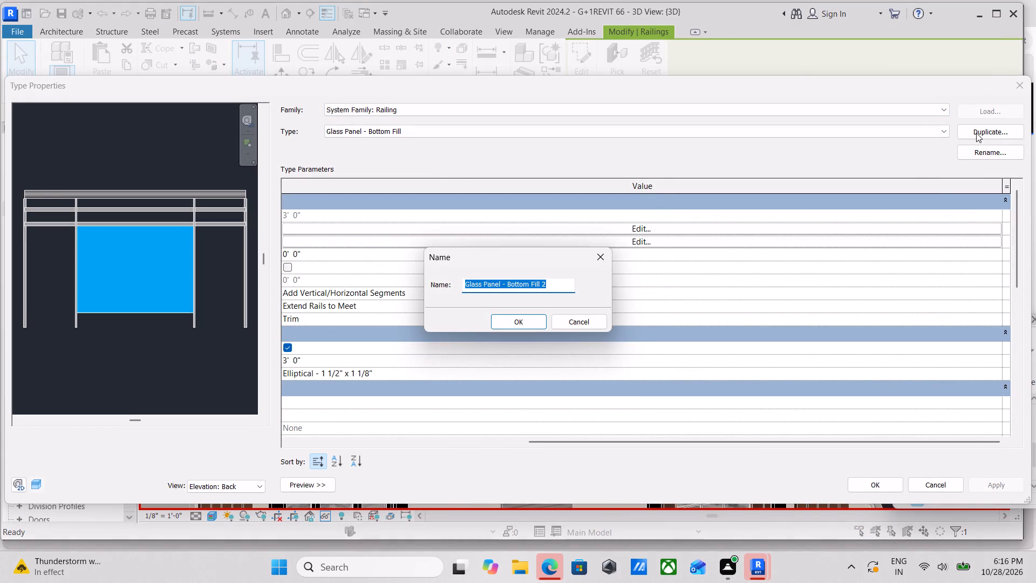
{"action": "key", "text": "BackSpace"}
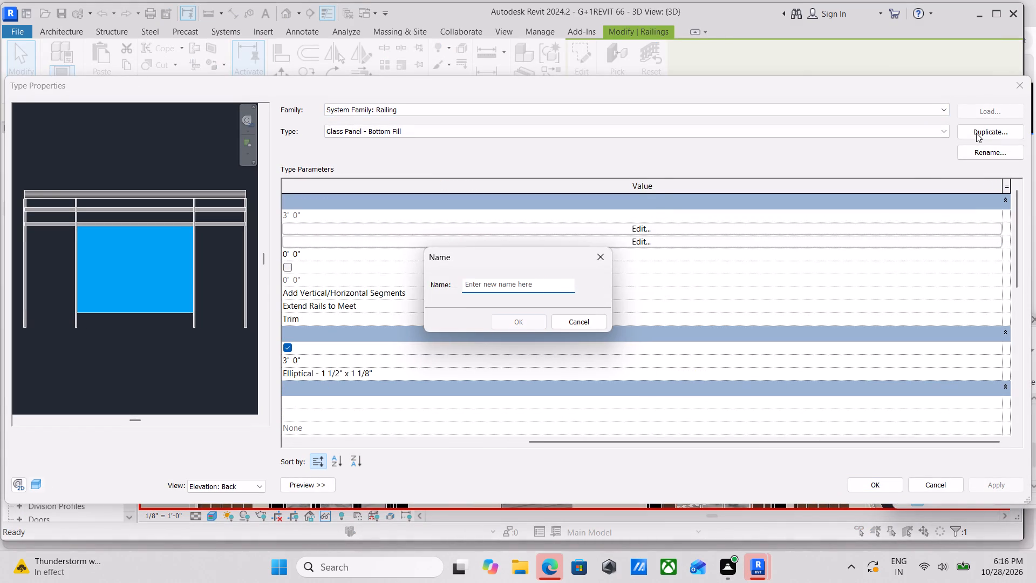
{"action": "type", "text": "GLASS"}
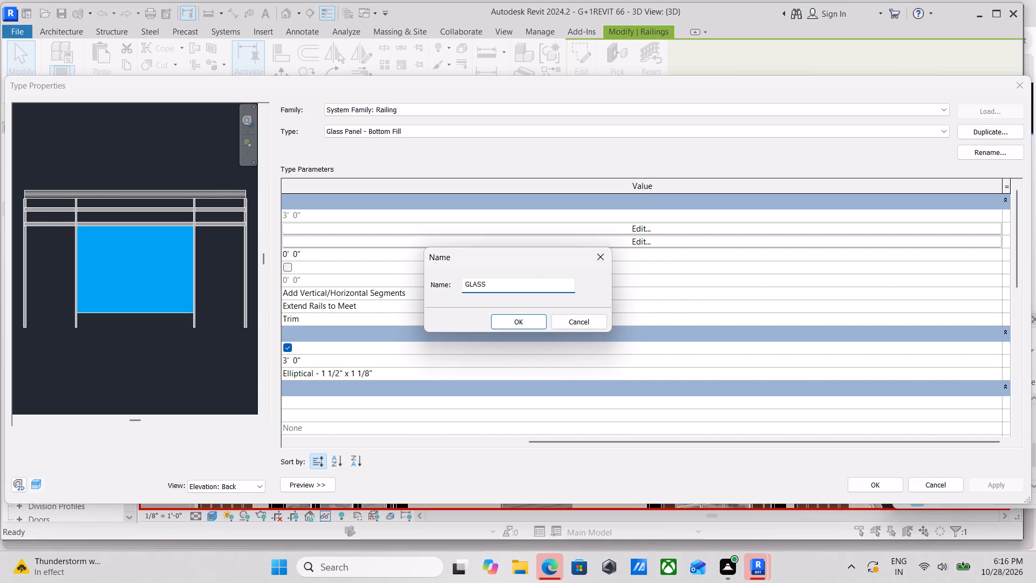
{"action": "key", "text": "space"}
{"action": "type", "text": "PANEL"}
{"action": "key", "text": "space"}
{"action": "type", "text": "1'"}
{"action": "left_click", "coordinate": [505, 322]}
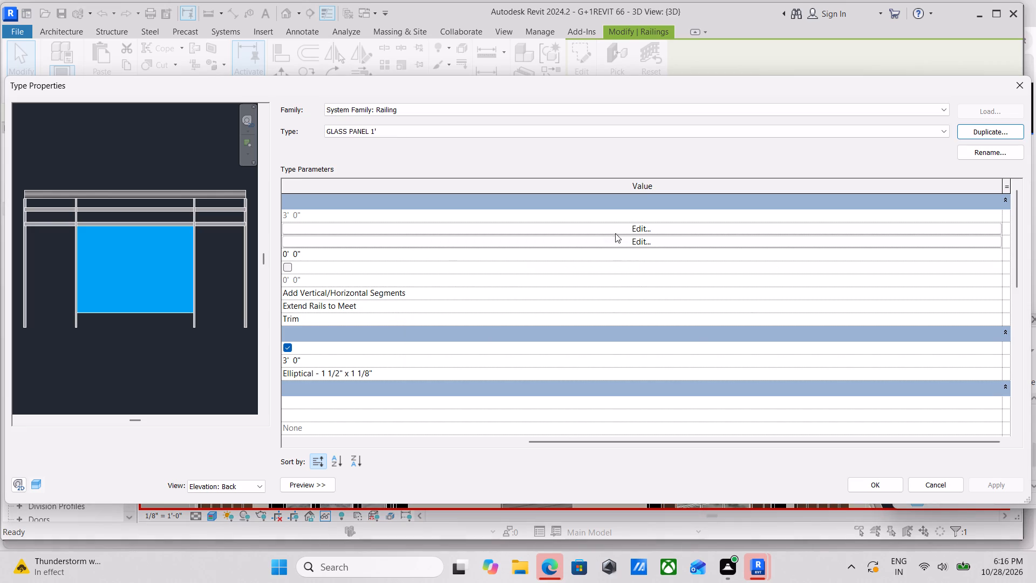
Create a new material from Rail 1's material setting in the non-continuous rails of the GLASS PANEL 1' type.
{"action": "left_click", "coordinate": [621, 226]}
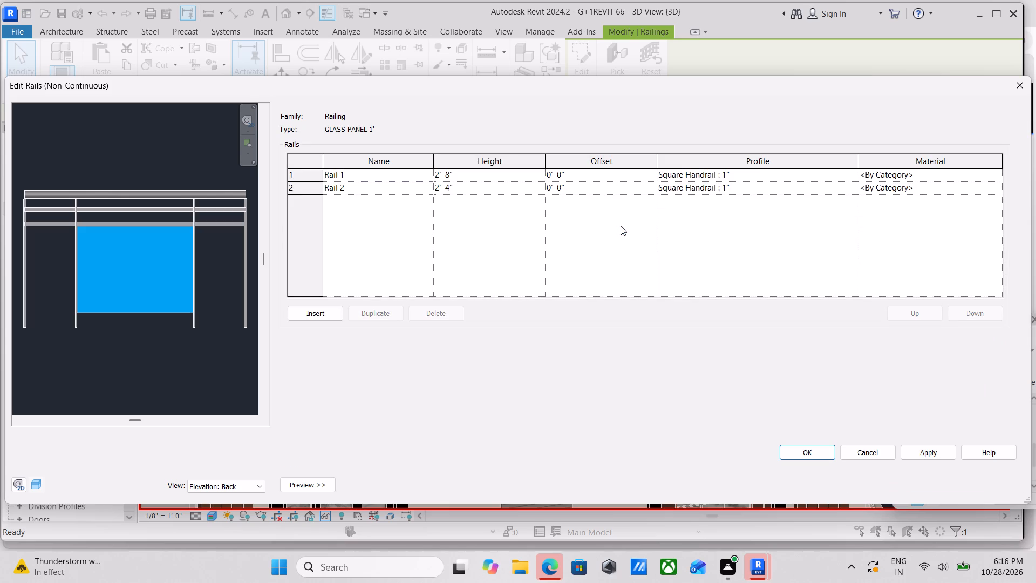
{"action": "left_click", "coordinate": [975, 175]}
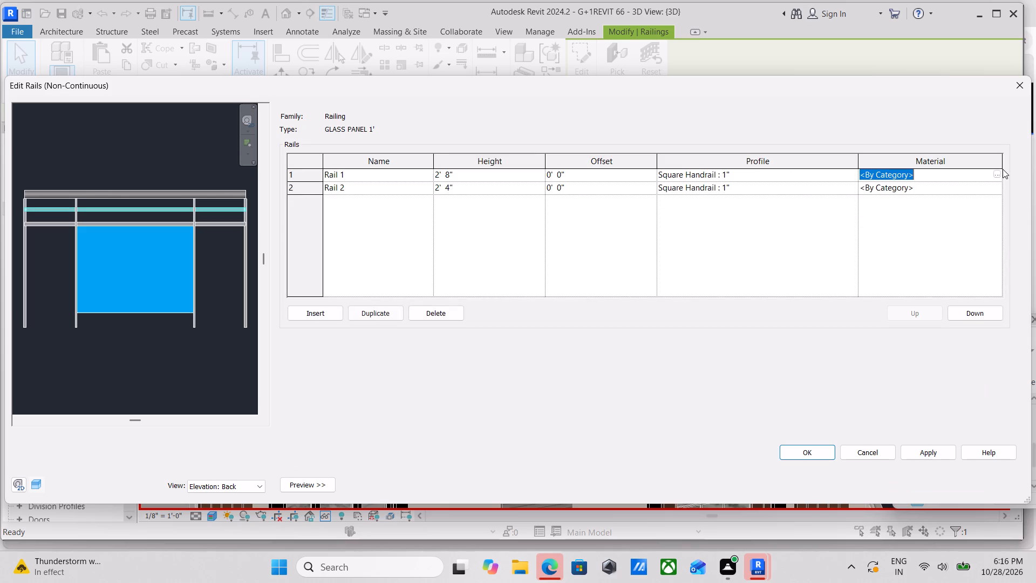
{"action": "left_click", "coordinate": [998, 172]}
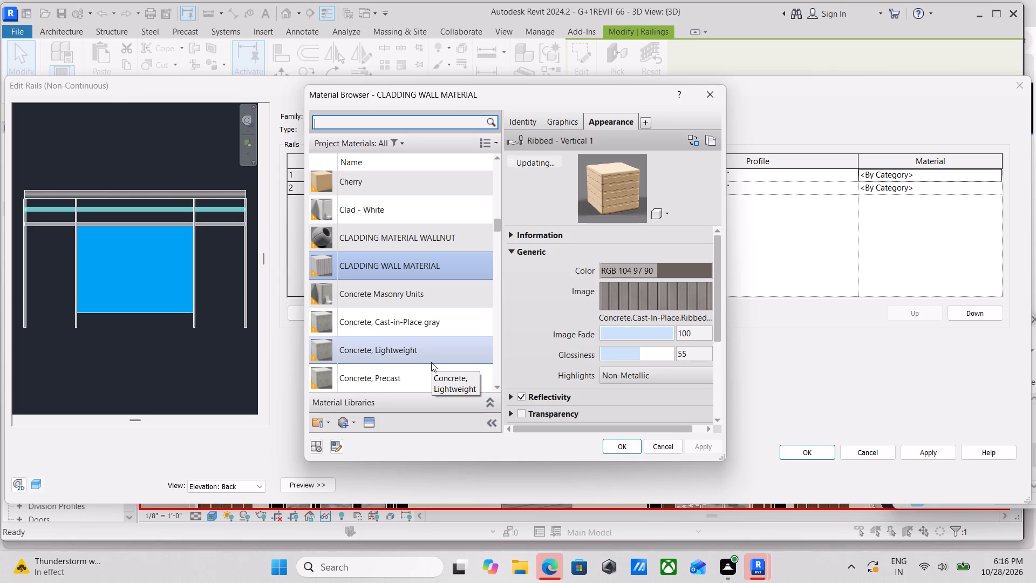
{"action": "left_click", "coordinate": [346, 417]}
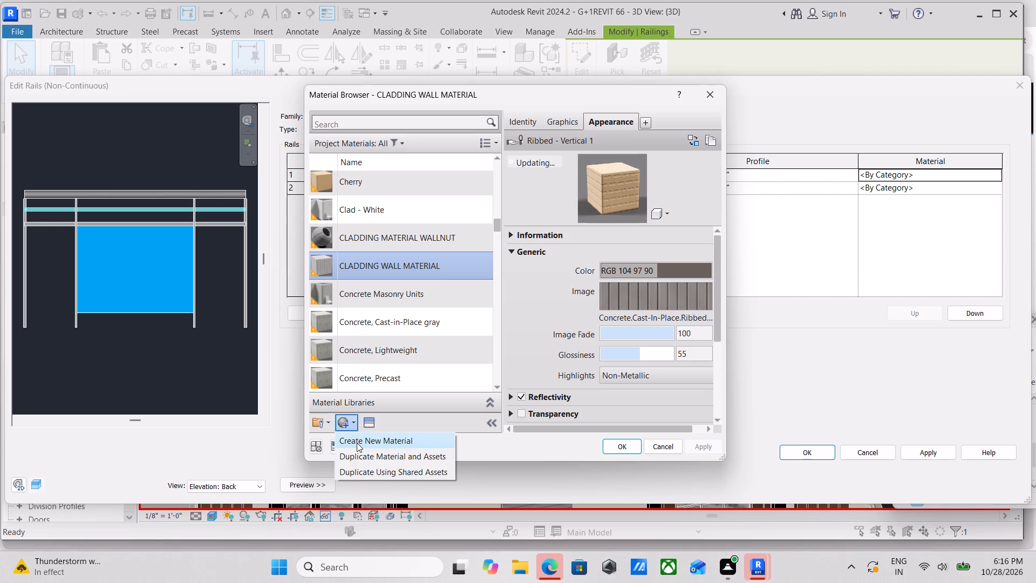
{"action": "left_click", "coordinate": [357, 443]}
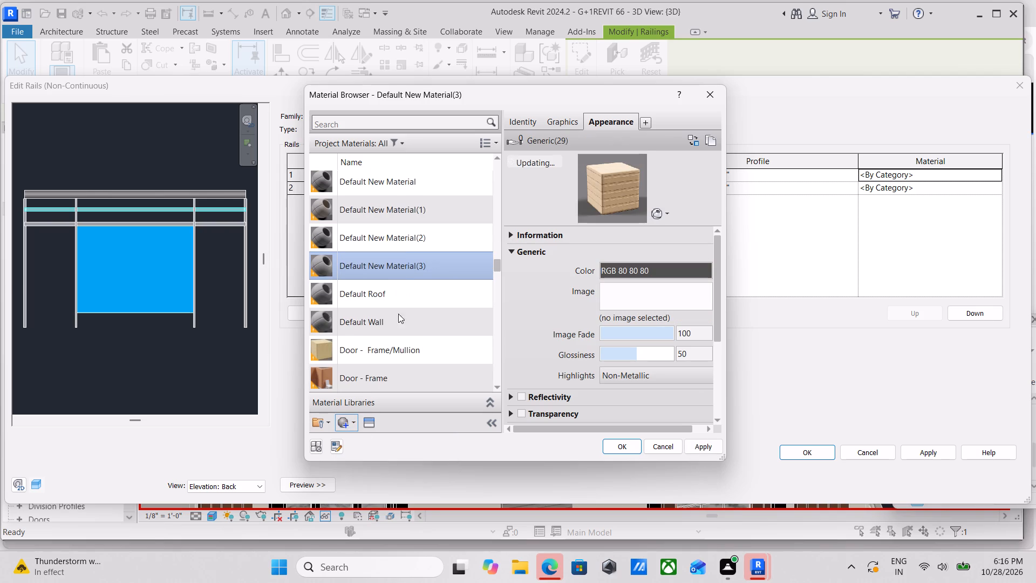
Find the existing BLACK material by searching for BLA and assign it to Rail 1.
{"action": "scroll", "coordinate": [379, 314], "scroll_direction": "down", "scroll_amount": 1}
{"action": "scroll", "coordinate": [376, 316], "scroll_direction": "up", "scroll_amount": 3}
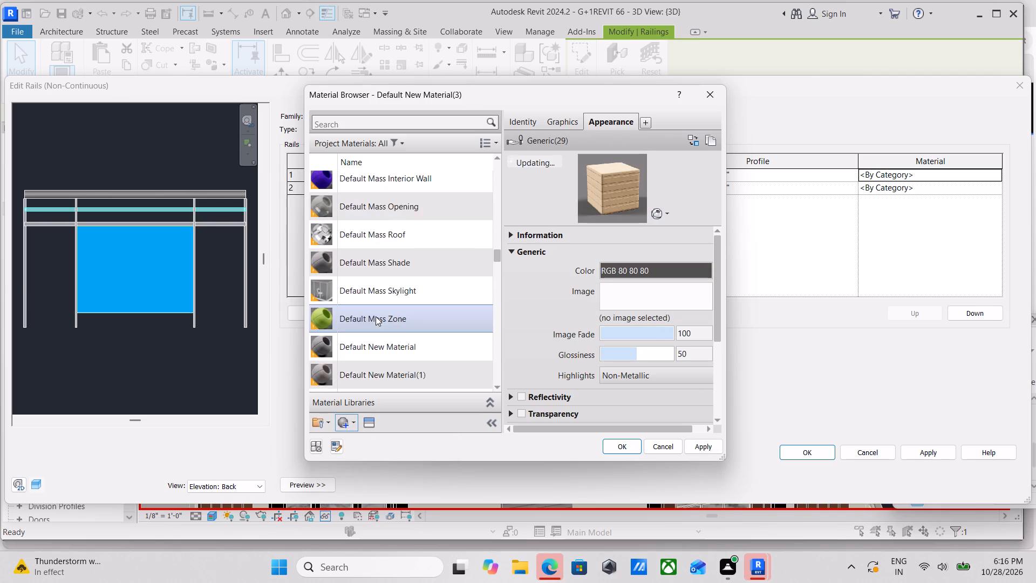
{"action": "scroll", "coordinate": [376, 316], "scroll_direction": "up", "scroll_amount": 4}
{"action": "left_click", "coordinate": [376, 118]}
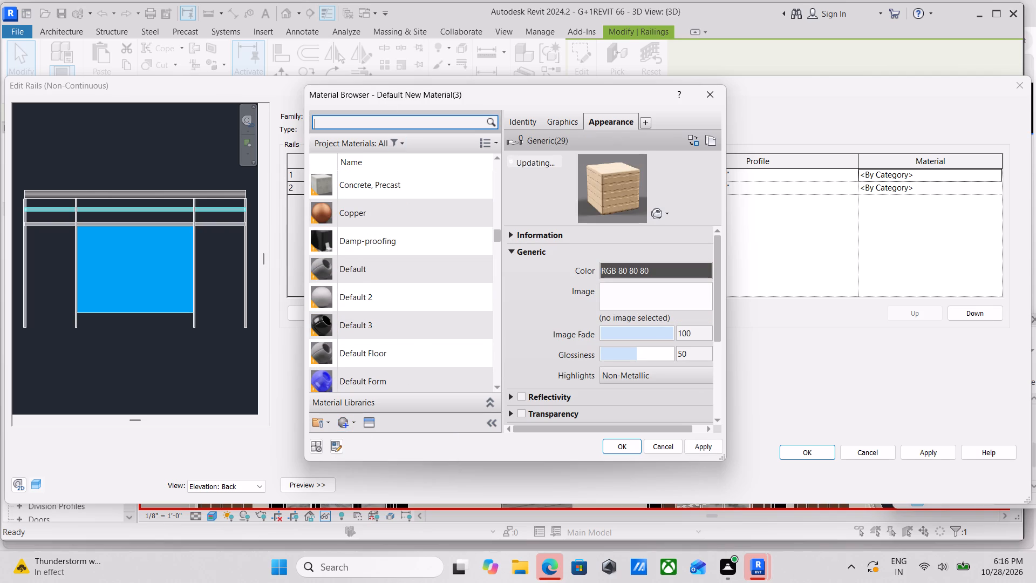
{"action": "type", "text": "BLA"}
{"action": "double_click", "coordinate": [376, 231]}
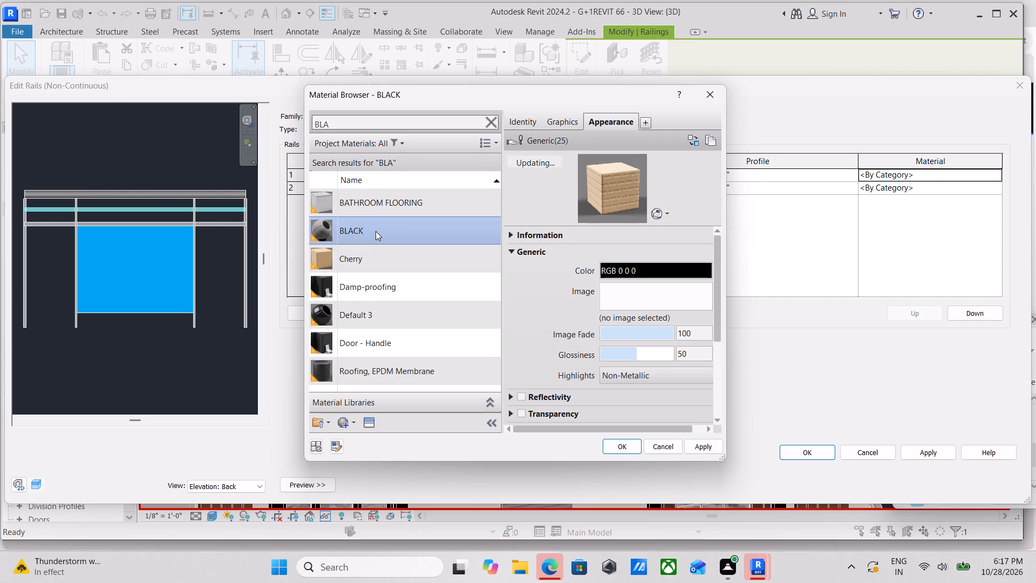
Set the BLACK material's appearance colour to RGB 48, 50, 56 from Rail 1's material setting.
{"action": "left_click", "coordinate": [943, 175]}
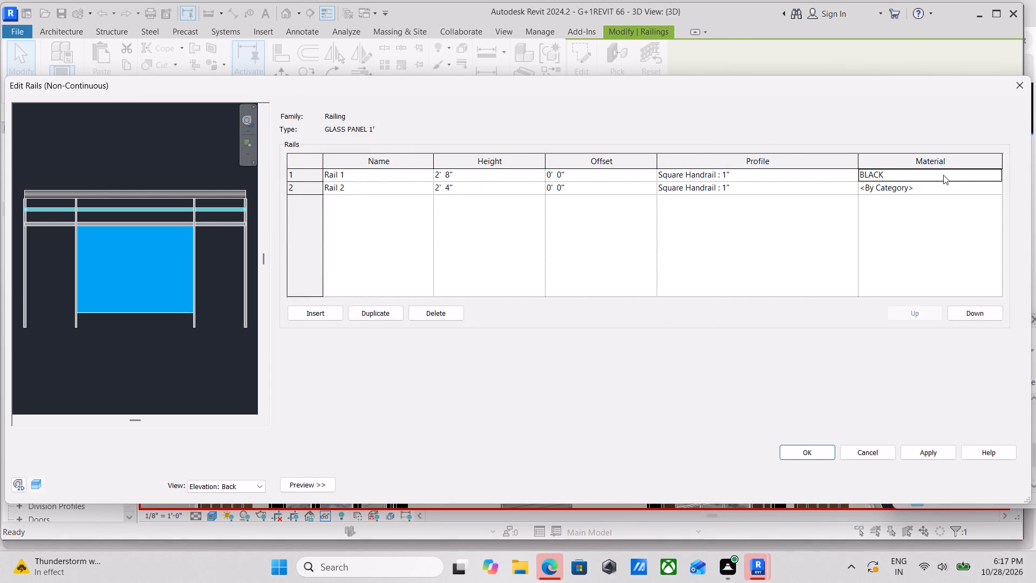
{"action": "left_click", "coordinate": [996, 172]}
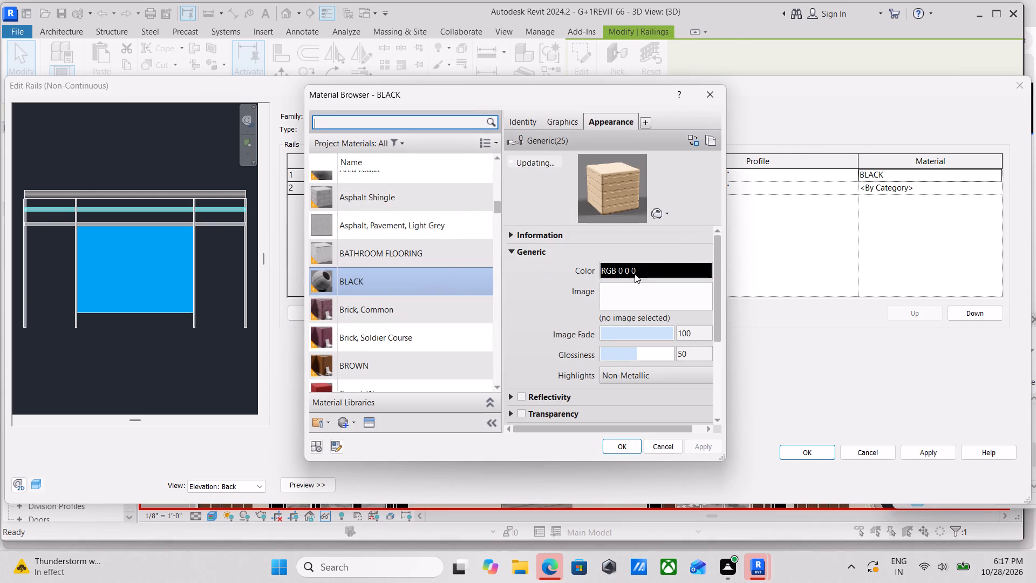
{"action": "left_click", "coordinate": [655, 270]}
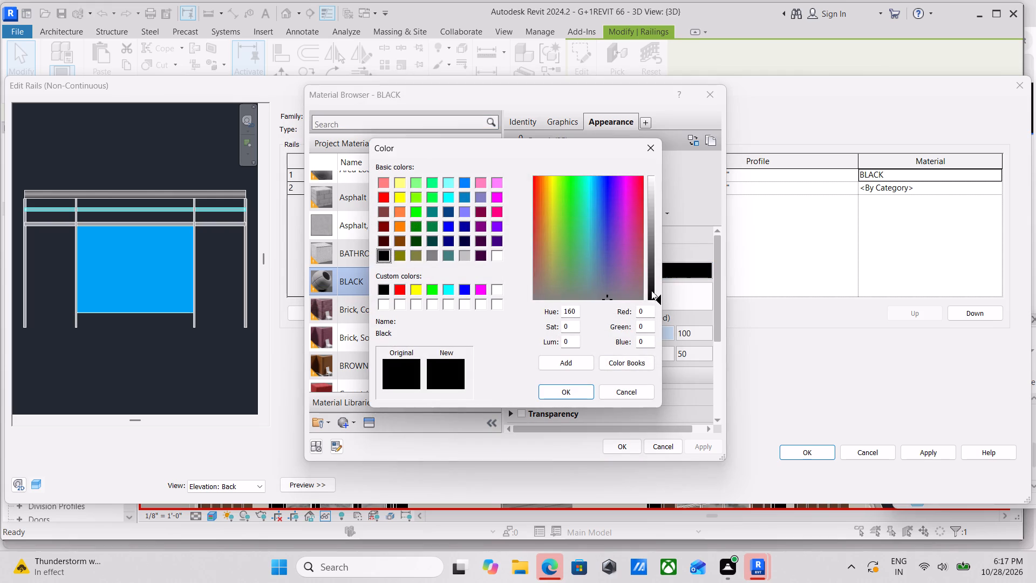
{"action": "left_click_drag", "start_coordinate": [648, 313], "coordinate": [582, 318]}
{"action": "key", "text": "4"}
{"action": "key", "text": "8"}
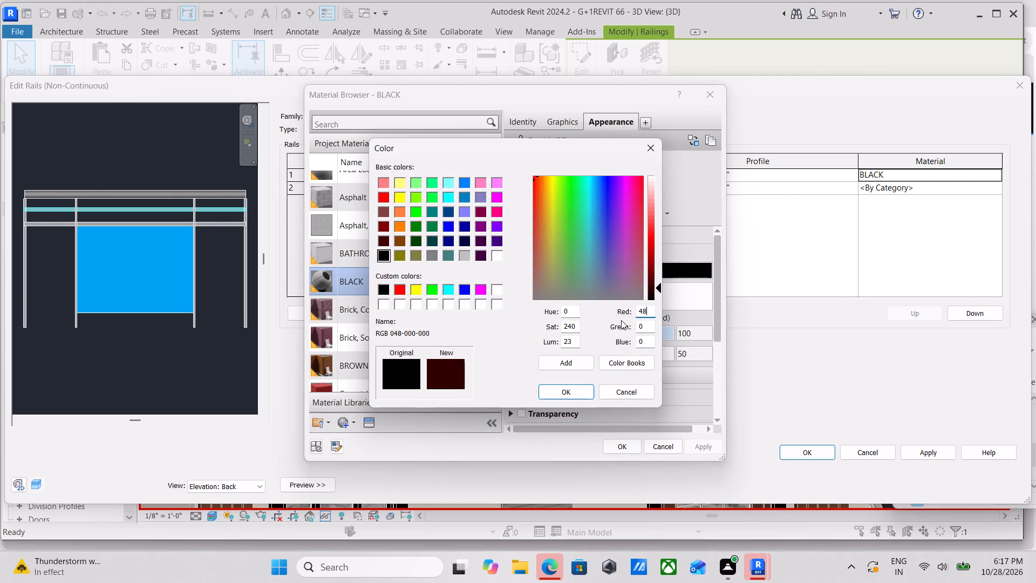
{"action": "left_click_drag", "start_coordinate": [644, 322], "coordinate": [576, 332]}
{"action": "type", "text": "50"}
{"action": "left_click_drag", "start_coordinate": [647, 342], "coordinate": [553, 345]}
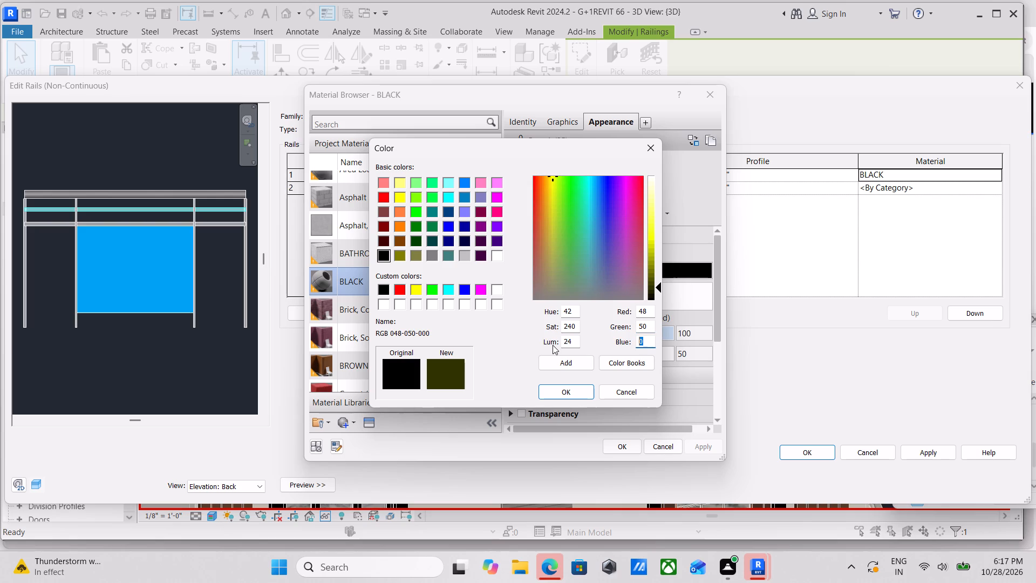
{"action": "type", "text": "56"}
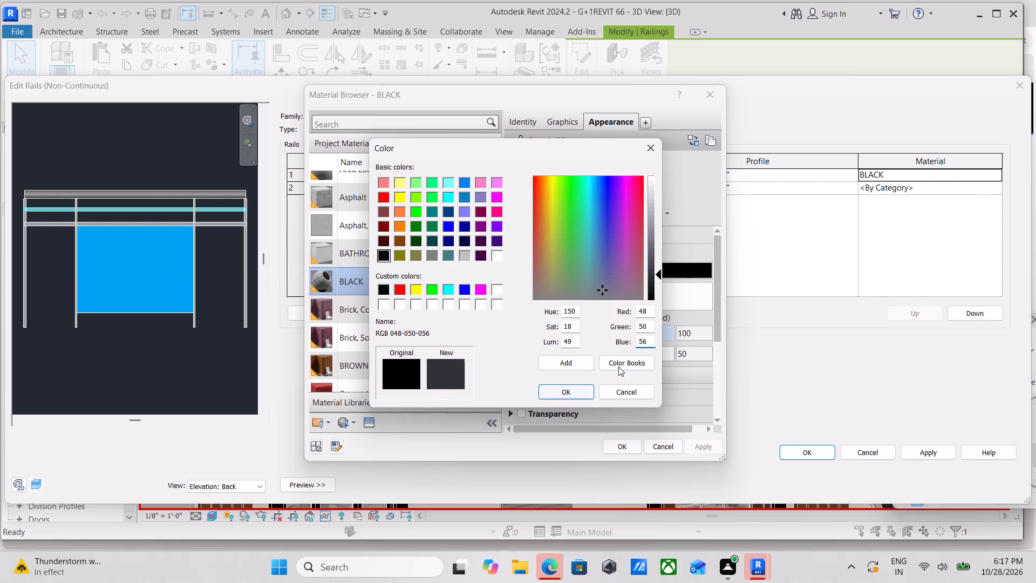
{"action": "left_click", "coordinate": [575, 393]}
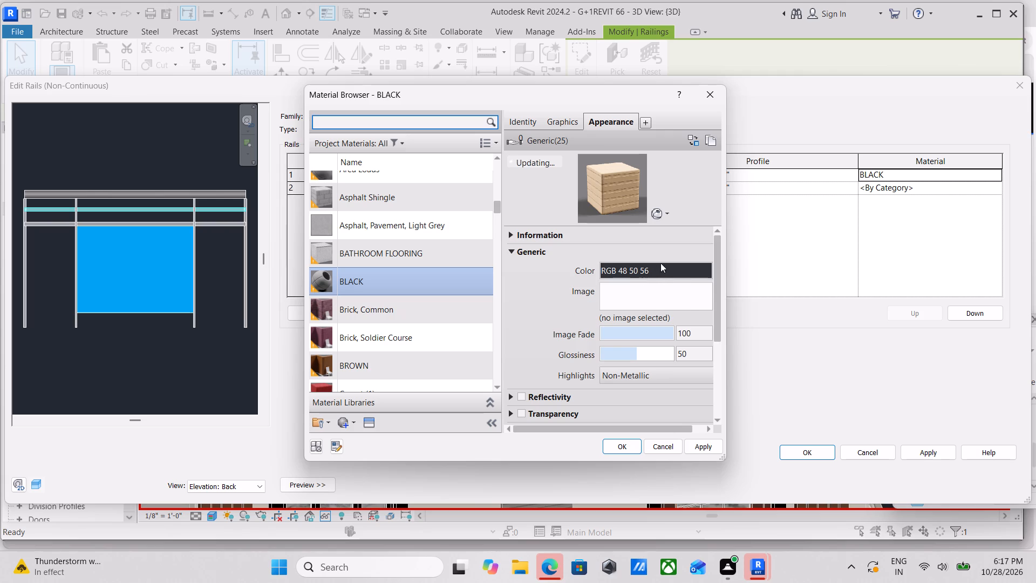
{"action": "scroll", "coordinate": [670, 270], "scroll_direction": "down", "scroll_amount": 1}
{"action": "scroll", "coordinate": [655, 261], "scroll_direction": "up", "scroll_amount": 3}
{"action": "left_click", "coordinate": [708, 451]}
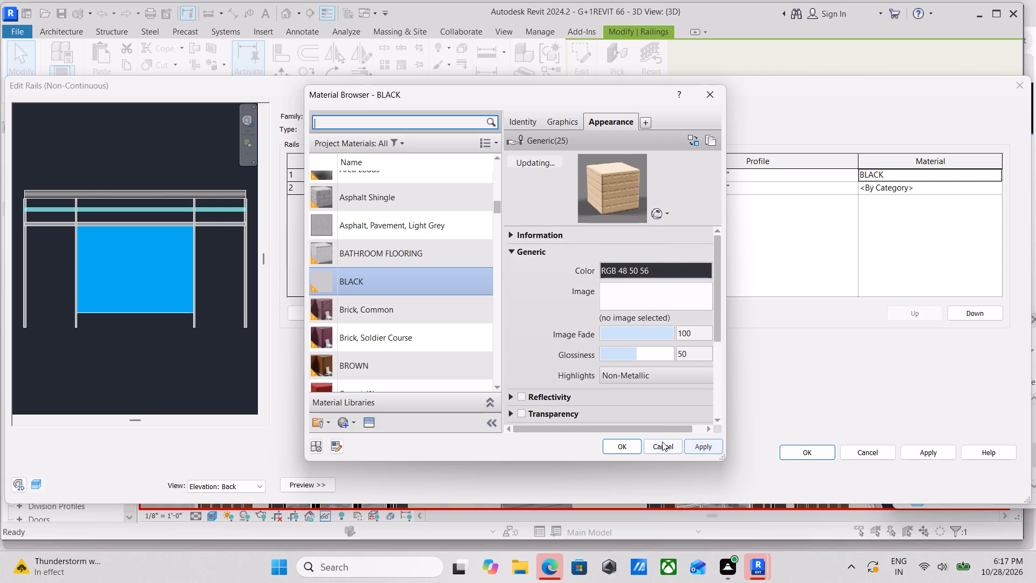
{"action": "left_click", "coordinate": [619, 441]}
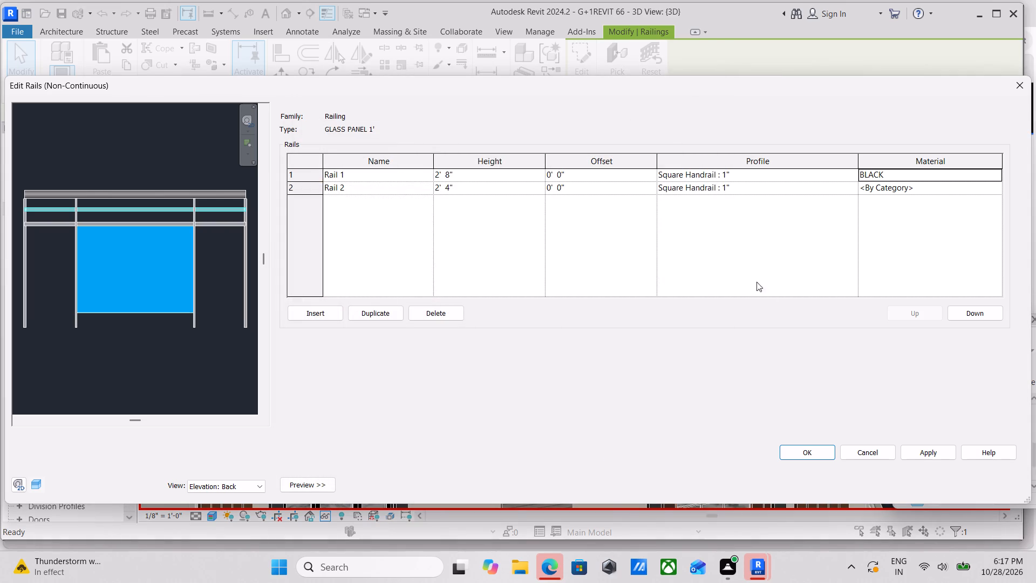
Assign the BLACK material to Rail 2 as well and apply the non-continuous rail changes.
{"action": "left_click", "coordinate": [930, 189]}
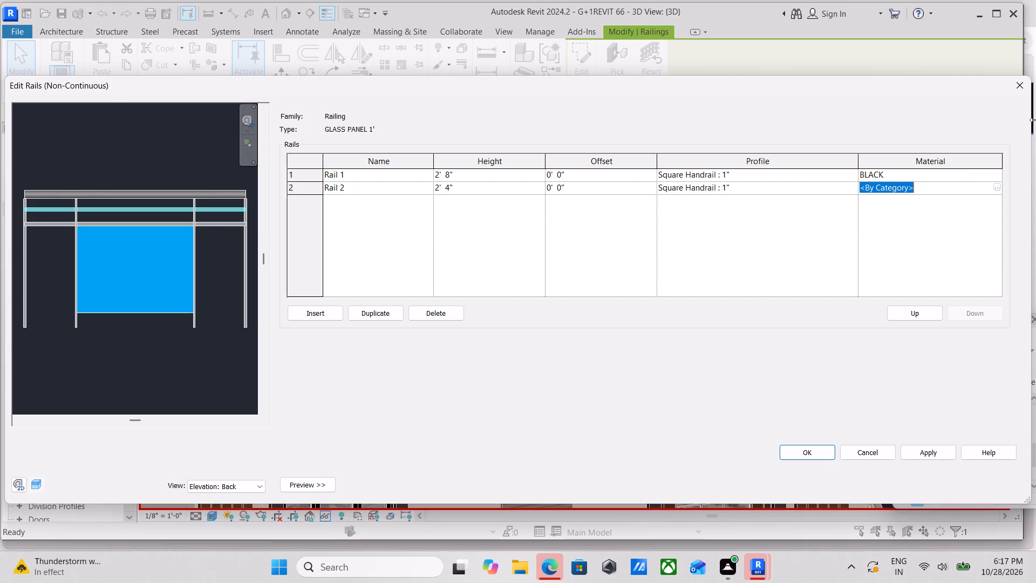
{"action": "left_click", "coordinate": [993, 189]}
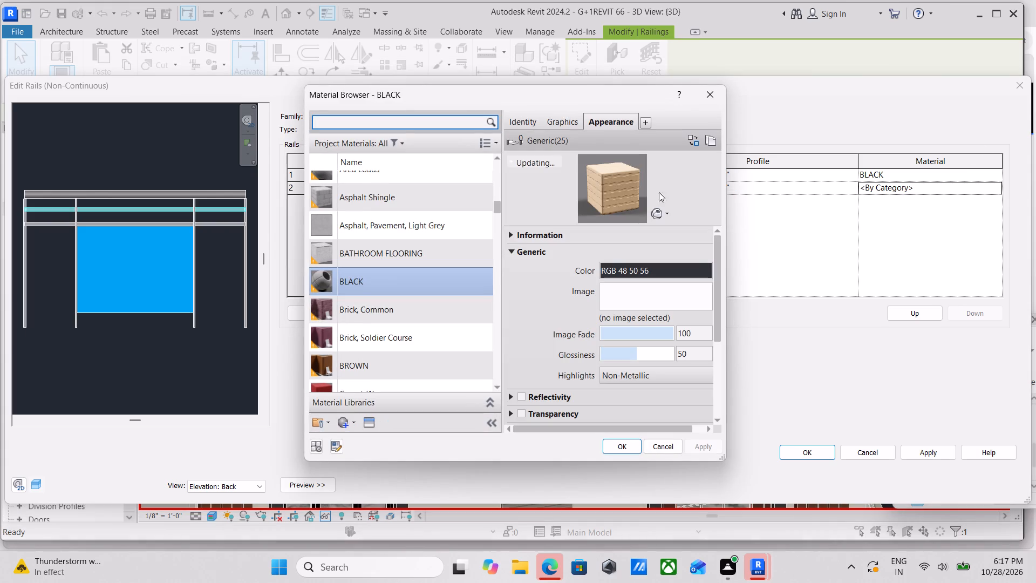
{"action": "left_click", "coordinate": [617, 447]}
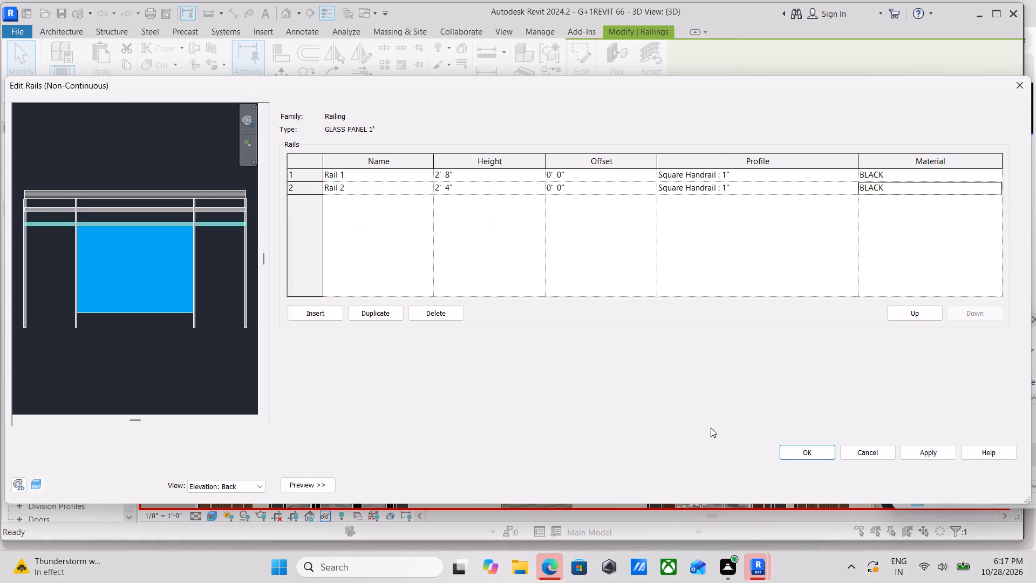
{"action": "left_click", "coordinate": [923, 456]}
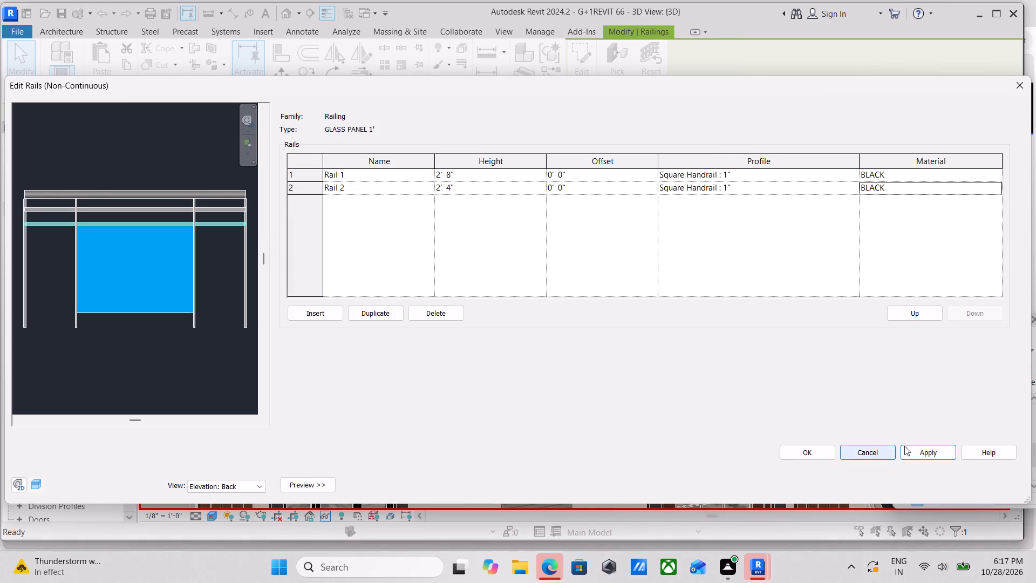
{"action": "left_click", "coordinate": [923, 450]}
{"action": "left_click", "coordinate": [804, 457]}
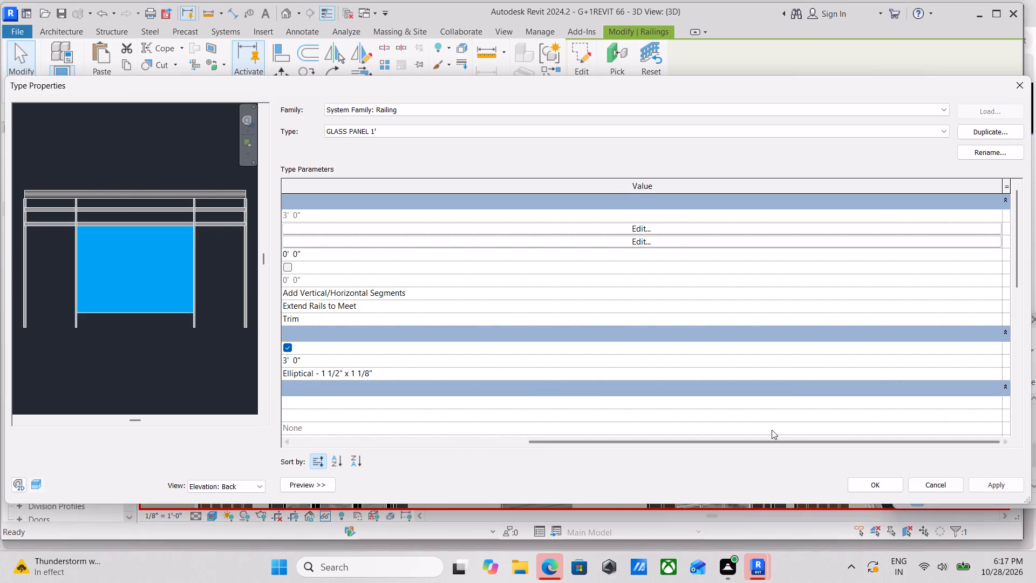
Review the start, corner and end post families in the baluster placement, plus the remaining GLASS PANEL 1' type parameters.
{"action": "left_click", "coordinate": [647, 241]}
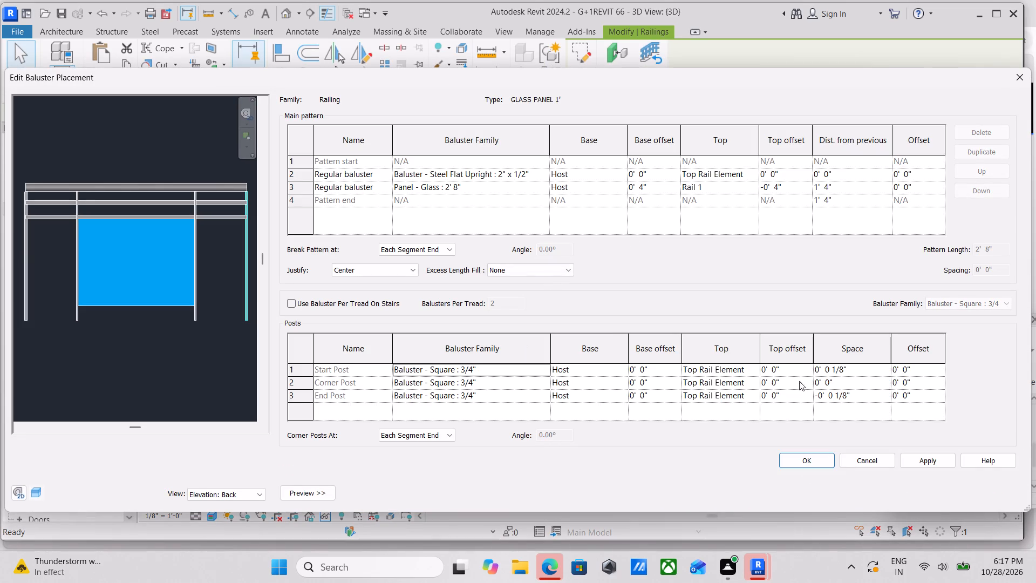
{"action": "left_click", "coordinate": [529, 364]}
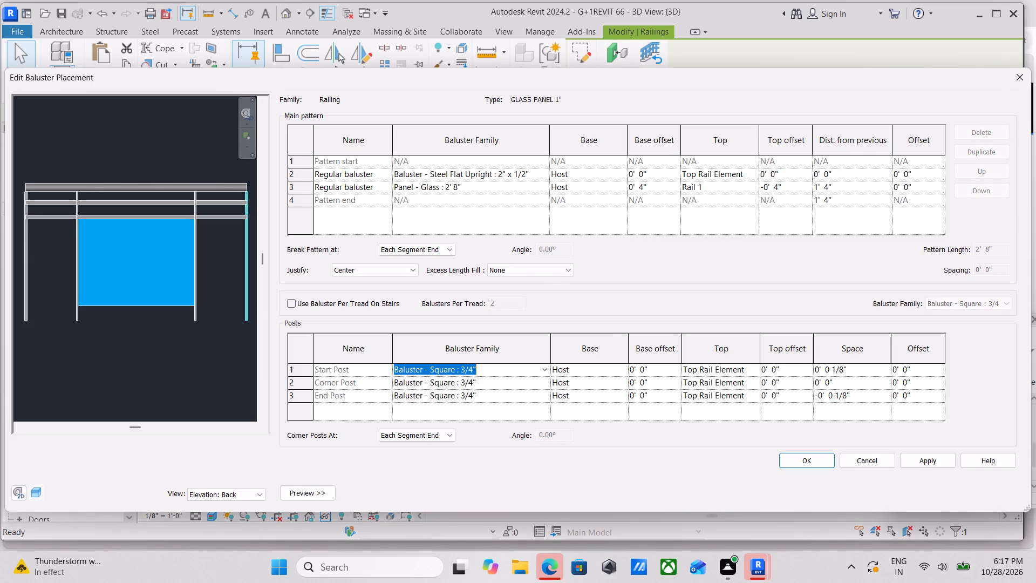
{"action": "left_click", "coordinate": [547, 368]}
{"action": "left_click", "coordinate": [547, 368]}
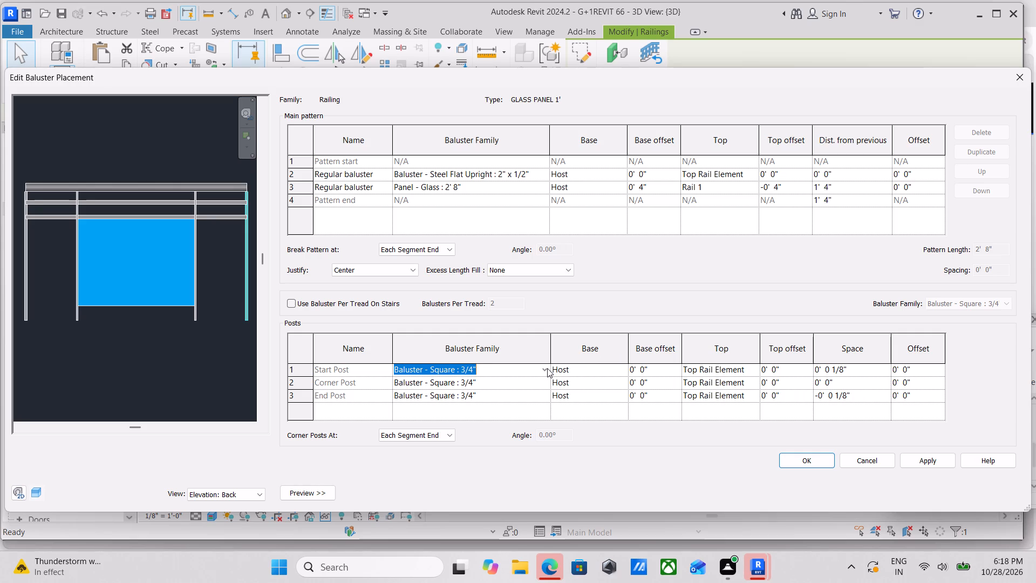
{"action": "left_click", "coordinate": [547, 368]}
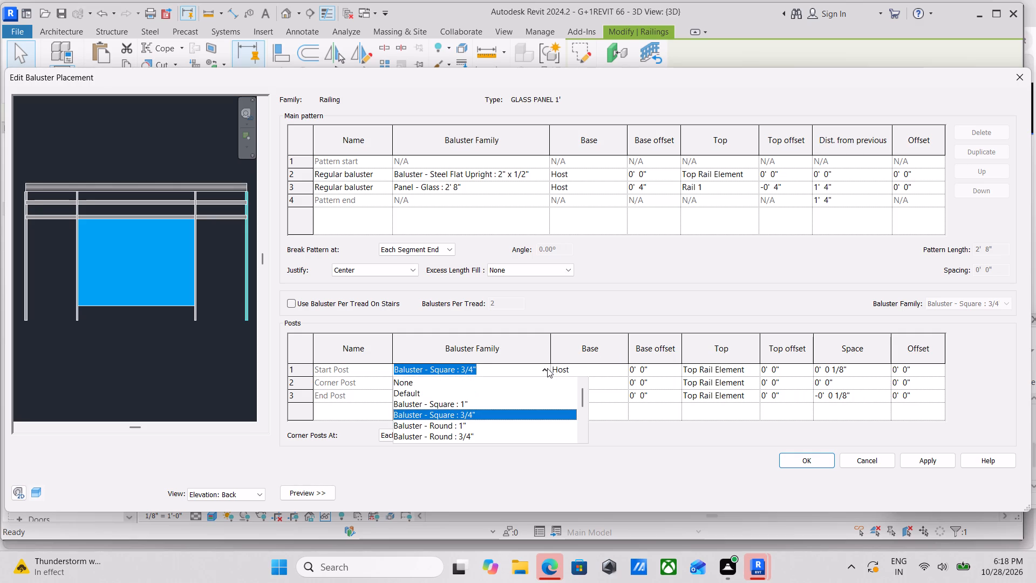
{"action": "left_click", "coordinate": [547, 368]}
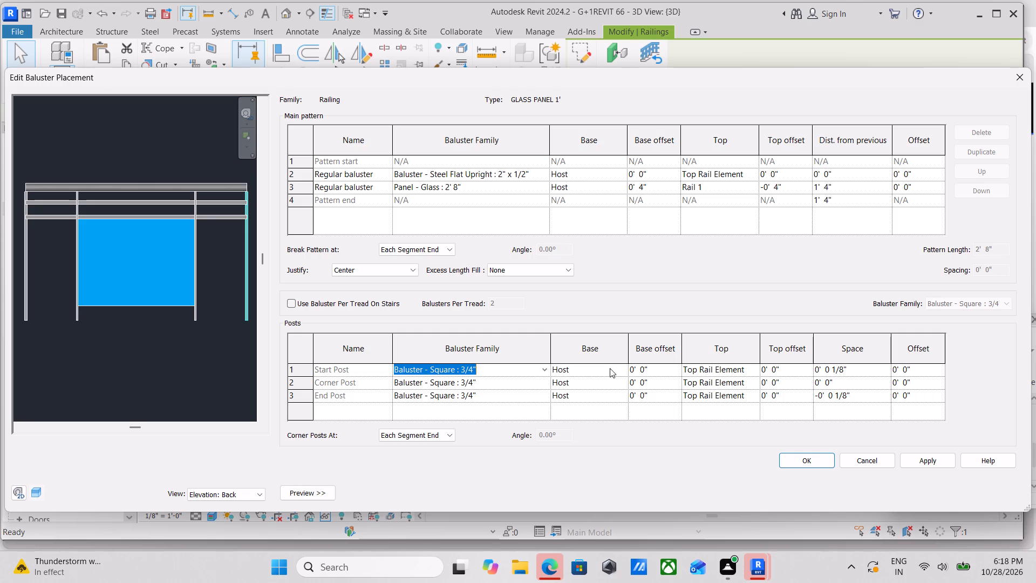
{"action": "left_click", "coordinate": [547, 370]}
{"action": "left_click", "coordinate": [547, 370]}
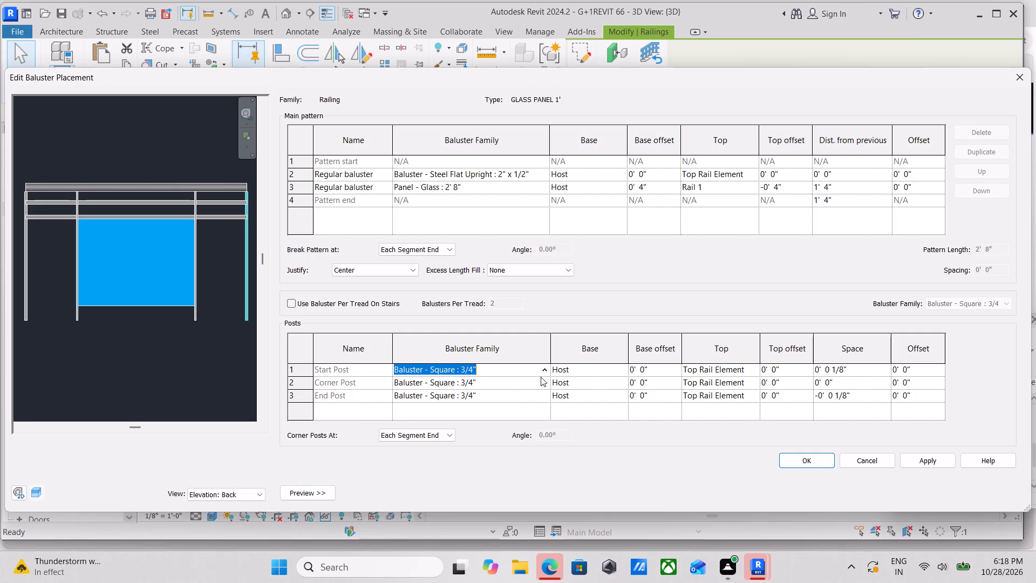
{"action": "left_click", "coordinate": [544, 383]}
{"action": "left_click", "coordinate": [544, 383]}
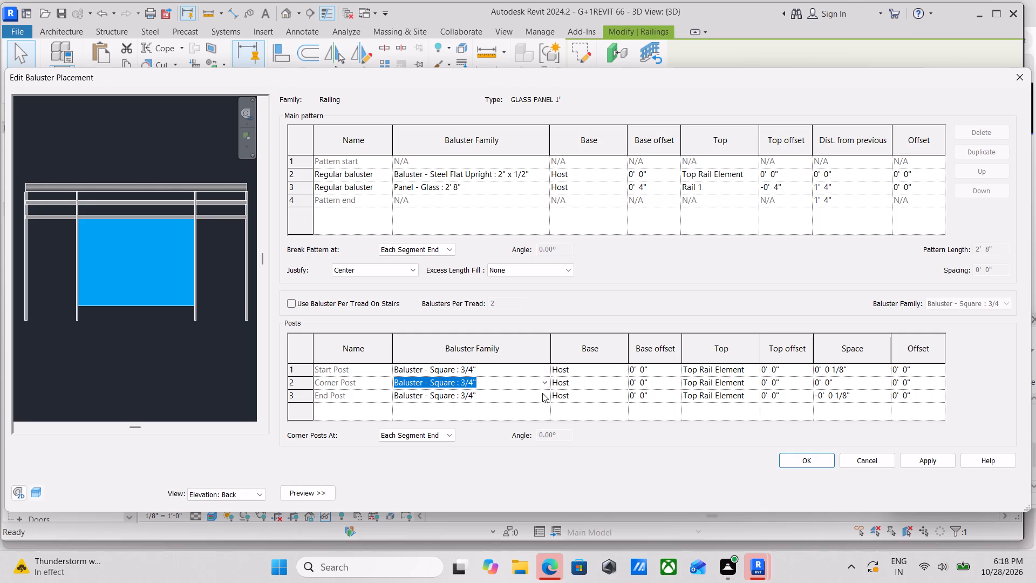
{"action": "left_click", "coordinate": [542, 395]}
{"action": "left_click", "coordinate": [542, 395]}
{"action": "scroll", "coordinate": [542, 395], "scroll_direction": "down", "scroll_amount": 2}
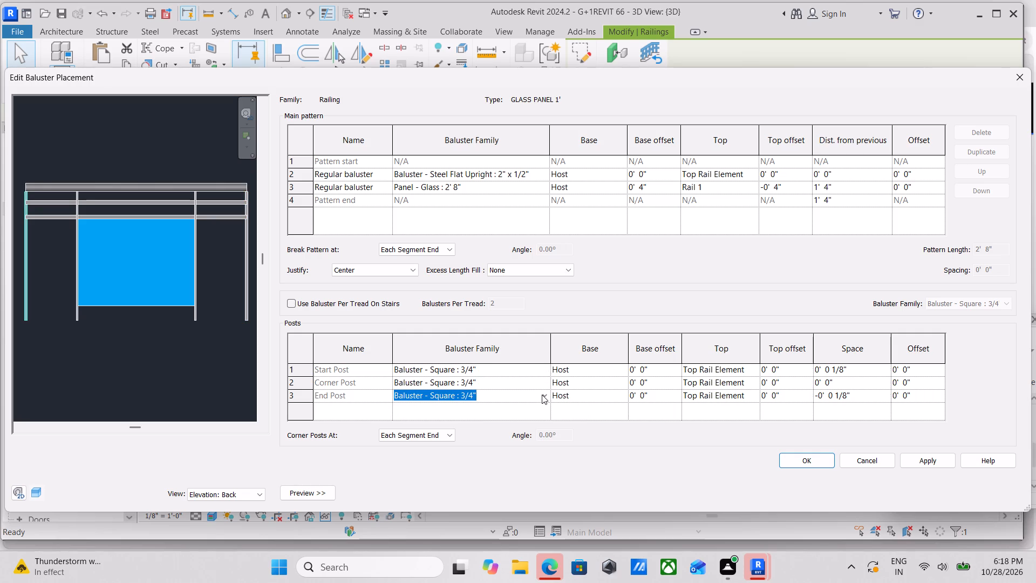
{"action": "scroll", "coordinate": [542, 395], "scroll_direction": "down", "scroll_amount": 1}
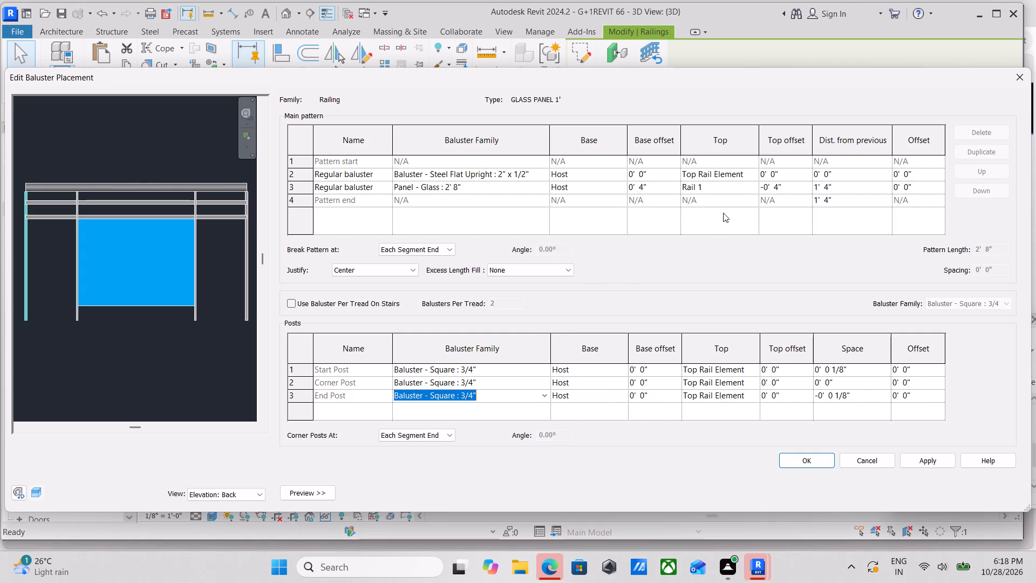
{"action": "scroll", "coordinate": [796, 341], "scroll_direction": "down", "scroll_amount": 4}
{"action": "scroll", "coordinate": [1007, 211], "scroll_direction": "up", "scroll_amount": 1}
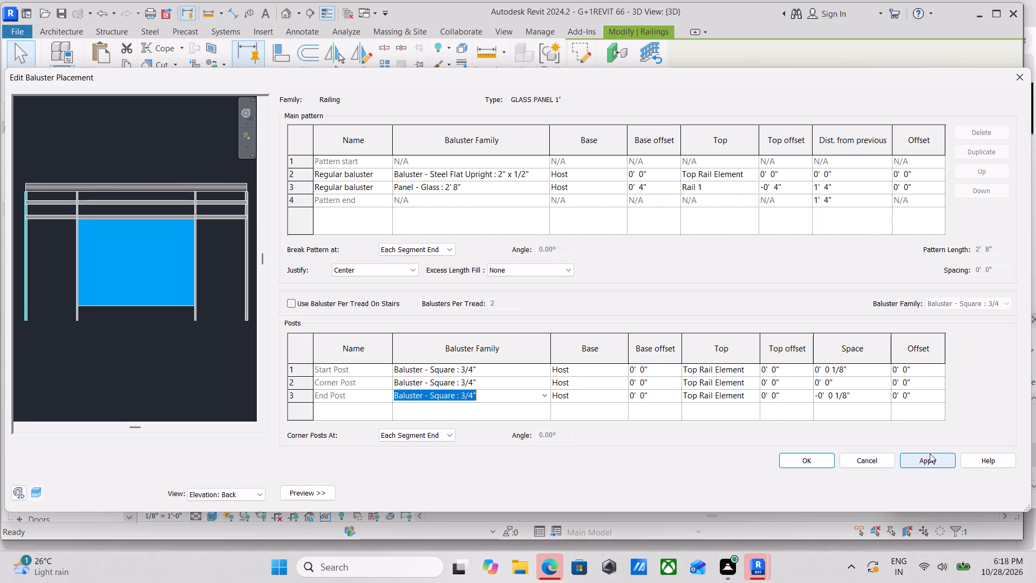
{"action": "left_click", "coordinate": [804, 459]}
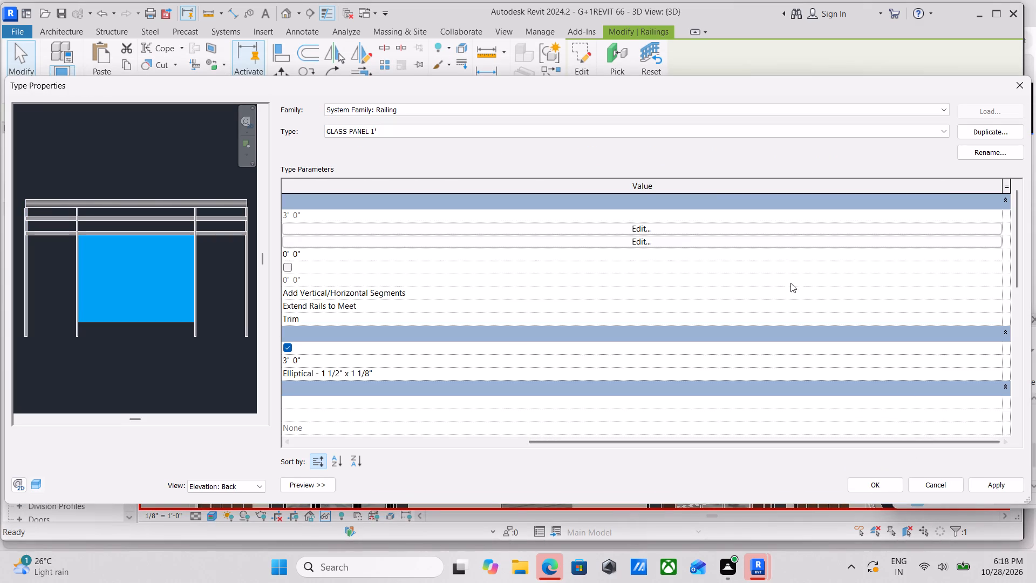
{"action": "scroll", "coordinate": [640, 277], "scroll_direction": "down", "scroll_amount": 4}
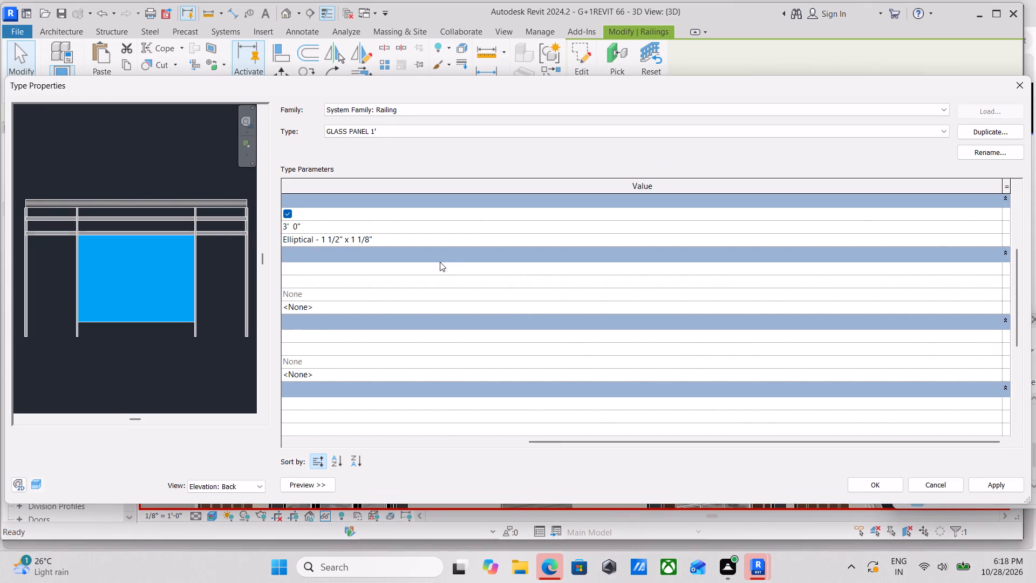
{"action": "scroll", "coordinate": [433, 262], "scroll_direction": "up", "scroll_amount": 3}
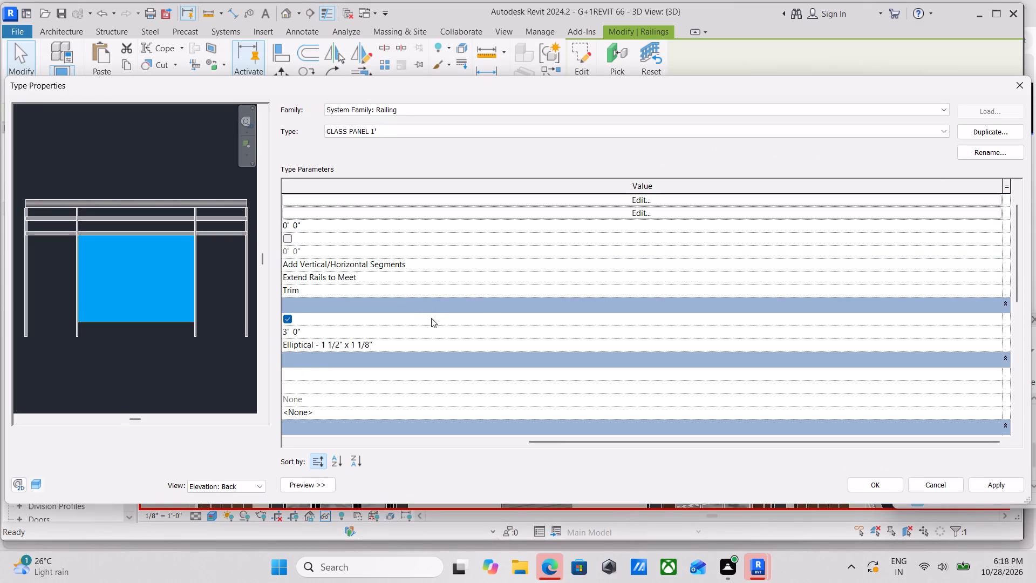
Examine the baluster family choices for the regular steel flat upright in the main pattern of the GLASS PANEL 1' baluster placement.
{"action": "scroll", "coordinate": [432, 322], "scroll_direction": "down", "scroll_amount": 12}
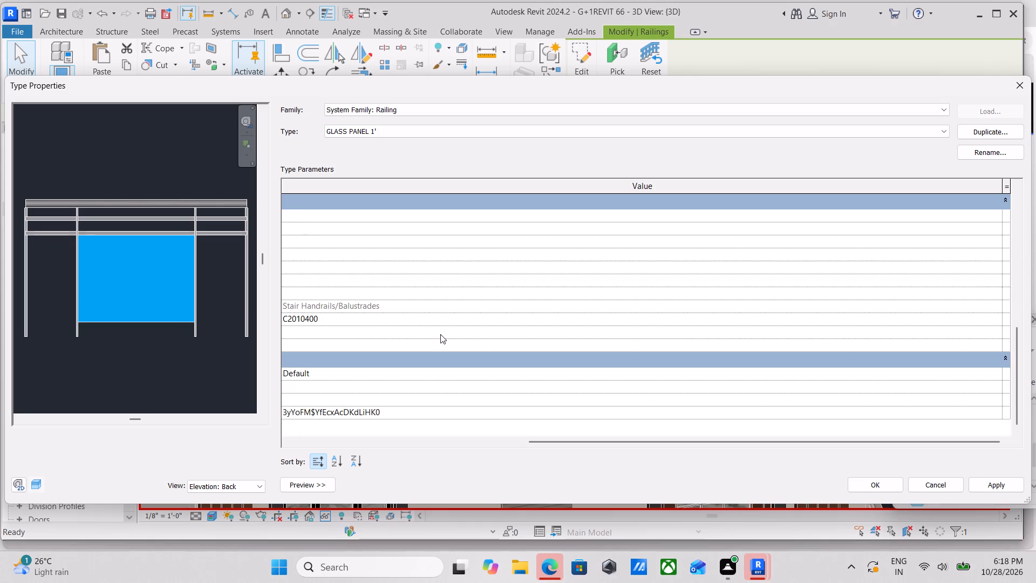
{"action": "scroll", "coordinate": [440, 334], "scroll_direction": "up", "scroll_amount": 10}
{"action": "scroll", "coordinate": [588, 261], "scroll_direction": "up", "scroll_amount": 2}
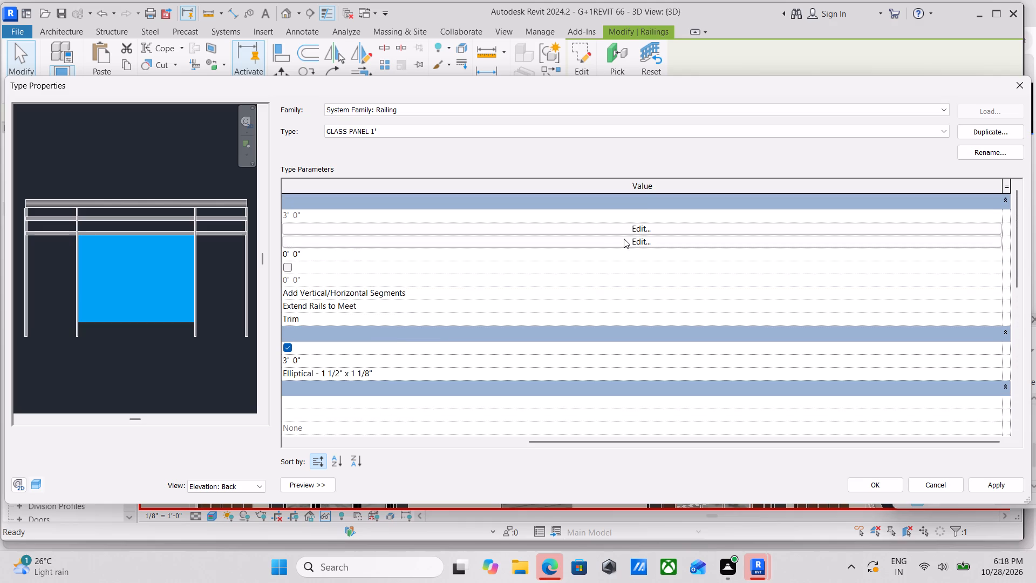
{"action": "double_click", "coordinate": [624, 239]}
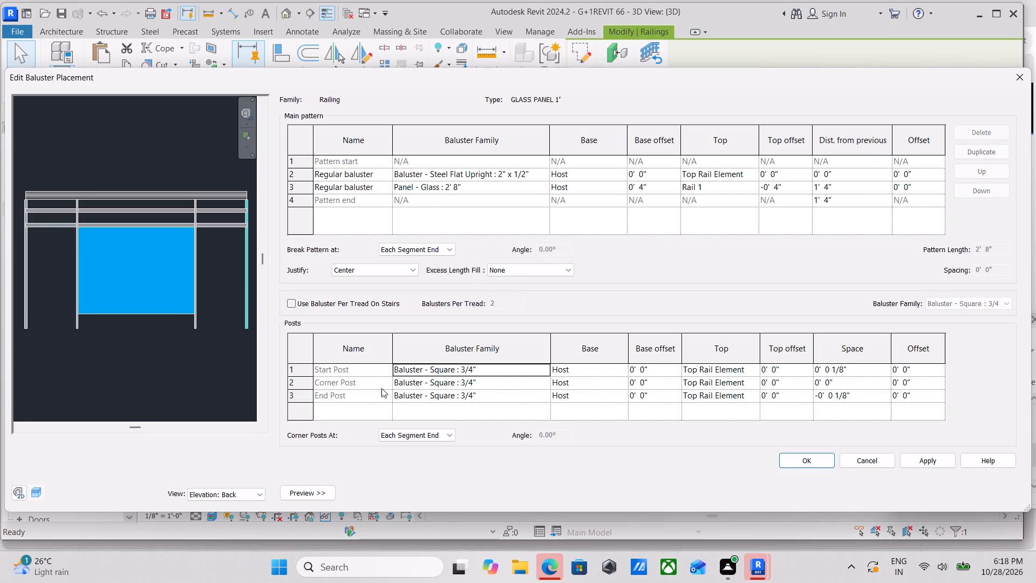
{"action": "left_click", "coordinate": [481, 173]}
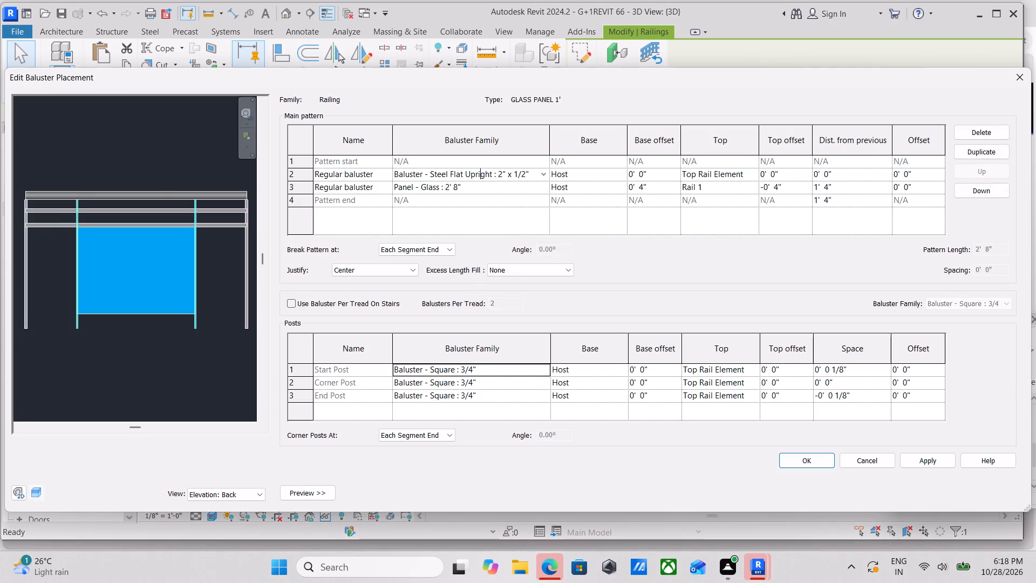
{"action": "left_click", "coordinate": [535, 175]}
{"action": "left_click", "coordinate": [544, 176]}
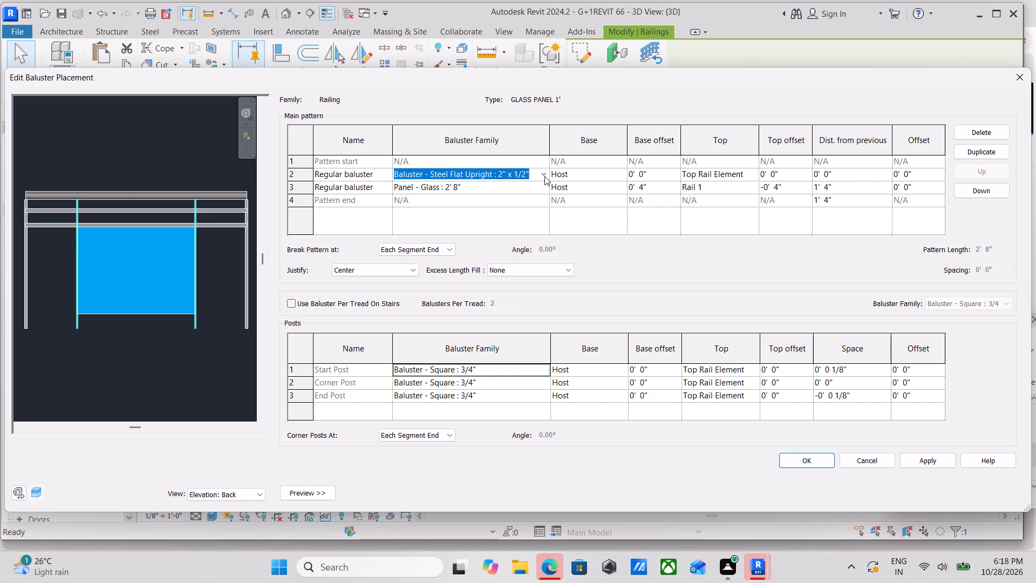
{"action": "double_click", "coordinate": [544, 176]}
{"action": "left_click", "coordinate": [544, 176]}
{"action": "right_click", "coordinate": [499, 186]}
{"action": "double_click", "coordinate": [447, 170]}
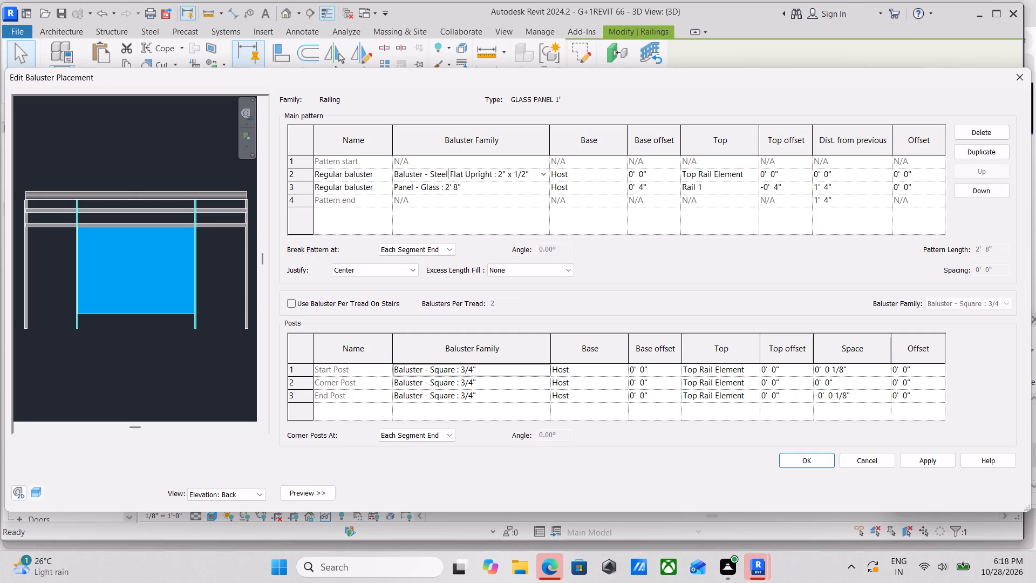
{"action": "left_click", "coordinate": [538, 180]}
{"action": "left_click", "coordinate": [541, 174]}
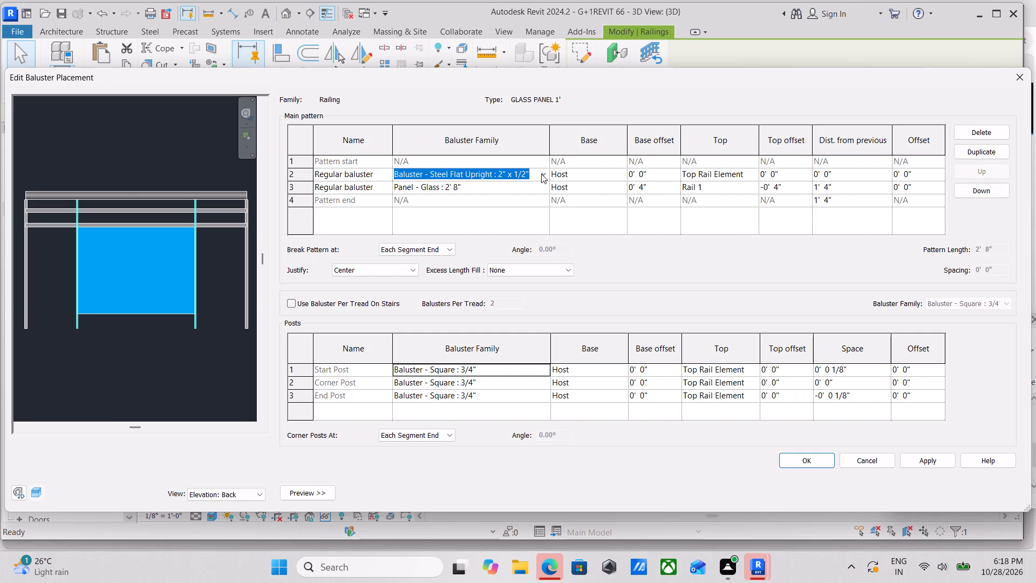
{"action": "left_click", "coordinate": [417, 238]}
{"action": "left_click", "coordinate": [349, 173]}
{"action": "left_click", "coordinate": [390, 174]}
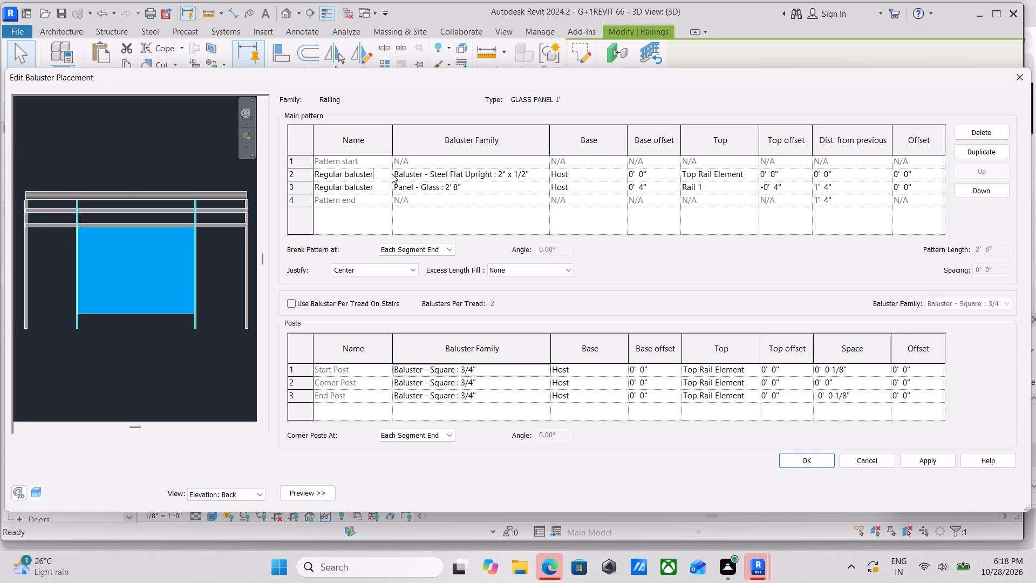
{"action": "left_click", "coordinate": [295, 175]}
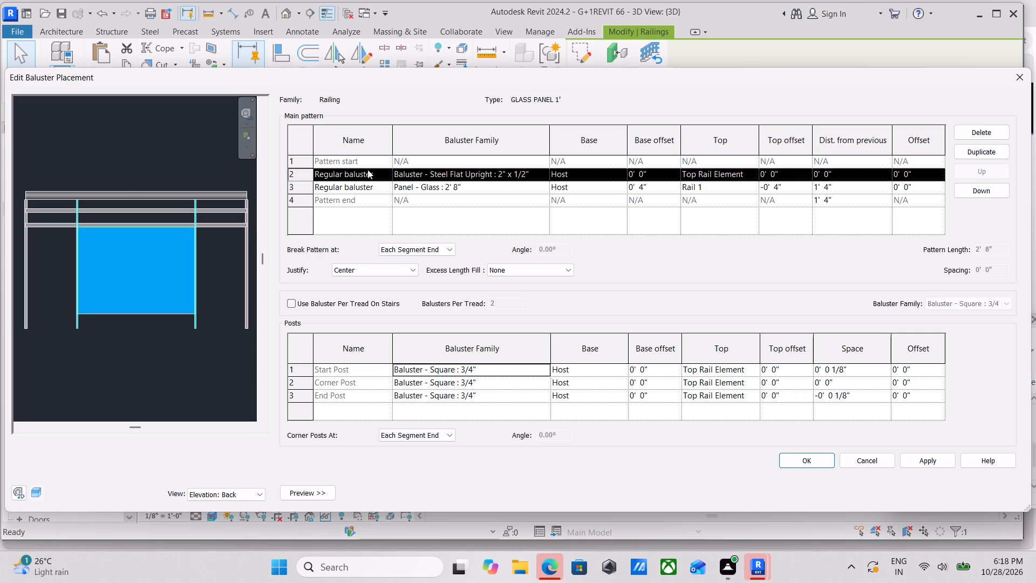
{"action": "left_click", "coordinate": [456, 170]}
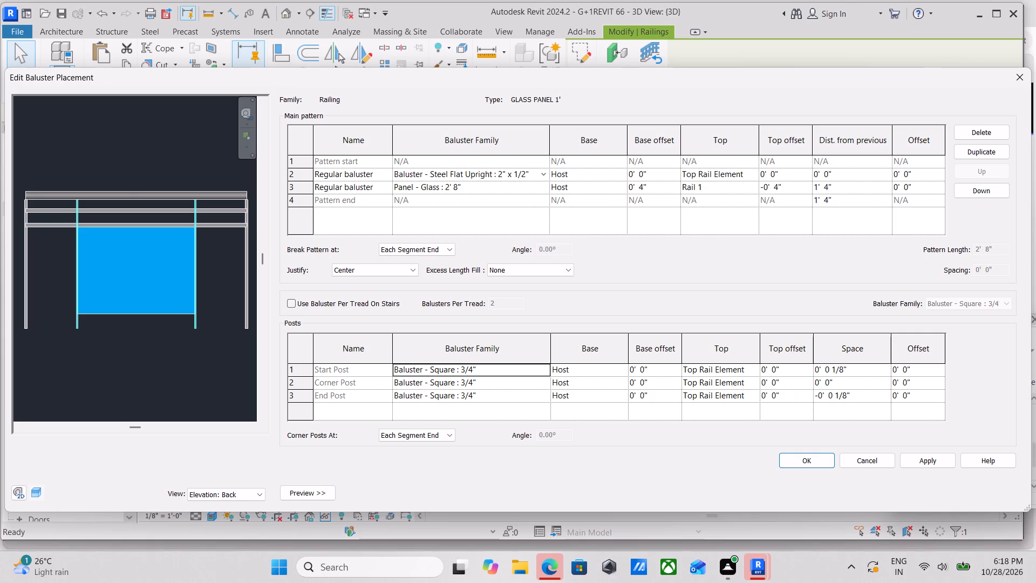
{"action": "left_click", "coordinate": [290, 175]}
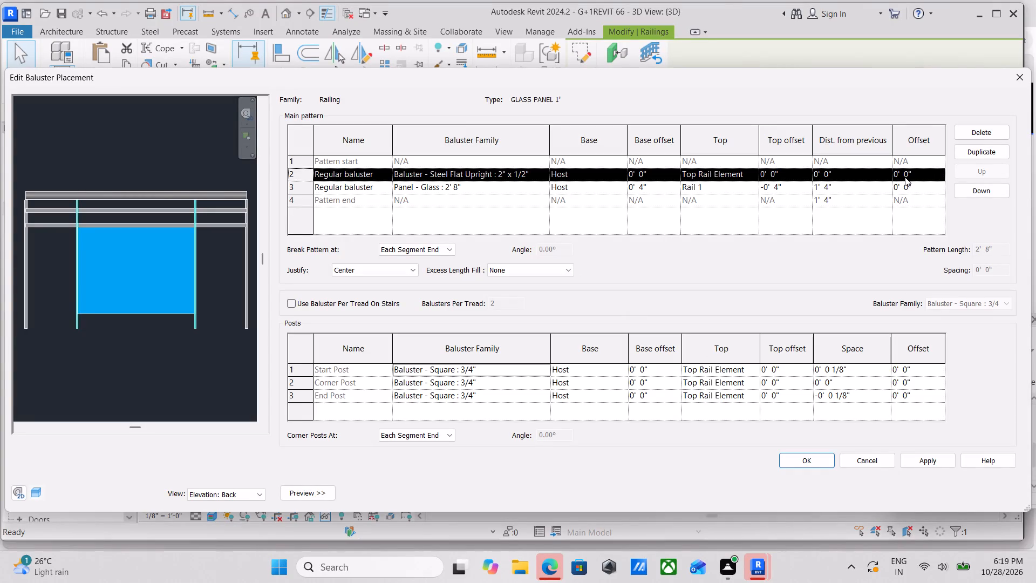
{"action": "left_click", "coordinate": [905, 174]}
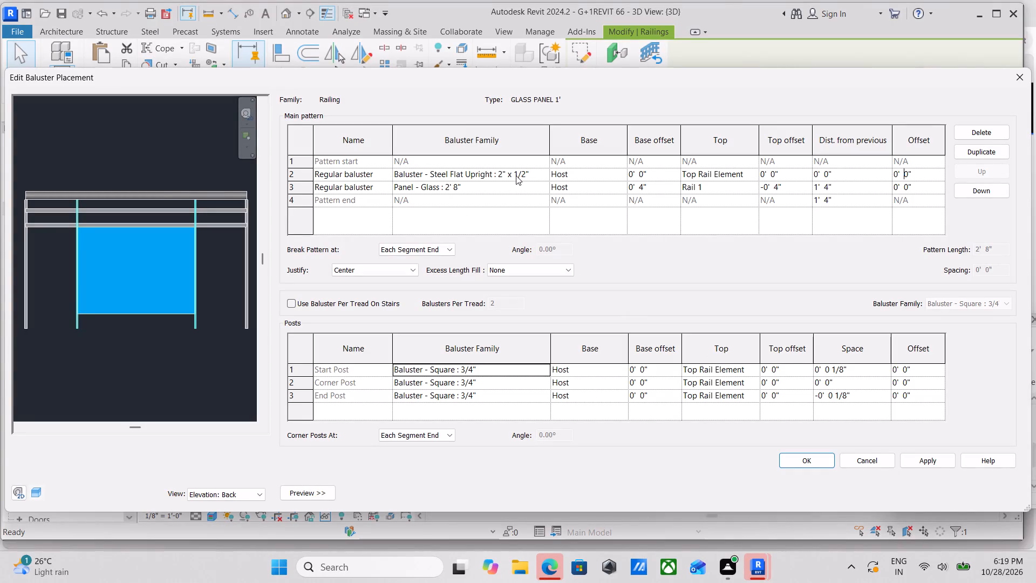
{"action": "left_click", "coordinate": [513, 175]}
{"action": "left_click", "coordinate": [547, 172]}
{"action": "left_click", "coordinate": [547, 172]}
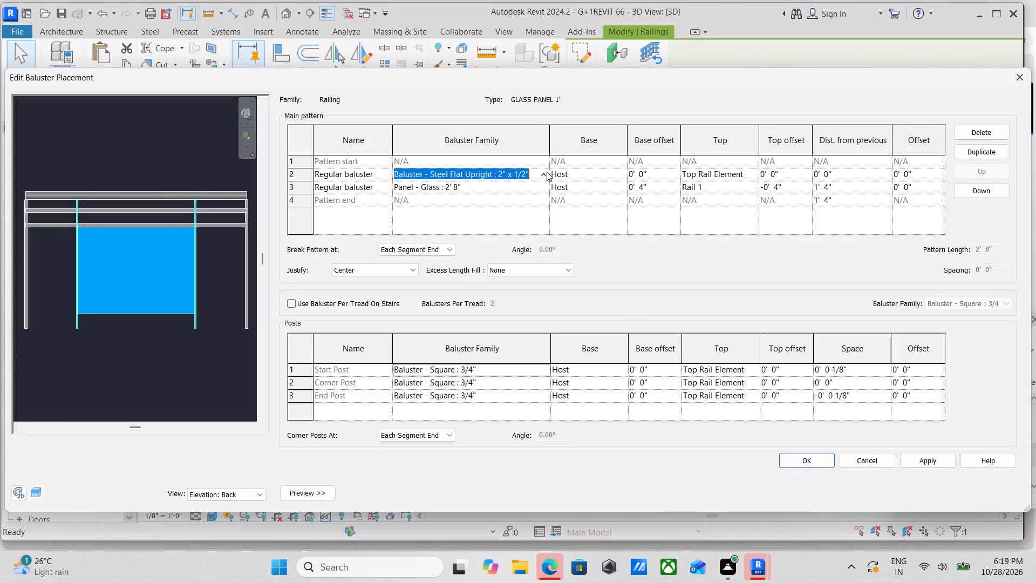
{"action": "scroll", "coordinate": [485, 324], "scroll_direction": "down", "scroll_amount": 3}
{"action": "scroll", "coordinate": [404, 396], "scroll_direction": "down", "scroll_amount": 2}
Examine the baluster family choices for the start and corner posts, and leave the baluster placement without saving changes.
{"action": "left_click", "coordinate": [521, 364]}
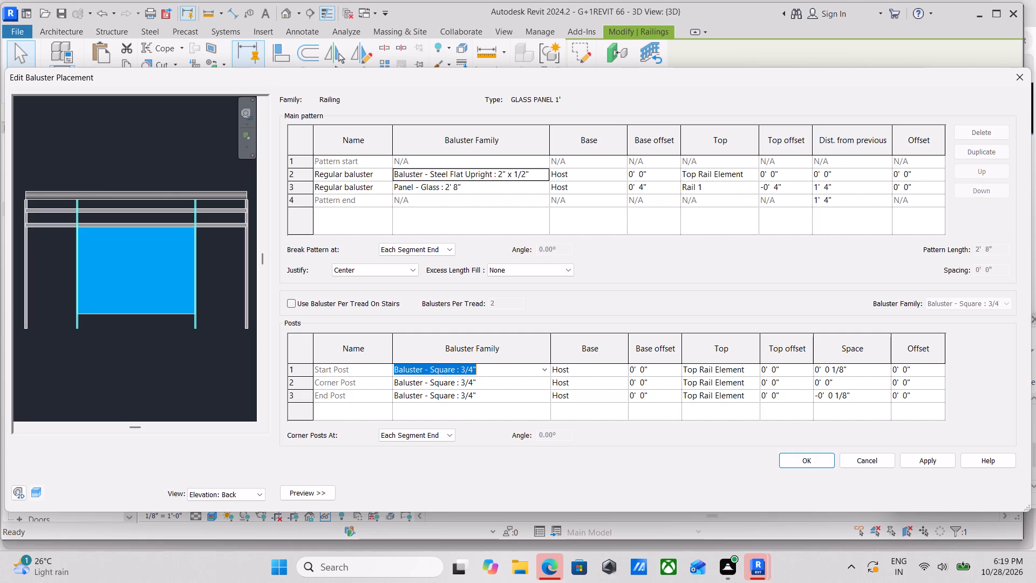
{"action": "left_click", "coordinate": [519, 365]}
{"action": "left_click", "coordinate": [547, 370]}
{"action": "left_click", "coordinate": [547, 370]}
{"action": "left_click", "coordinate": [294, 367]}
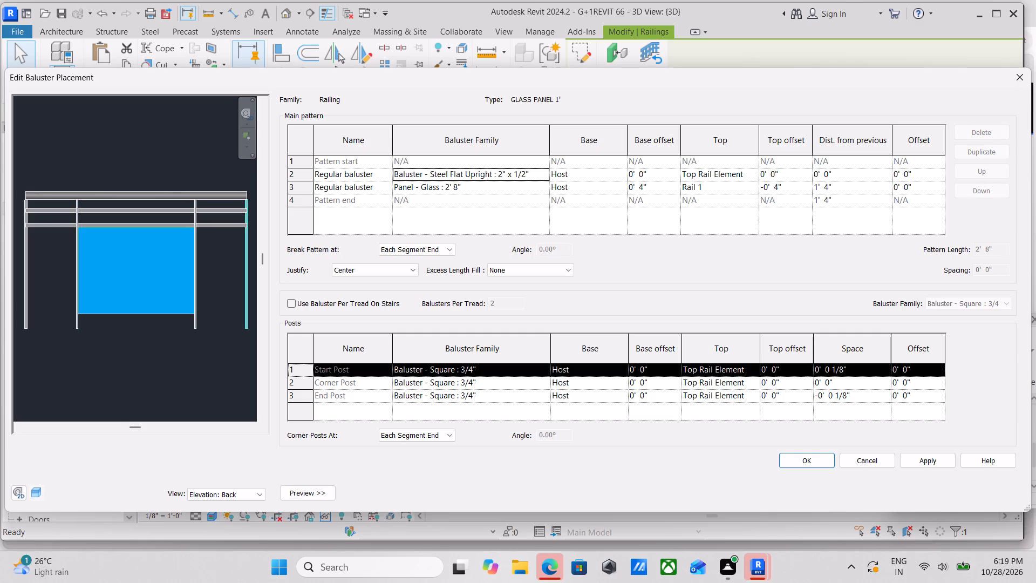
{"action": "left_click", "coordinate": [476, 378]}
{"action": "scroll", "coordinate": [612, 224], "scroll_direction": "down", "scroll_amount": 2}
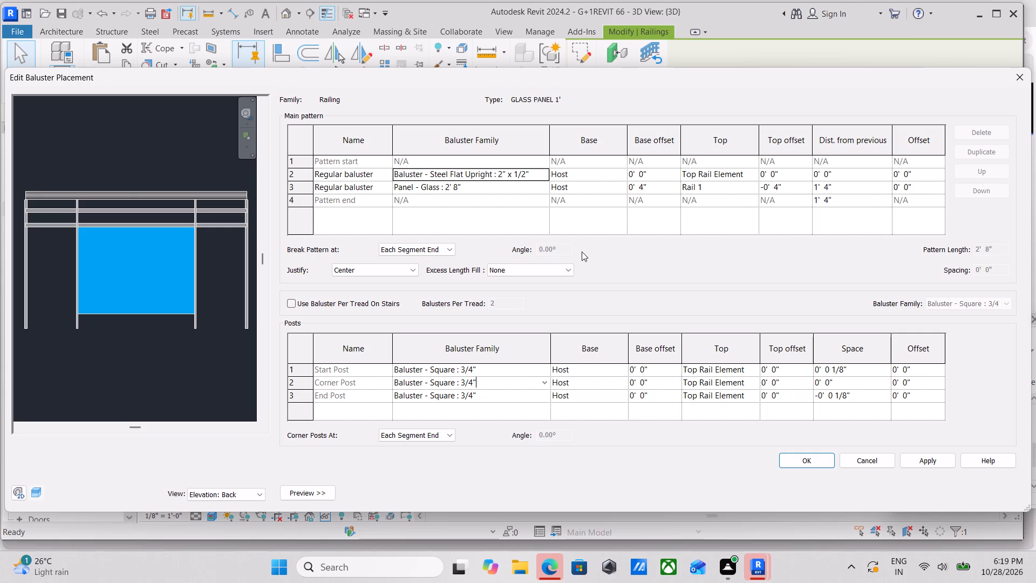
{"action": "scroll", "coordinate": [306, 314], "scroll_direction": "down", "scroll_amount": 2}
{"action": "scroll", "coordinate": [502, 379], "scroll_direction": "up", "scroll_amount": 2}
{"action": "scroll", "coordinate": [970, 252], "scroll_direction": "up", "scroll_amount": 3}
{"action": "scroll", "coordinate": [767, 333], "scroll_direction": "down", "scroll_amount": 1}
{"action": "left_click", "coordinate": [1023, 80]}
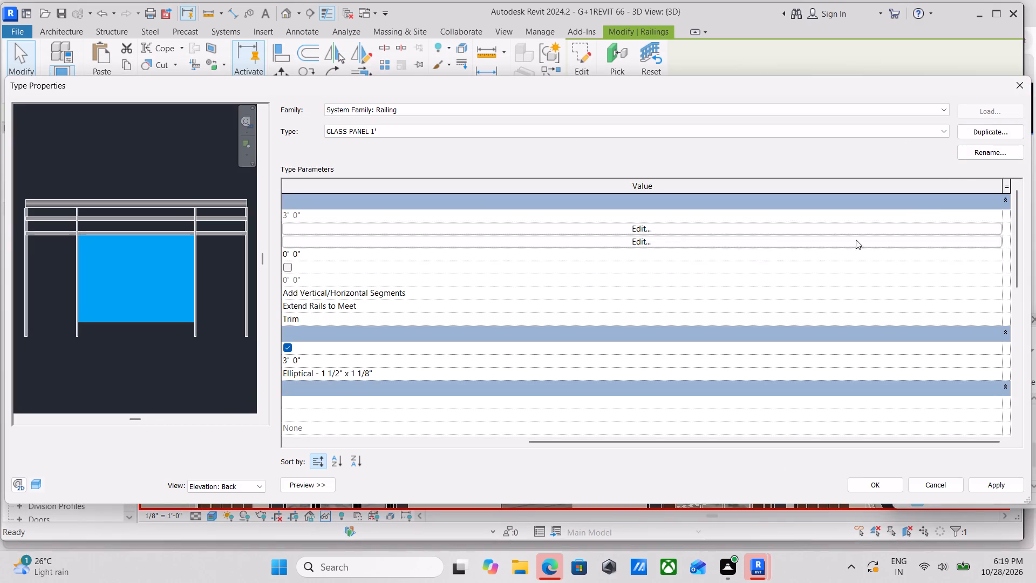
Review the baluster placement's justification, excess length fill and preview once more, and leave the railing's type properties without applying.
{"action": "scroll", "coordinate": [592, 268], "scroll_direction": "down", "scroll_amount": 1}
{"action": "scroll", "coordinate": [572, 313], "scroll_direction": "down", "scroll_amount": 1}
{"action": "scroll", "coordinate": [572, 312], "scroll_direction": "up", "scroll_amount": 2}
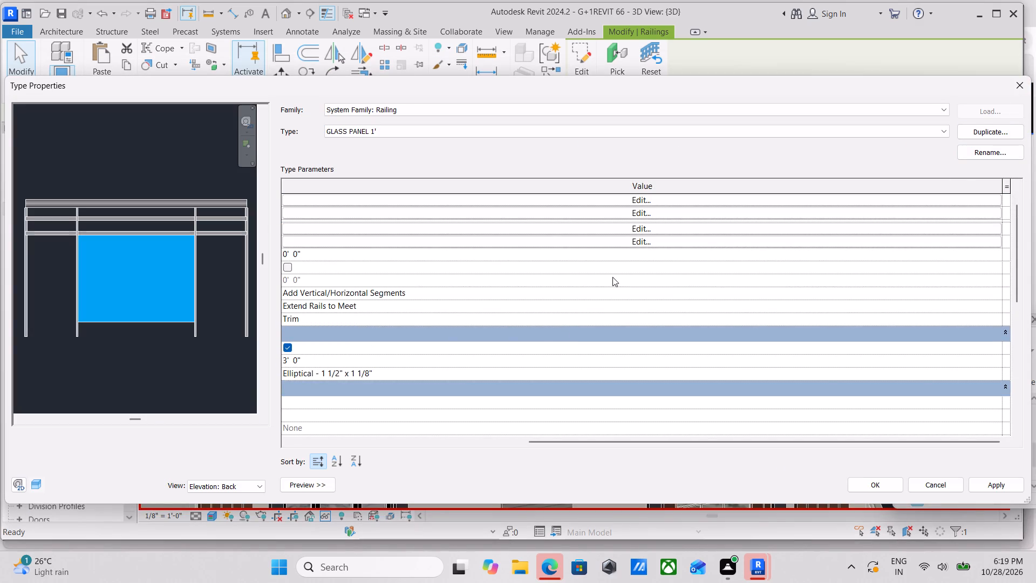
{"action": "scroll", "coordinate": [644, 221], "scroll_direction": "up", "scroll_amount": 2}
{"action": "left_click", "coordinate": [644, 241]}
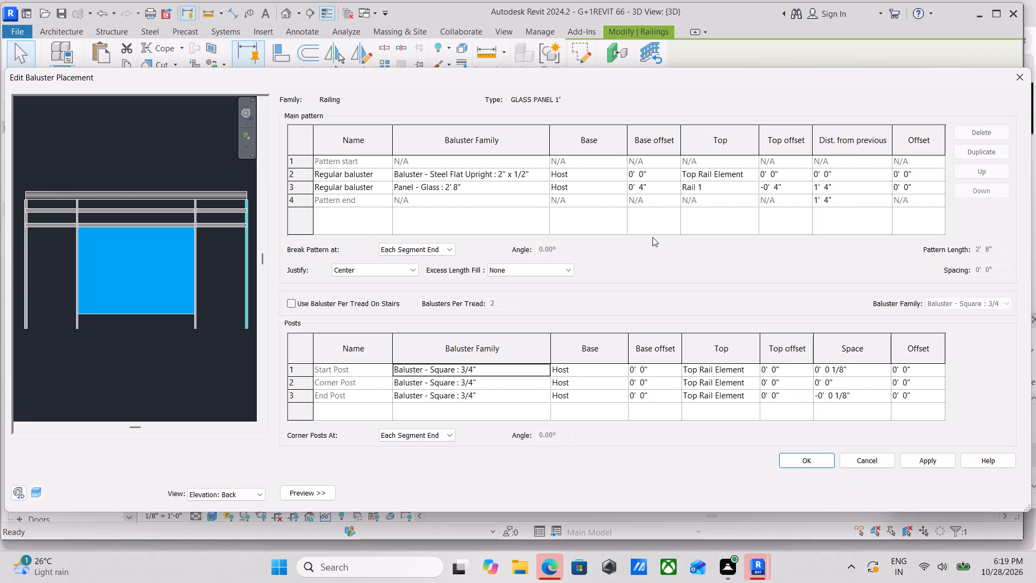
{"action": "scroll", "coordinate": [529, 353], "scroll_direction": "down", "scroll_amount": 1}
{"action": "scroll", "coordinate": [468, 344], "scroll_direction": "down", "scroll_amount": 1}
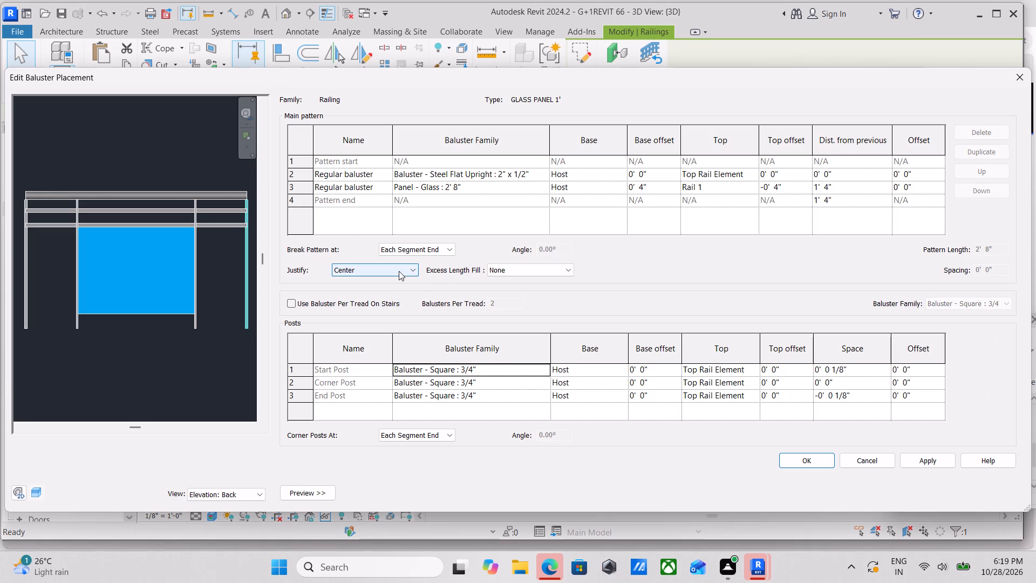
{"action": "left_click", "coordinate": [399, 271]}
{"action": "left_click", "coordinate": [399, 271]}
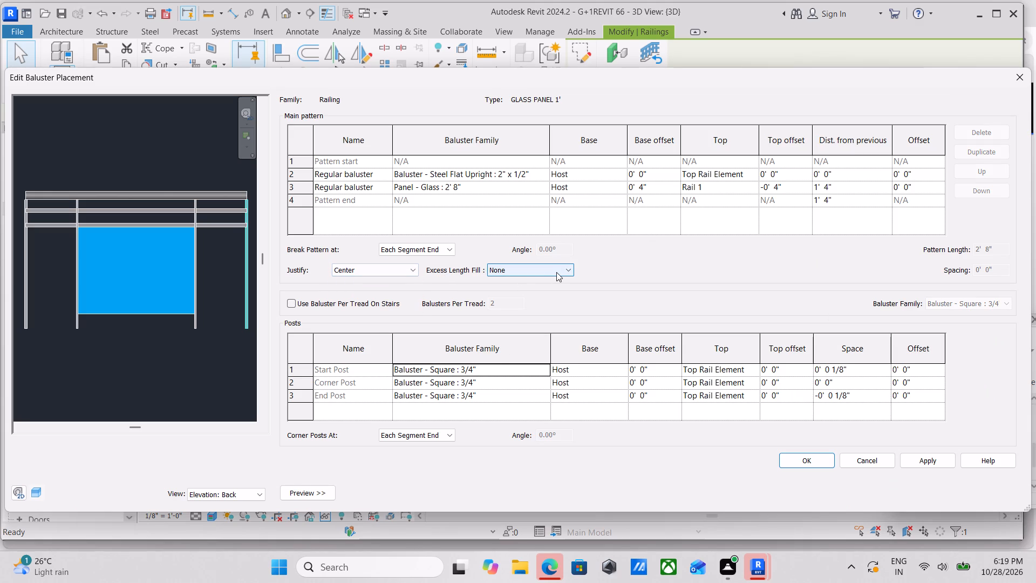
{"action": "double_click", "coordinate": [556, 272]}
{"action": "scroll", "coordinate": [620, 271], "scroll_direction": "down", "scroll_amount": 3}
{"action": "scroll", "coordinate": [505, 414], "scroll_direction": "down", "scroll_amount": 1}
{"action": "left_click", "coordinate": [296, 491]}
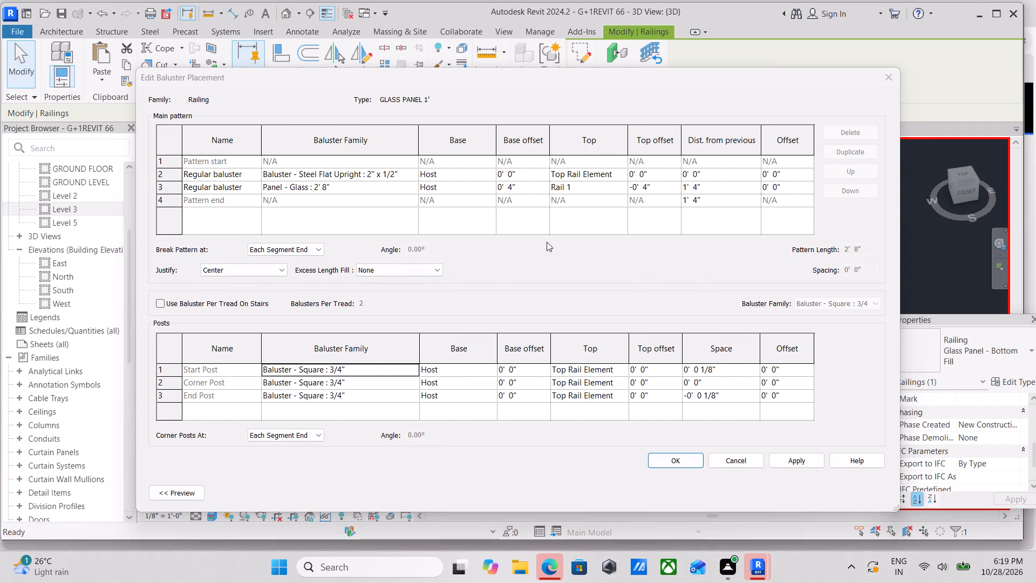
{"action": "left_click", "coordinate": [173, 492]}
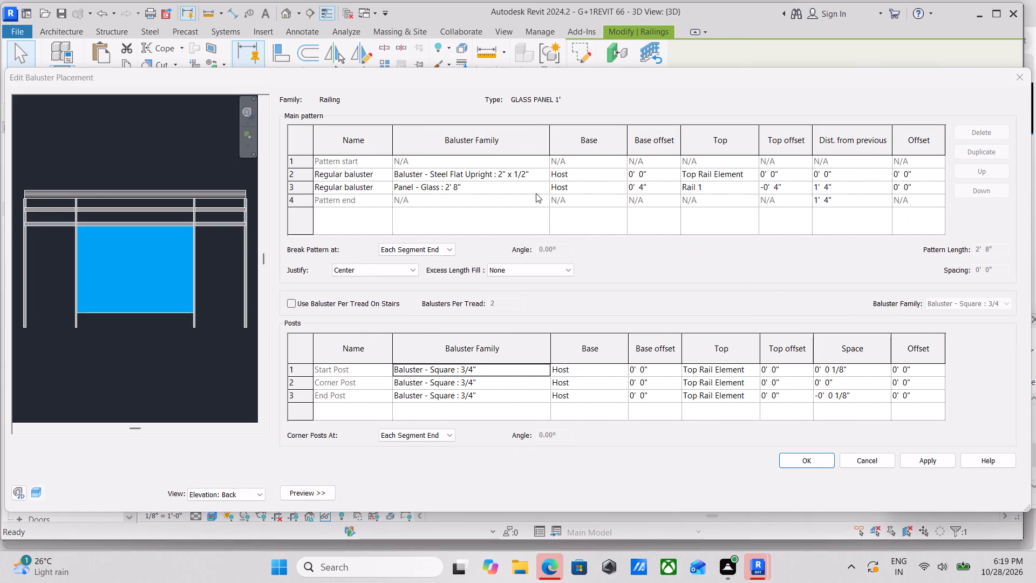
{"action": "left_click", "coordinate": [1029, 83]}
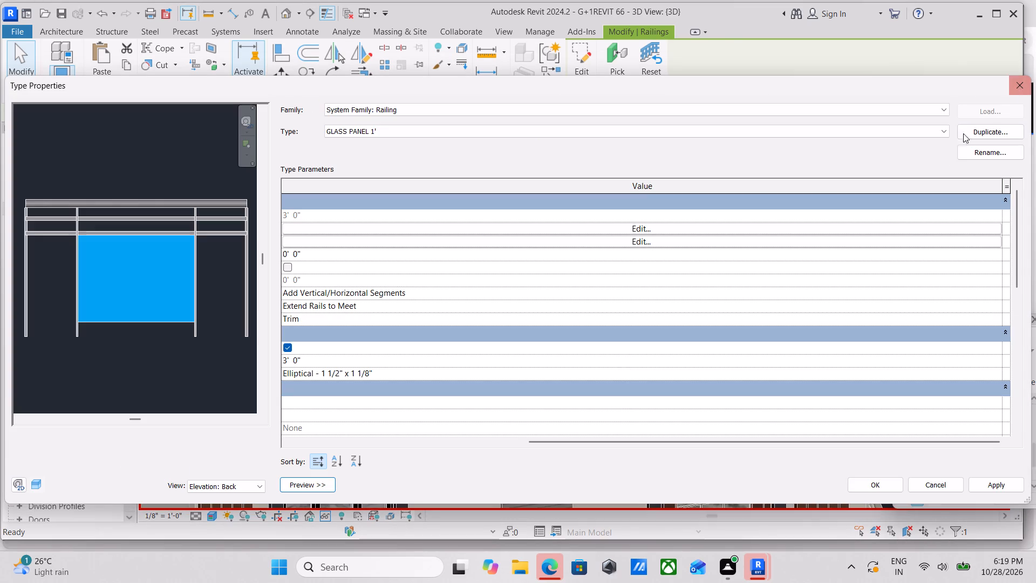
{"action": "left_click", "coordinate": [1025, 87]}
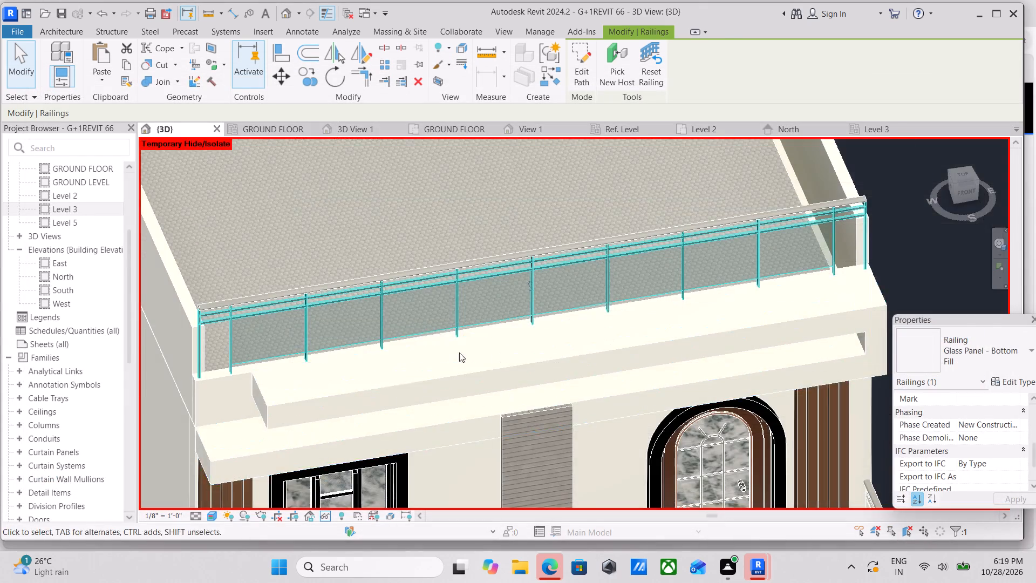
Set the material of the front roof railing's Elliptical - 1 1/2" x 1 1/8" top rail type to BLACK.
{"action": "scroll", "coordinate": [433, 349], "scroll_direction": "up", "scroll_amount": 2}
{"action": "scroll", "coordinate": [250, 347], "scroll_direction": "up", "scroll_amount": 2}
{"action": "key", "text": "Escape"}
{"action": "middle_click_drag", "start_coordinate": [303, 304], "coordinate": [534, 304]}
{"action": "scroll", "coordinate": [449, 264], "scroll_direction": "up", "scroll_amount": 2}
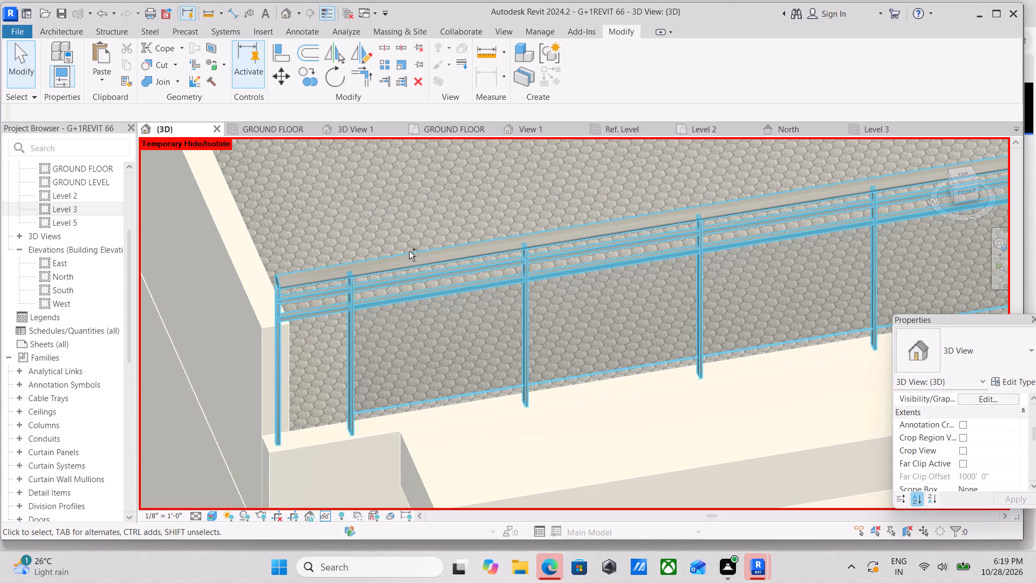
{"action": "left_click", "coordinate": [376, 270], "text": "ctrl"}
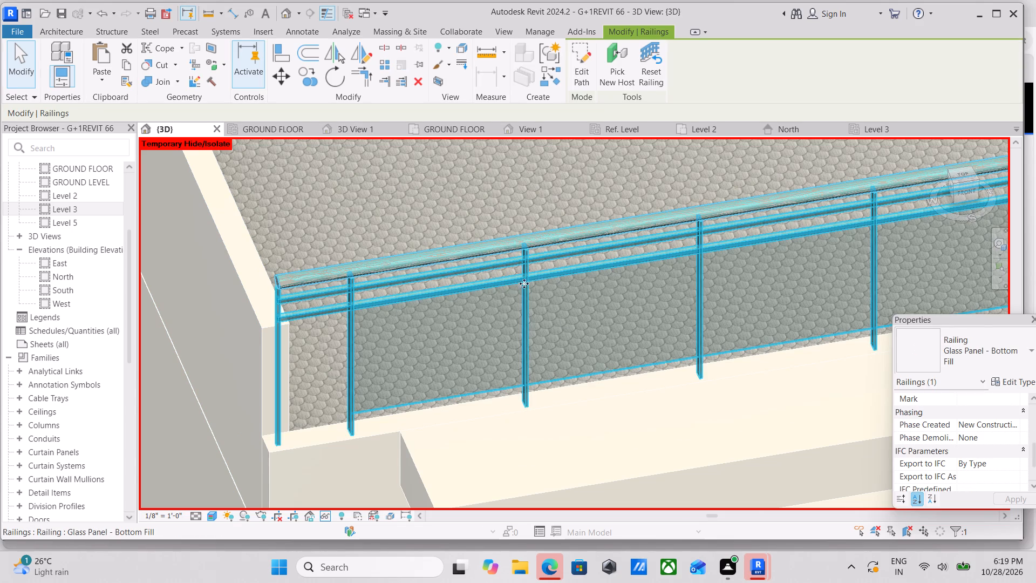
{"action": "scroll", "coordinate": [529, 284], "scroll_direction": "down", "scroll_amount": 1}
{"action": "scroll", "coordinate": [619, 291], "scroll_direction": "down", "scroll_amount": 1}
{"action": "left_click", "coordinate": [1021, 380]}
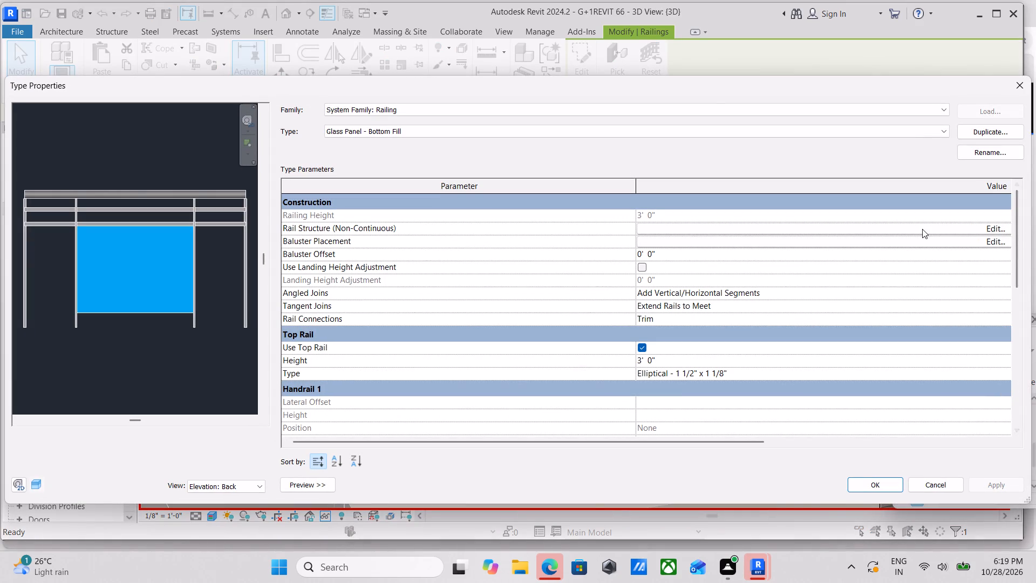
{"action": "scroll", "coordinate": [665, 301], "scroll_direction": "down", "scroll_amount": 1}
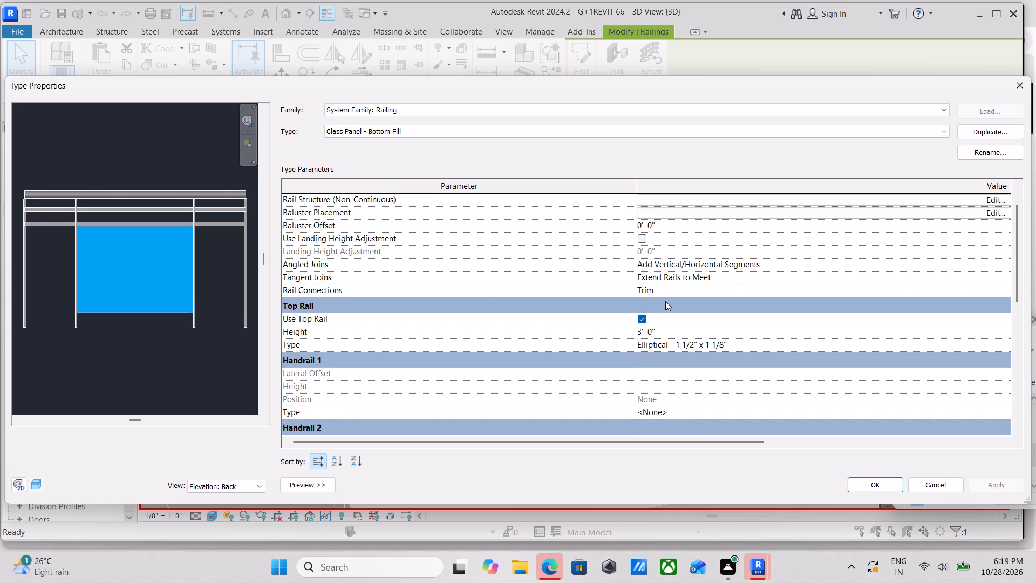
{"action": "left_click", "coordinate": [753, 347]}
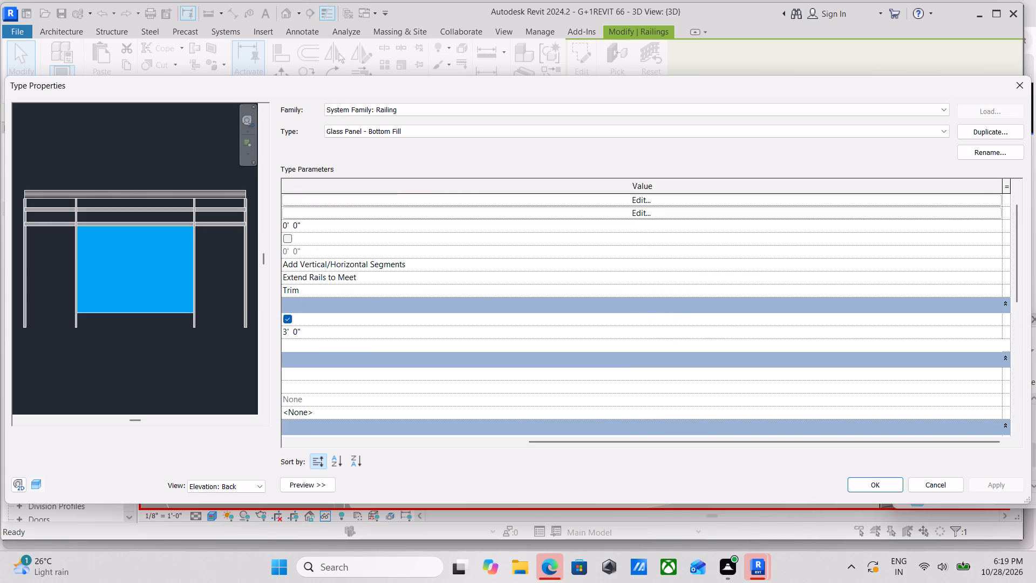
{"action": "left_click", "coordinate": [997, 345]}
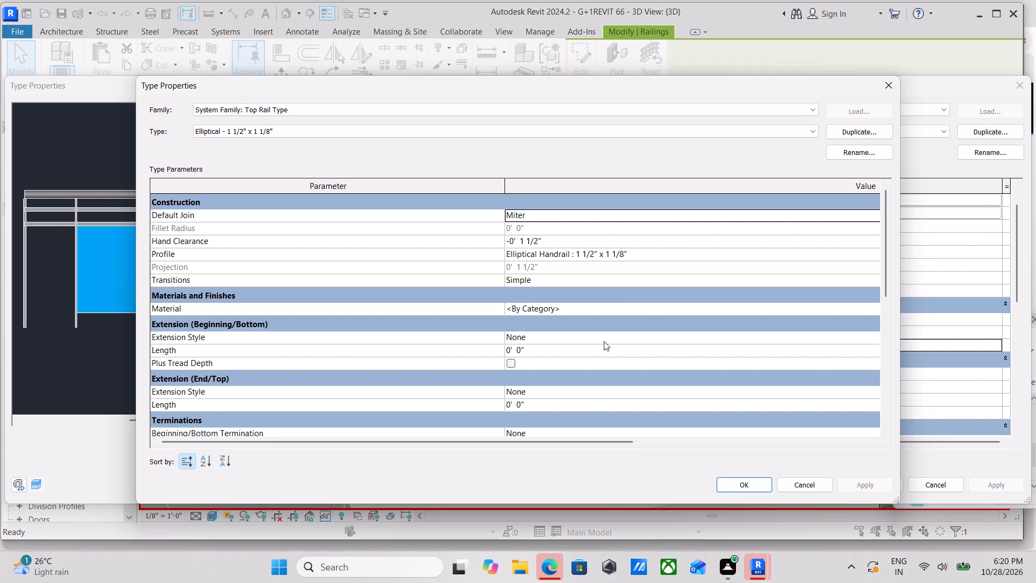
{"action": "left_click", "coordinate": [871, 309]}
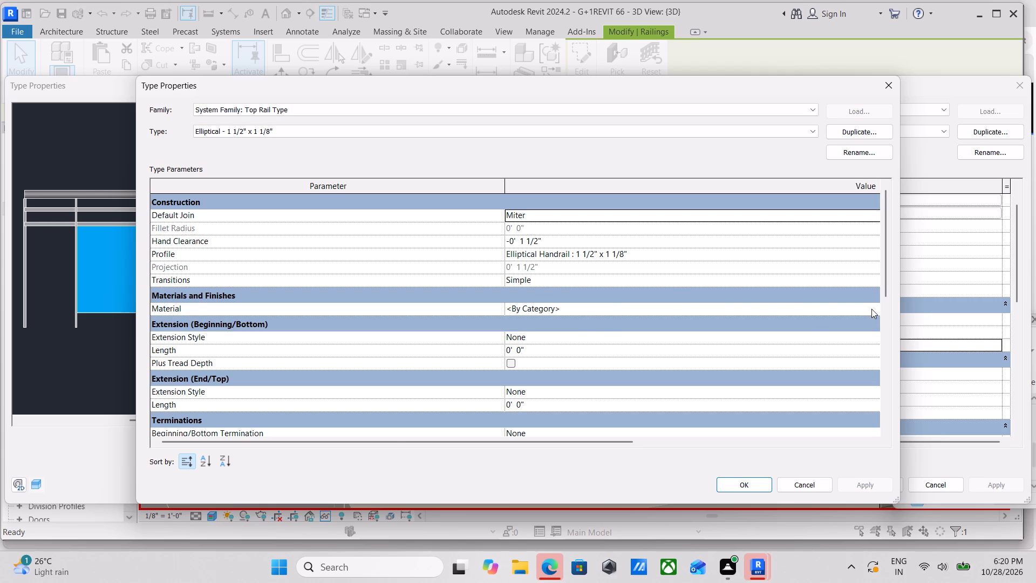
{"action": "left_click", "coordinate": [861, 309]}
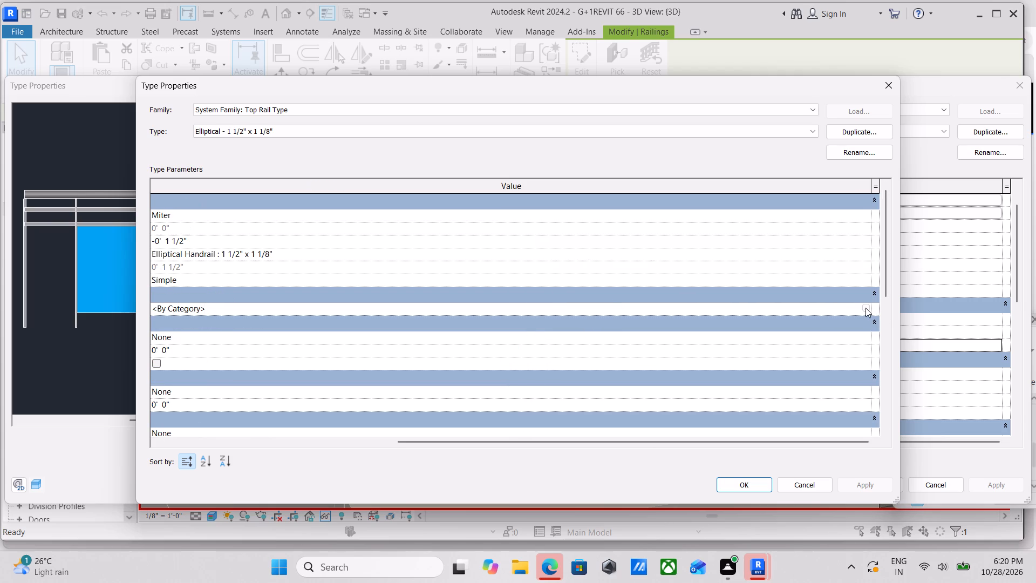
{"action": "left_click", "coordinate": [865, 308]}
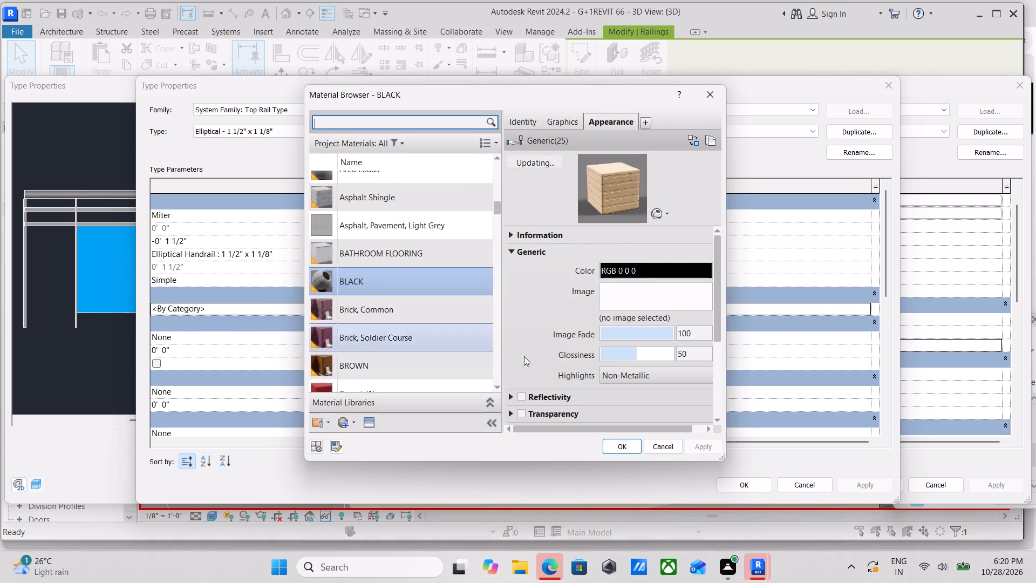
{"action": "left_click", "coordinate": [624, 444]}
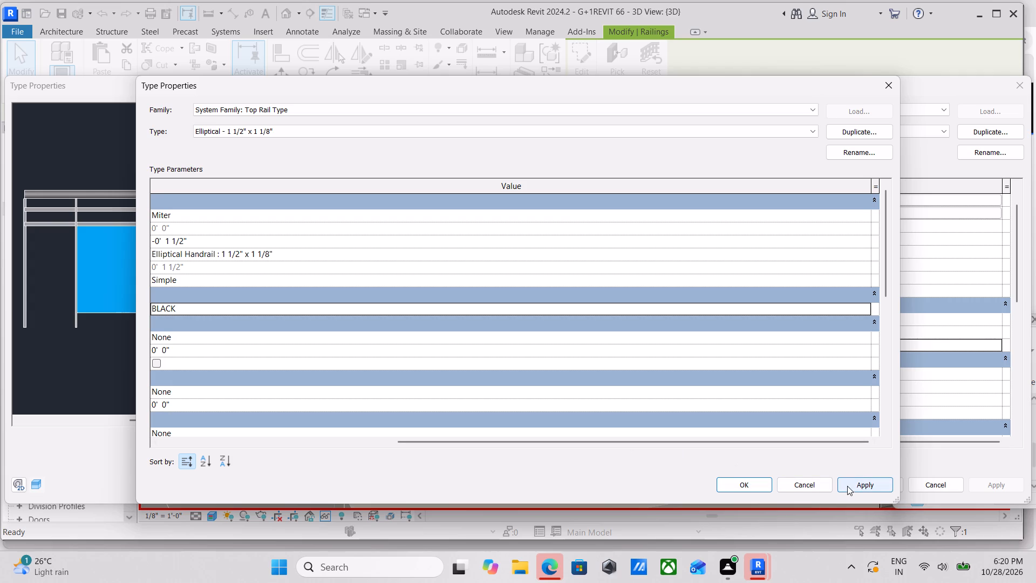
{"action": "left_click", "coordinate": [847, 486]}
{"action": "left_click", "coordinate": [735, 485]}
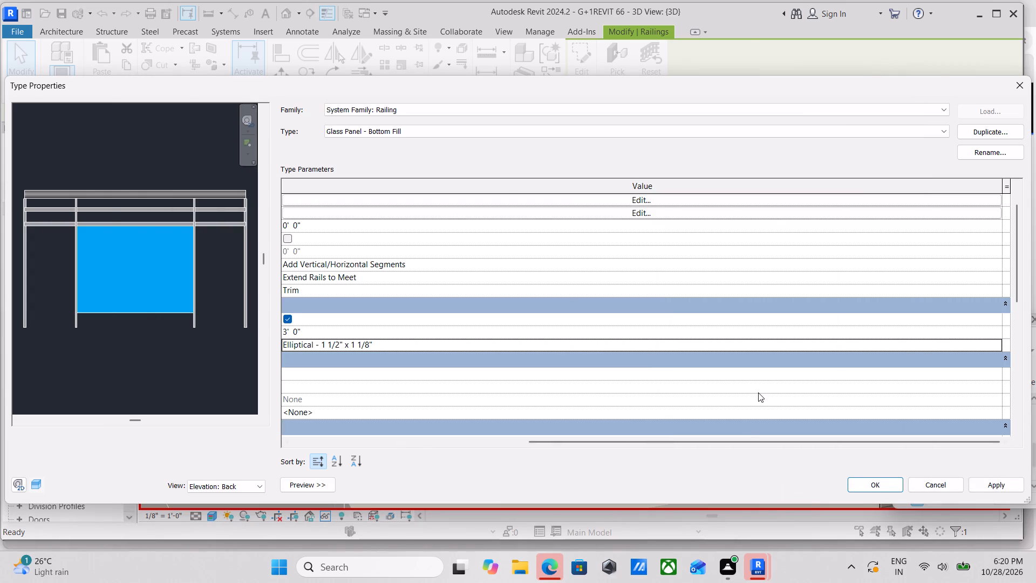
Review the remaining Glass Panel - Bottom Fill type parameters and recheck the material of its elliptical top rail type.
{"action": "scroll", "coordinate": [758, 392], "scroll_direction": "down", "scroll_amount": 4}
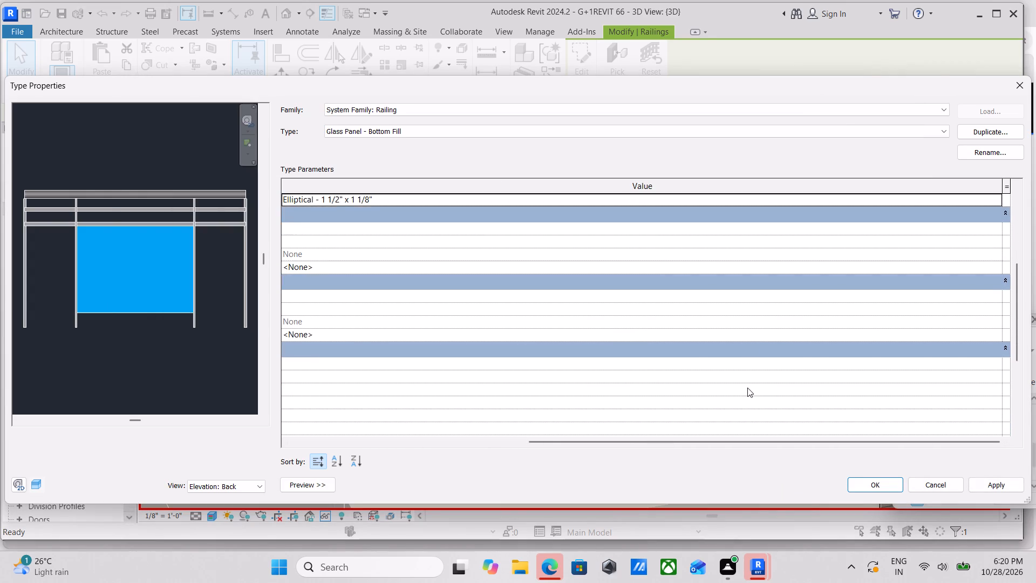
{"action": "scroll", "coordinate": [747, 388], "scroll_direction": "down", "scroll_amount": 1}
{"action": "scroll", "coordinate": [766, 377], "scroll_direction": "up", "scroll_amount": 7}
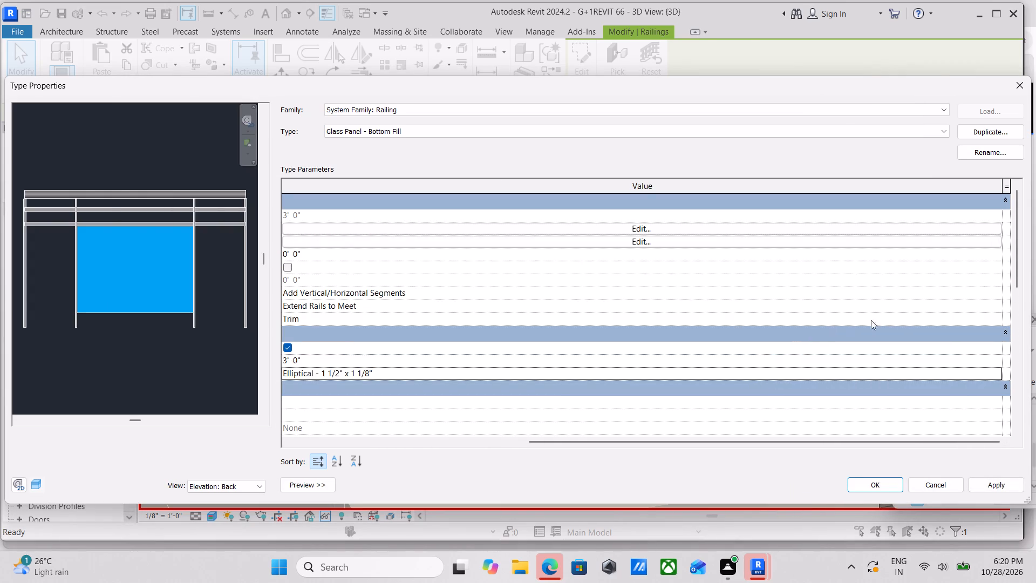
{"action": "left_click", "coordinate": [993, 371]}
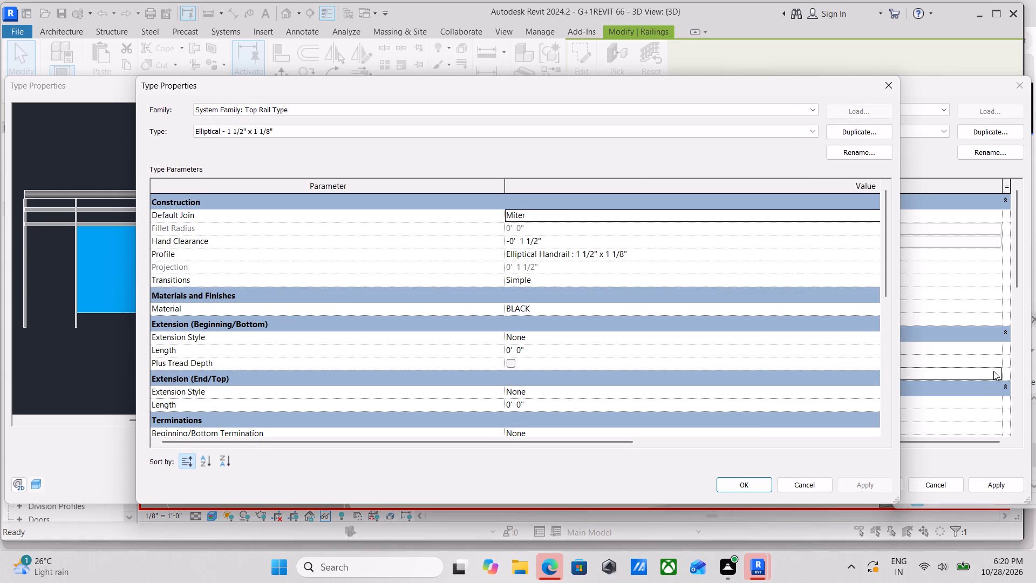
{"action": "left_click", "coordinate": [735, 484]}
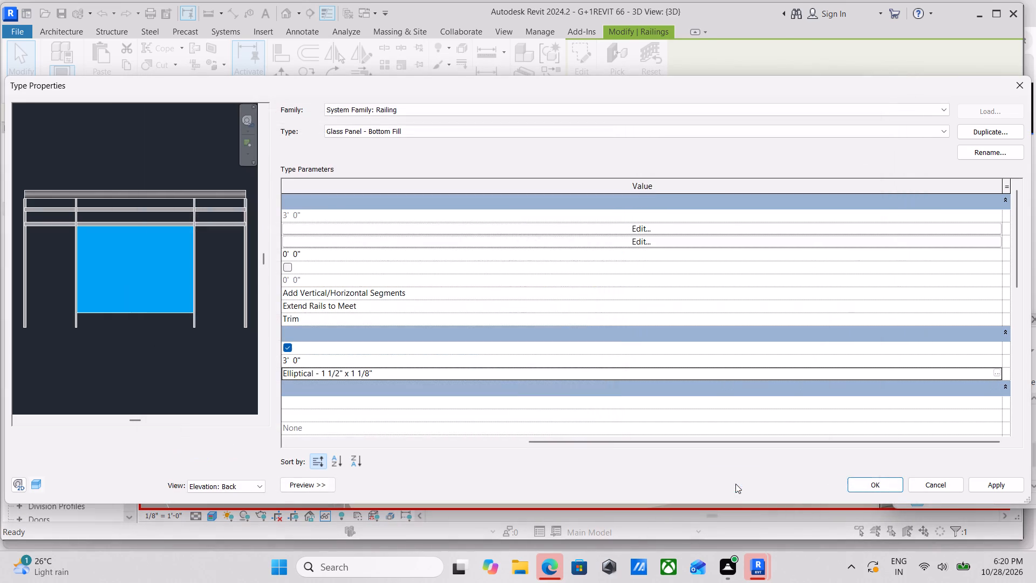
Check the baluster families and posts in the Glass Panel - Bottom Fill baluster placement, and accept the placement as it stands.
{"action": "scroll", "coordinate": [465, 348], "scroll_direction": "up", "scroll_amount": 1}
{"action": "scroll", "coordinate": [472, 304], "scroll_direction": "up", "scroll_amount": 2}
{"action": "left_click", "coordinate": [620, 243]}
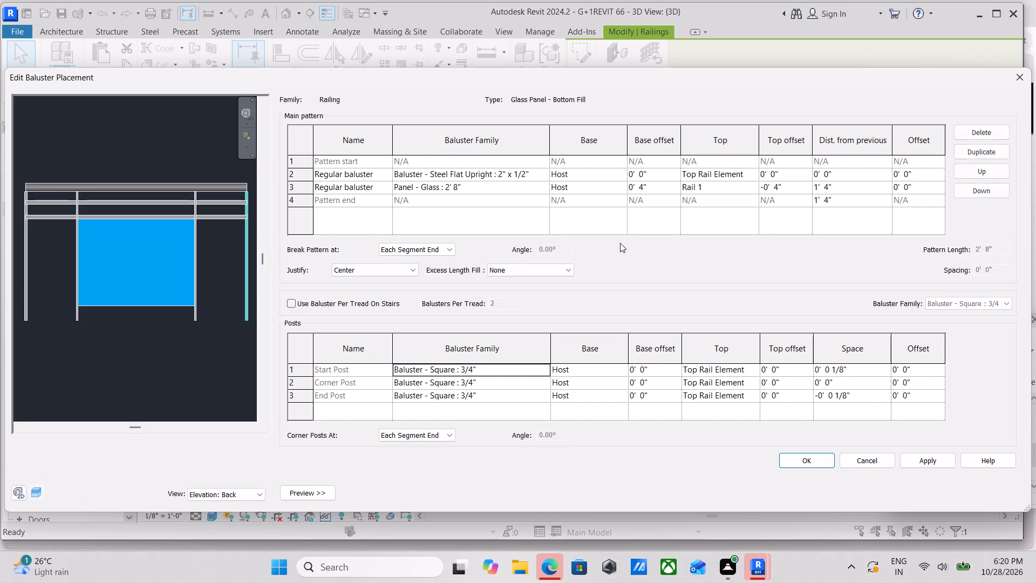
{"action": "left_click", "coordinate": [918, 455]}
{"action": "left_click", "coordinate": [803, 457]}
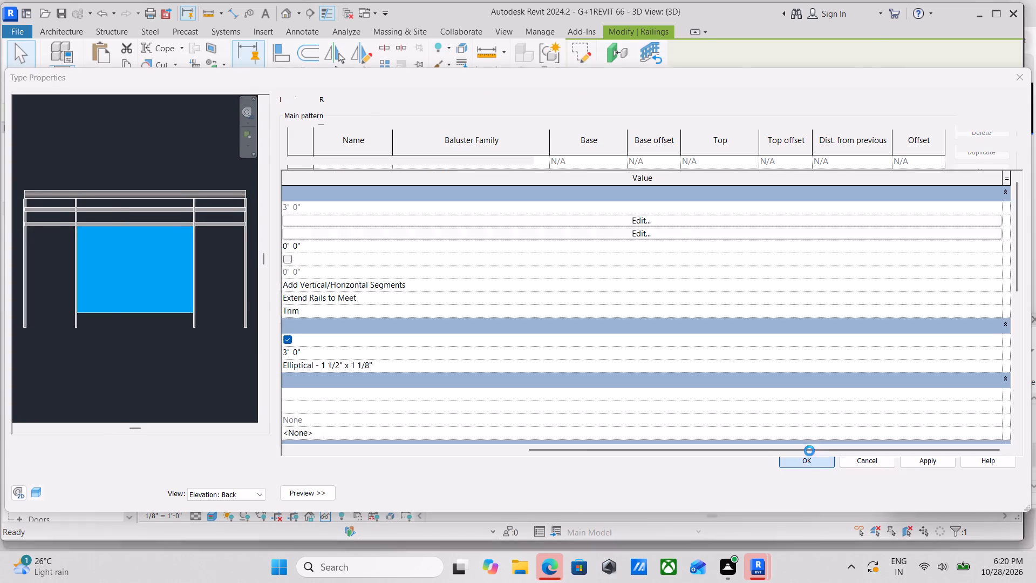
Examine the railing type's rail connection and angled join options, and check its baluster placement again without changing anything.
{"action": "scroll", "coordinate": [700, 306], "scroll_direction": "down", "scroll_amount": 6}
{"action": "scroll", "coordinate": [686, 333], "scroll_direction": "up", "scroll_amount": 6}
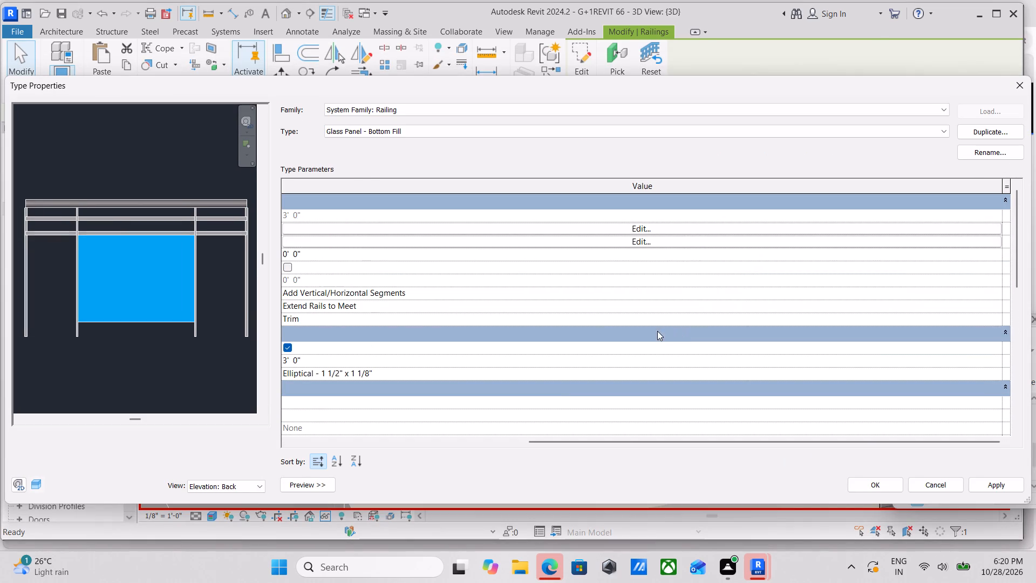
{"action": "left_click", "coordinate": [575, 326]}
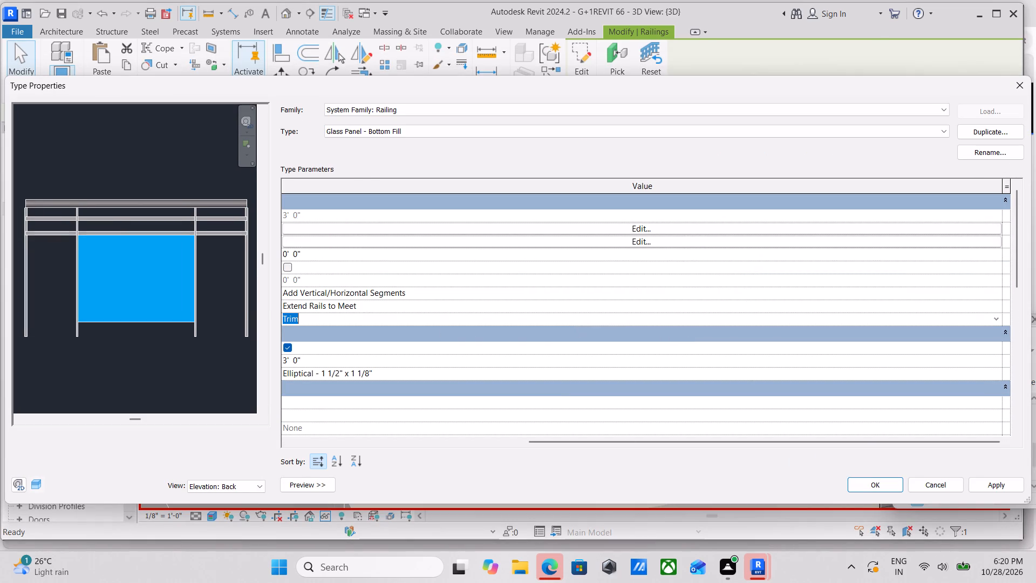
{"action": "left_click", "coordinate": [996, 318]}
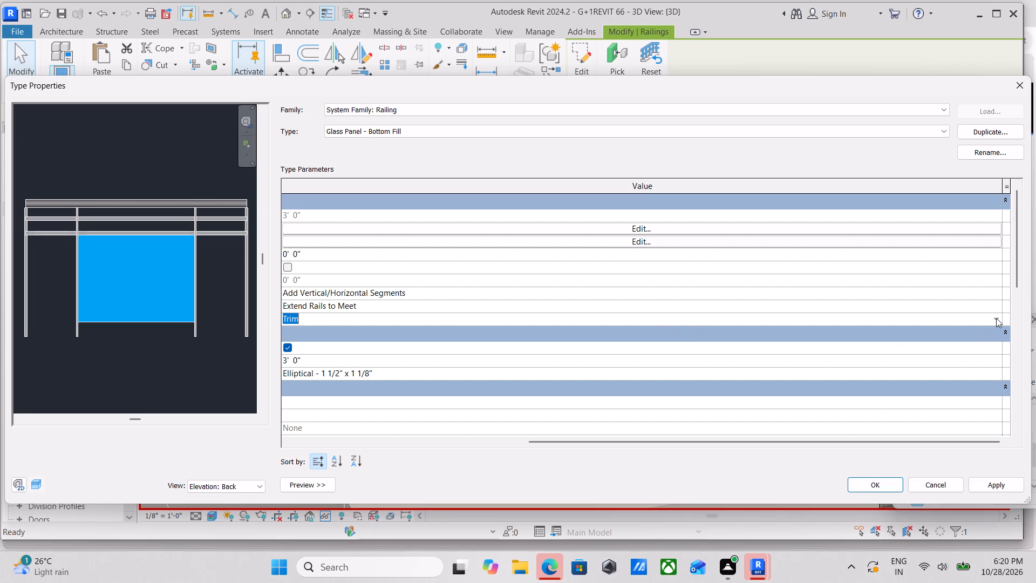
{"action": "left_click", "coordinate": [996, 318]}
{"action": "left_click", "coordinate": [1001, 294]}
{"action": "left_click", "coordinate": [1001, 294]}
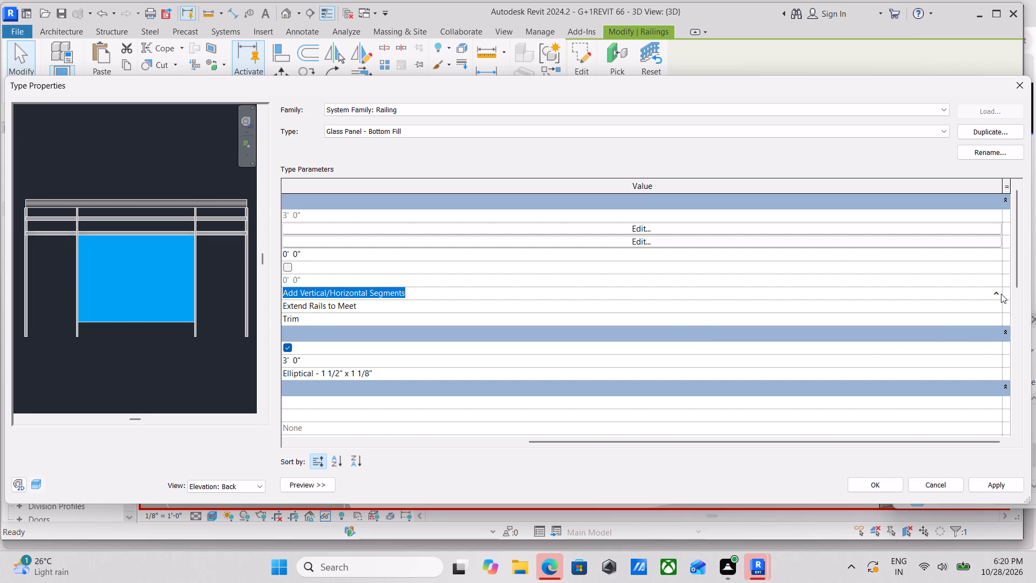
{"action": "scroll", "coordinate": [610, 256], "scroll_direction": "up", "scroll_amount": 2}
{"action": "left_click", "coordinate": [623, 239]}
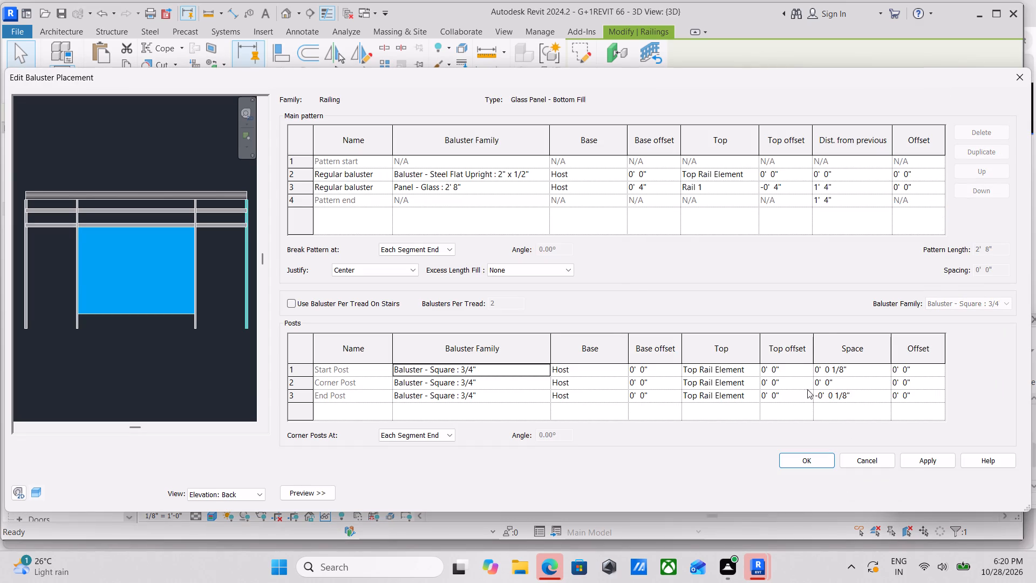
{"action": "left_click", "coordinate": [912, 460]}
{"action": "left_click", "coordinate": [788, 463]}
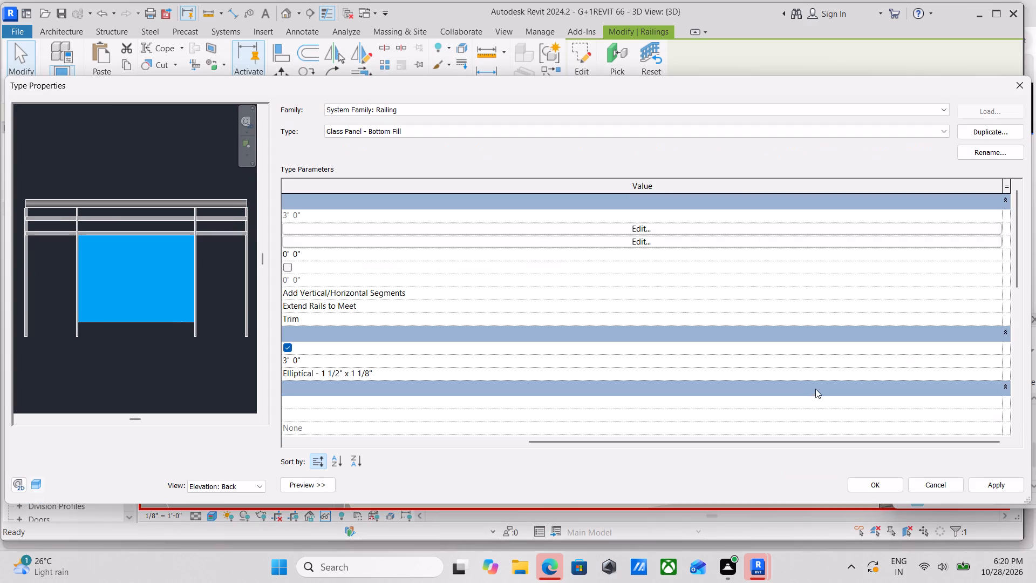
Assign the Circular - 1 1/2" type to the railing's Handrail 2 and set that handrail type's material to BLACK.
{"action": "scroll", "coordinate": [775, 394], "scroll_direction": "down", "scroll_amount": 8}
{"action": "scroll", "coordinate": [616, 350], "scroll_direction": "down", "scroll_amount": 3}
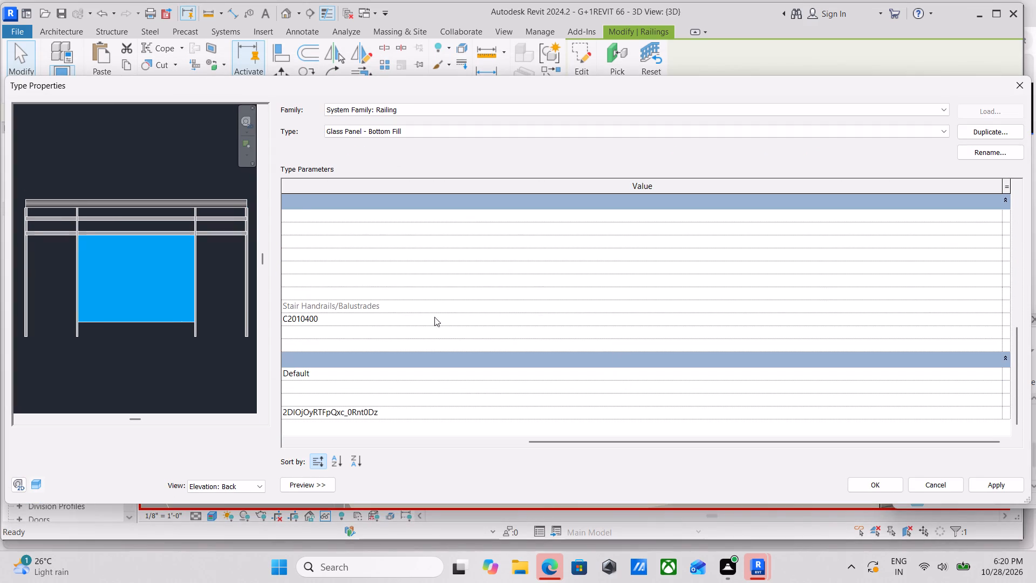
{"action": "scroll", "coordinate": [391, 316], "scroll_direction": "up", "scroll_amount": 3}
{"action": "left_click", "coordinate": [419, 293]}
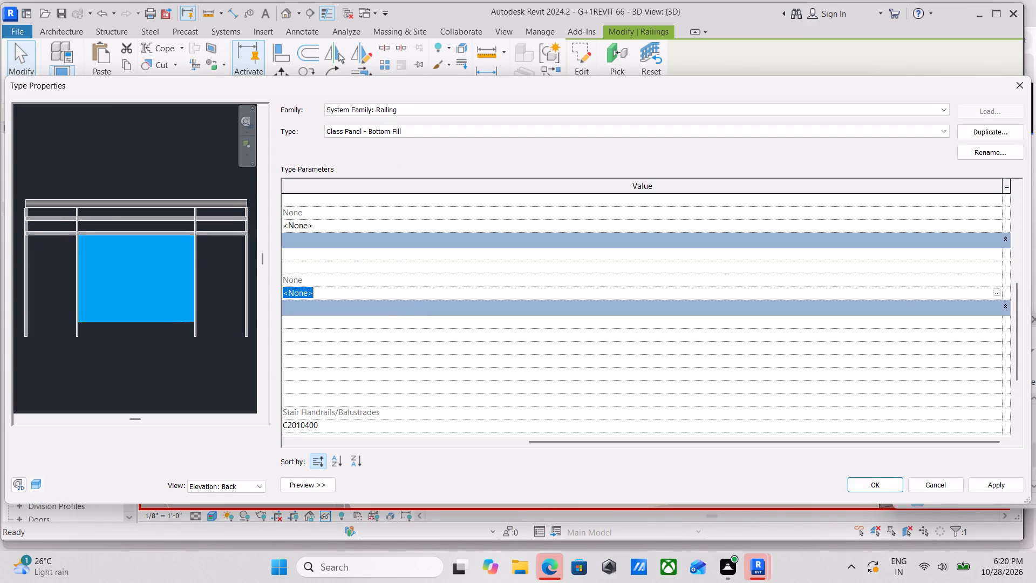
{"action": "left_click", "coordinate": [994, 292]}
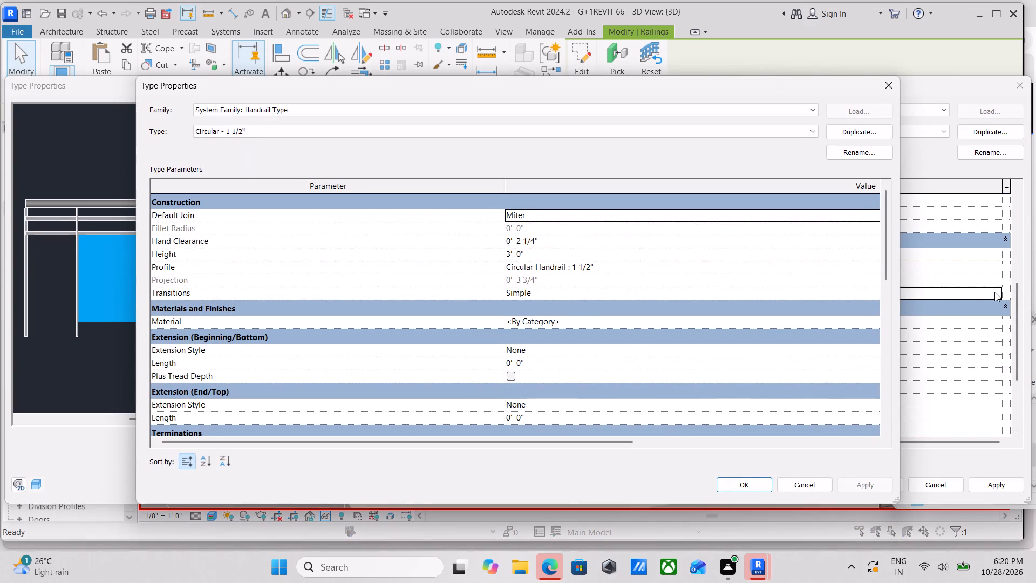
{"action": "left_click", "coordinate": [798, 322]}
{"action": "left_click", "coordinate": [864, 318]}
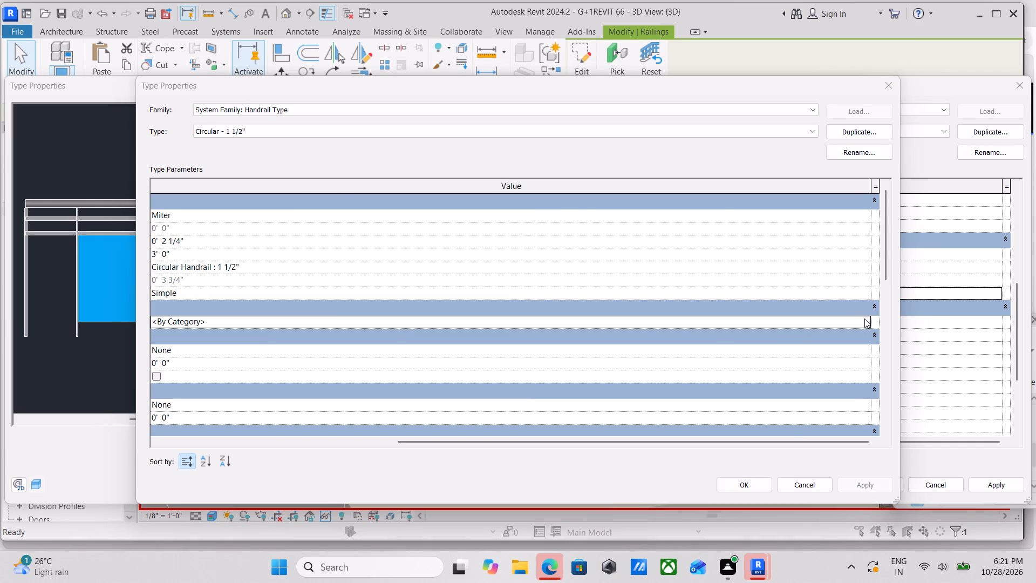
{"action": "left_click", "coordinate": [618, 450]}
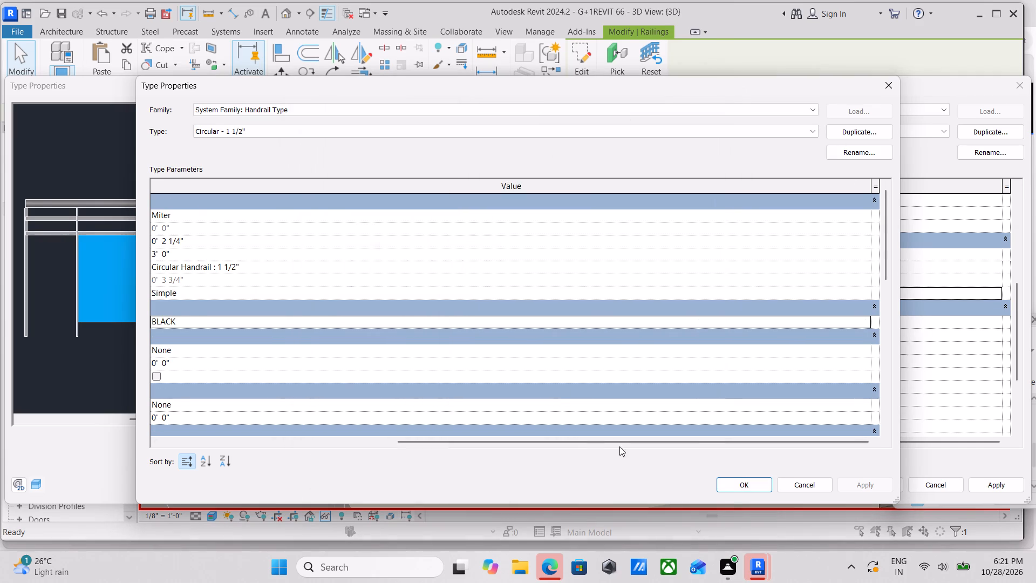
{"action": "left_click", "coordinate": [856, 486]}
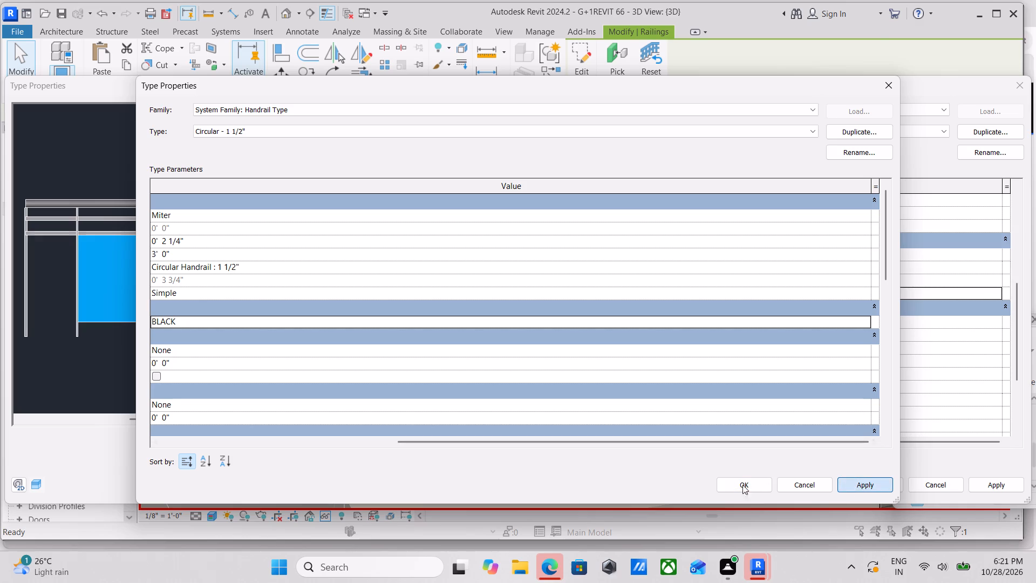
{"action": "left_click", "coordinate": [730, 483]}
Recheck the elliptical top rail type's material and look over the railing's construction, top rail and handrail parameters.
{"action": "scroll", "coordinate": [735, 334], "scroll_direction": "up", "scroll_amount": 3}
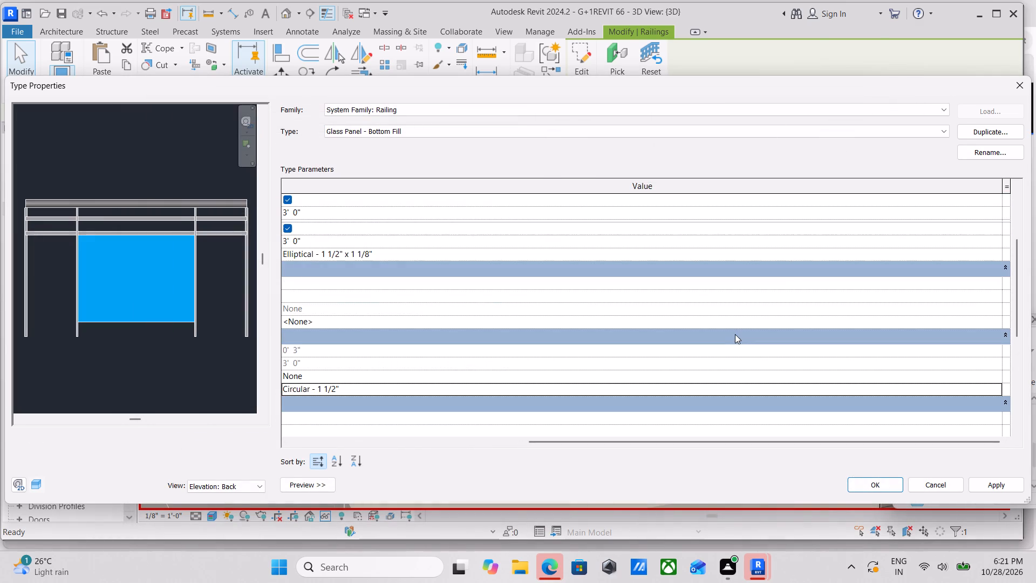
{"action": "left_click", "coordinate": [920, 250]}
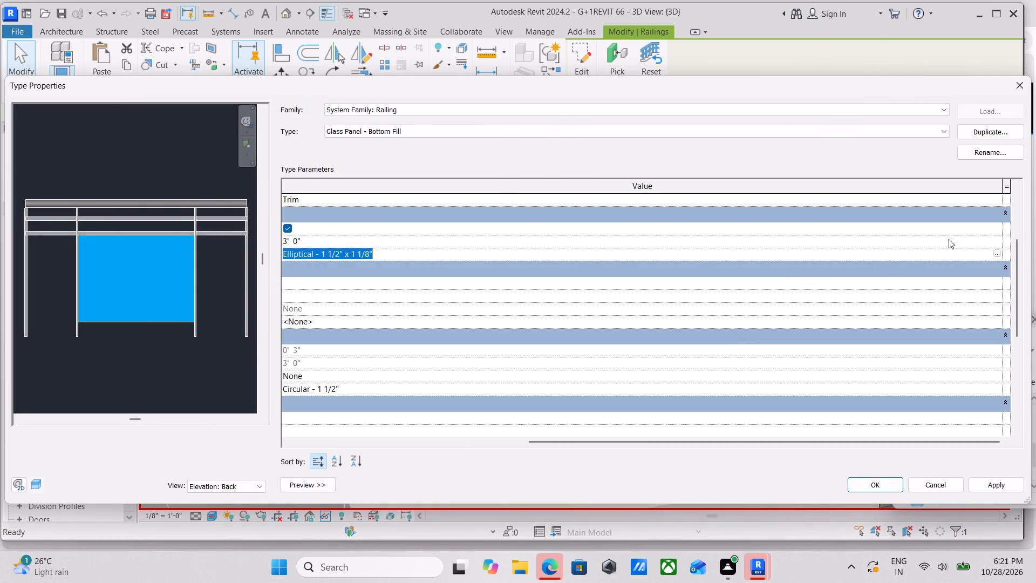
{"action": "left_click", "coordinate": [998, 253]}
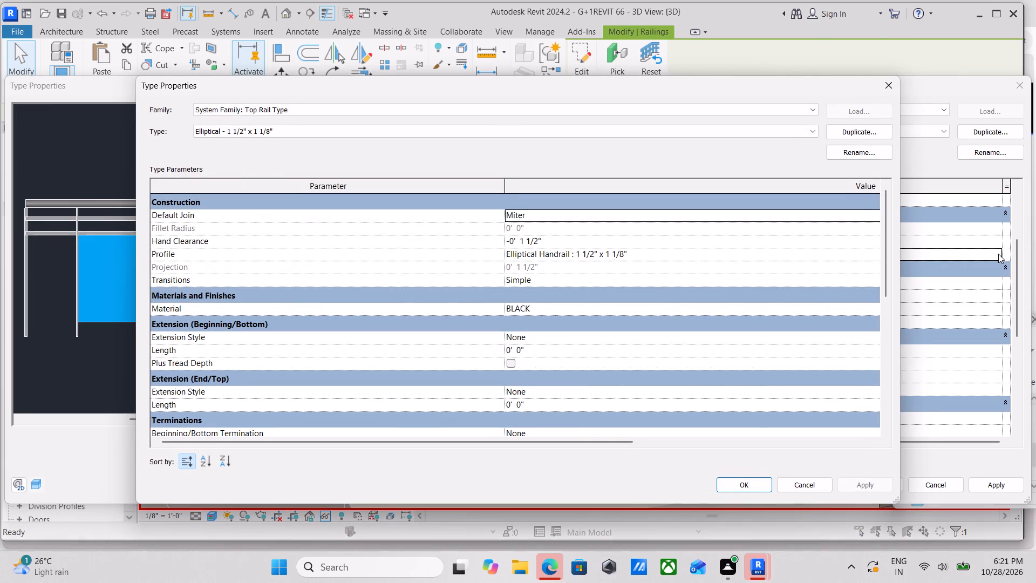
{"action": "left_click", "coordinate": [731, 483]}
{"action": "scroll", "coordinate": [570, 324], "scroll_direction": "up", "scroll_amount": 2}
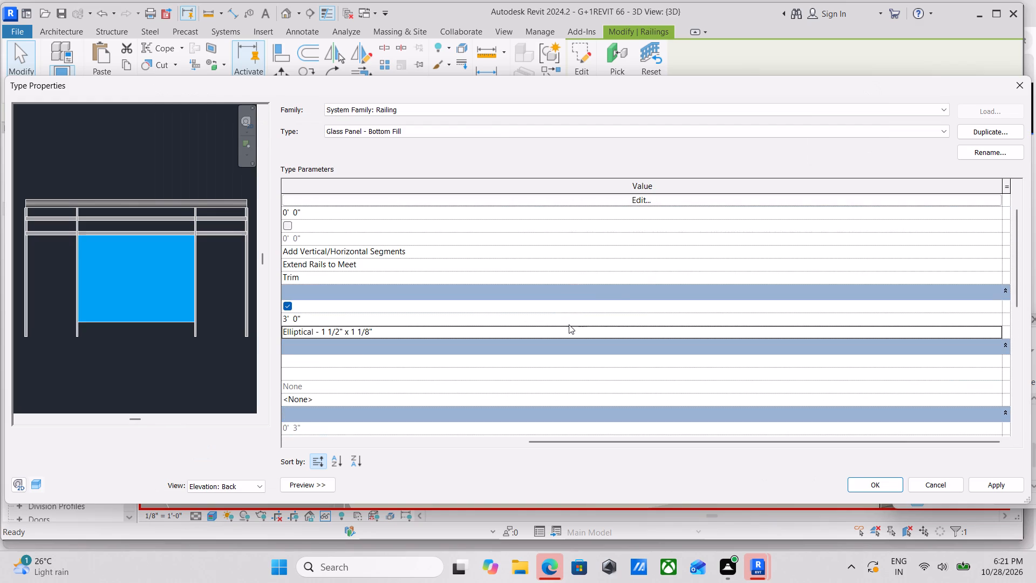
{"action": "scroll", "coordinate": [569, 311], "scroll_direction": "up", "scroll_amount": 3}
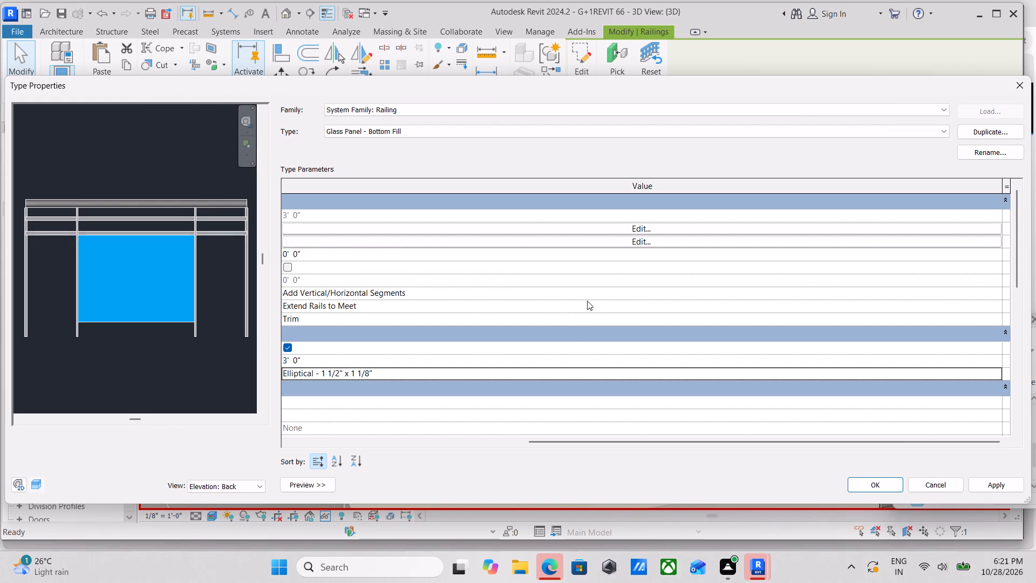
Check the railing type's angled joins options without changing them, and apply the Glass Panel - Bottom Fill type's pending changes.
{"action": "left_click", "coordinate": [592, 293]}
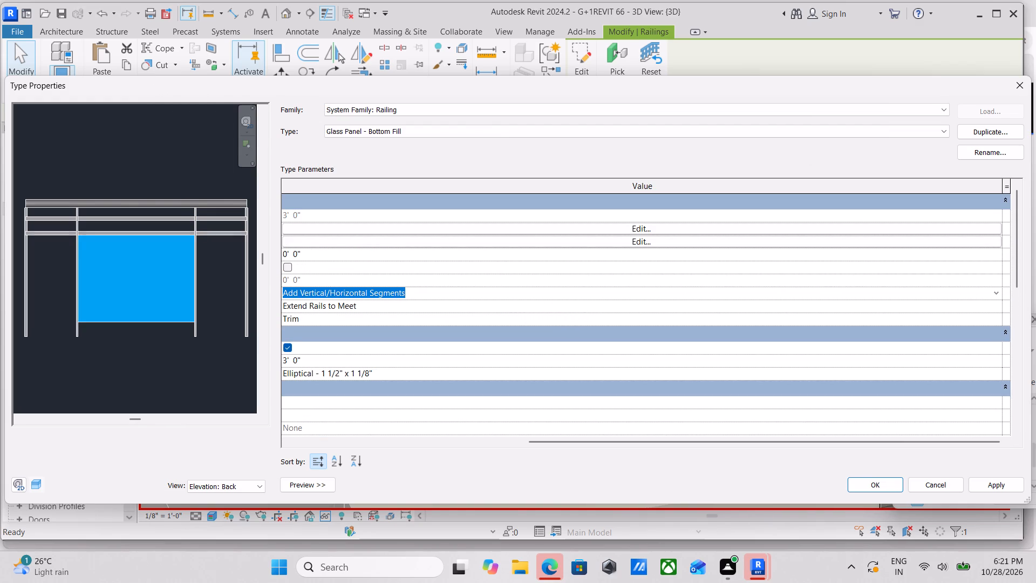
{"action": "left_click", "coordinate": [997, 293]}
{"action": "left_click", "coordinate": [997, 293]}
{"action": "scroll", "coordinate": [401, 293], "scroll_direction": "up", "scroll_amount": 3}
{"action": "left_click", "coordinate": [987, 485]}
{"action": "left_click", "coordinate": [855, 483]}
Examine the top rail, rails and posts of the front roof railing from both ends.
{"action": "scroll", "coordinate": [673, 345], "scroll_direction": "down", "scroll_amount": 2}
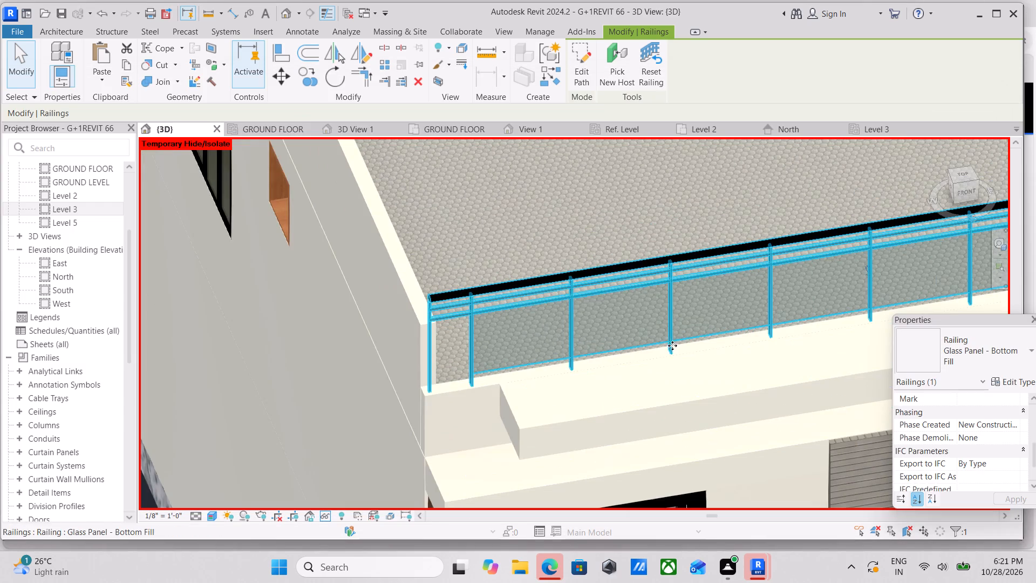
{"action": "key", "text": "Escape"}
{"action": "scroll", "coordinate": [685, 343], "scroll_direction": "down", "scroll_amount": 2}
{"action": "middle_click", "coordinate": [692, 343]}
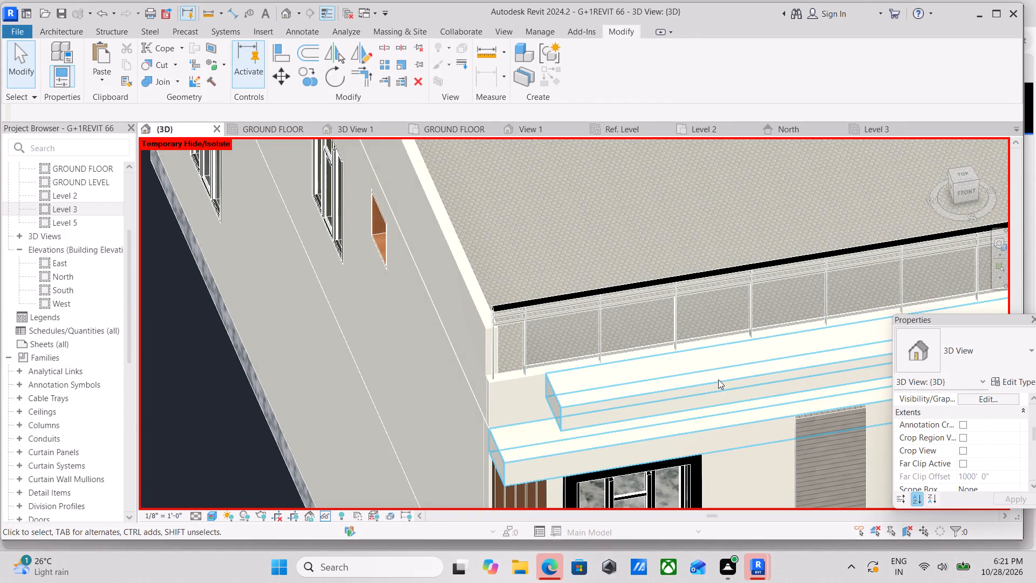
{"action": "middle_click_drag", "start_coordinate": [720, 384], "coordinate": [746, 491], "text": "shift"}
{"action": "middle_click_drag", "start_coordinate": [686, 346], "coordinate": [747, 469]}
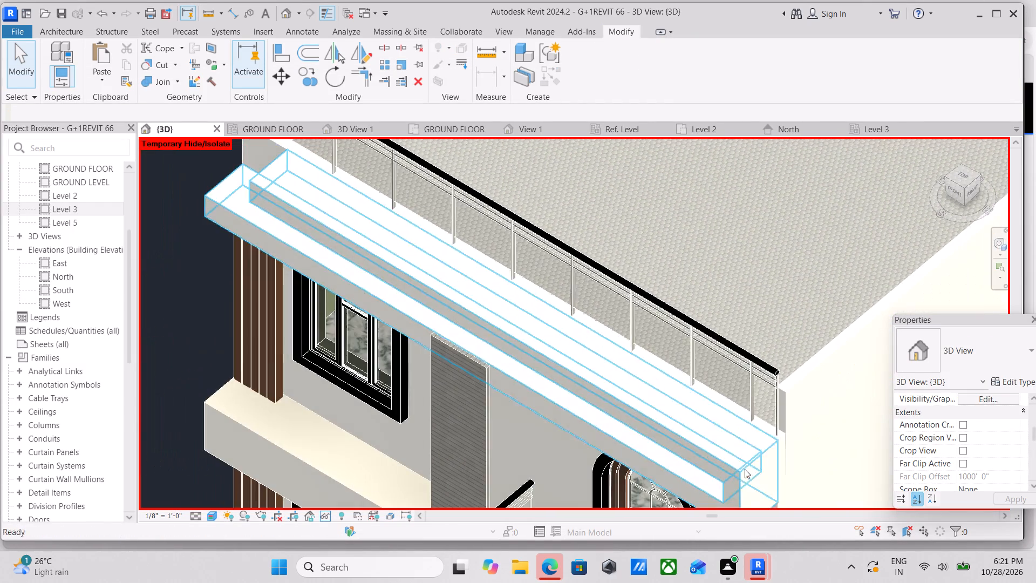
{"action": "scroll", "coordinate": [510, 273], "scroll_direction": "up", "scroll_amount": 2}
{"action": "middle_click_drag", "start_coordinate": [510, 273], "coordinate": [630, 453]}
{"action": "scroll", "coordinate": [571, 316], "scroll_direction": "up", "scroll_amount": 3}
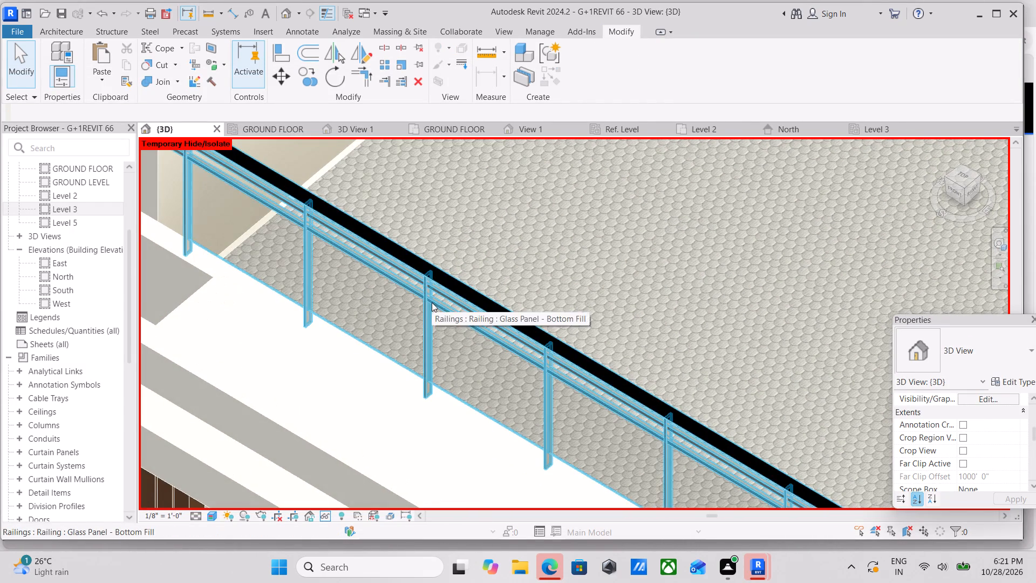
Assign the Circular - 1 1/2" handrail type to the railing's Handrail 1, checking its materials, supports and termination options.
{"action": "left_click", "coordinate": [432, 302]}
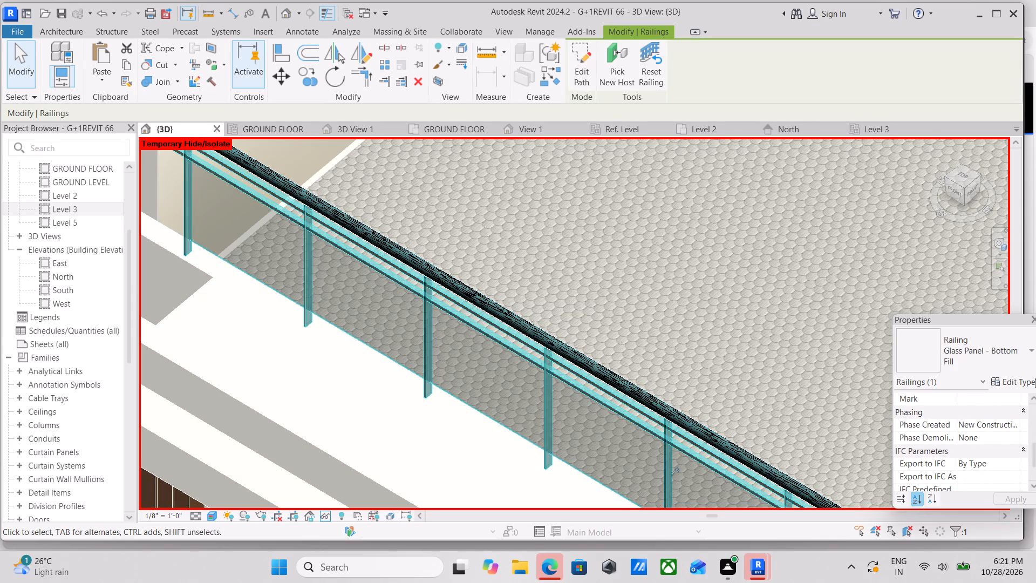
{"action": "left_click", "coordinate": [1005, 376]}
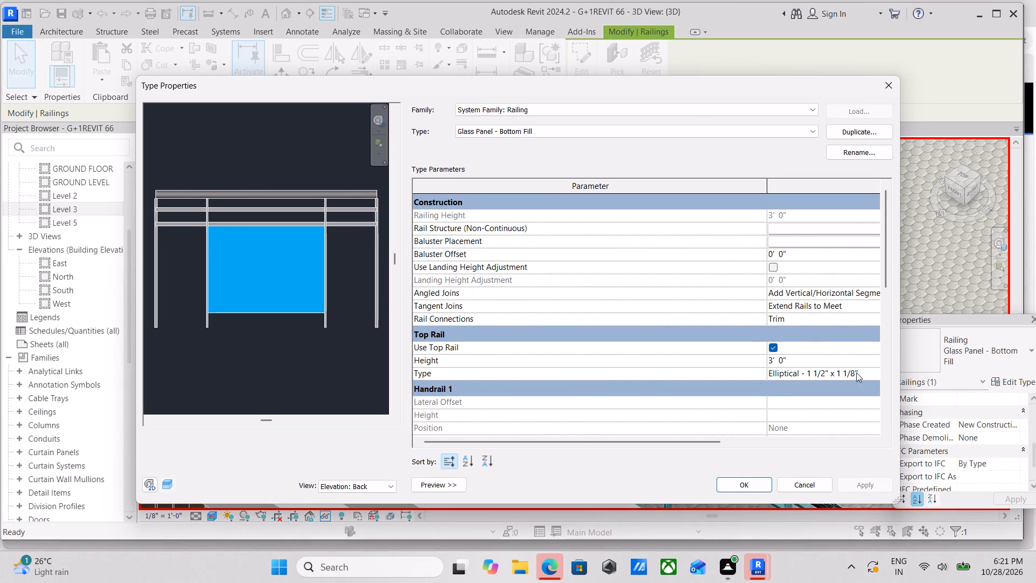
{"action": "scroll", "coordinate": [790, 388], "scroll_direction": "down", "scroll_amount": 2}
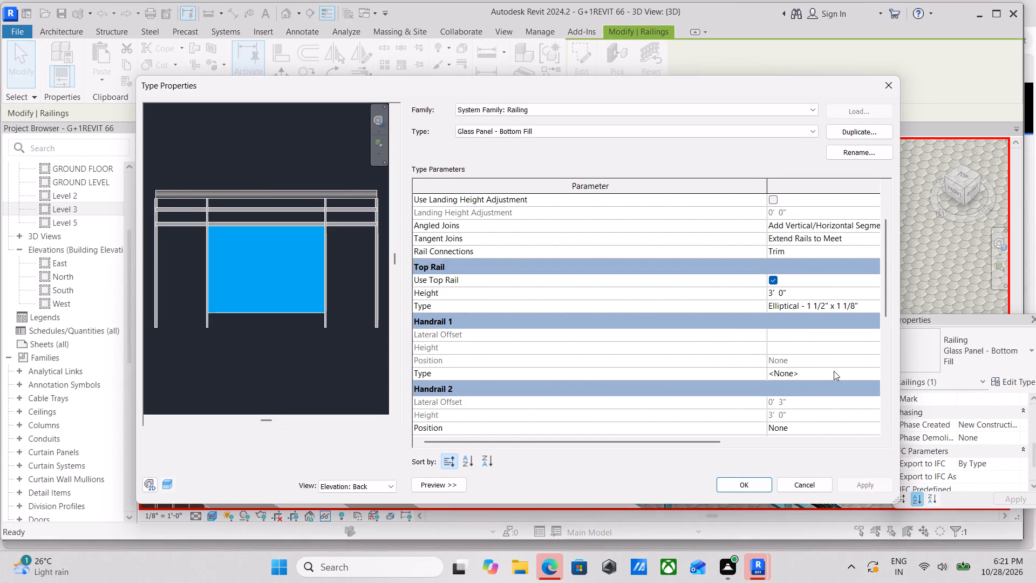
{"action": "left_click", "coordinate": [839, 370]}
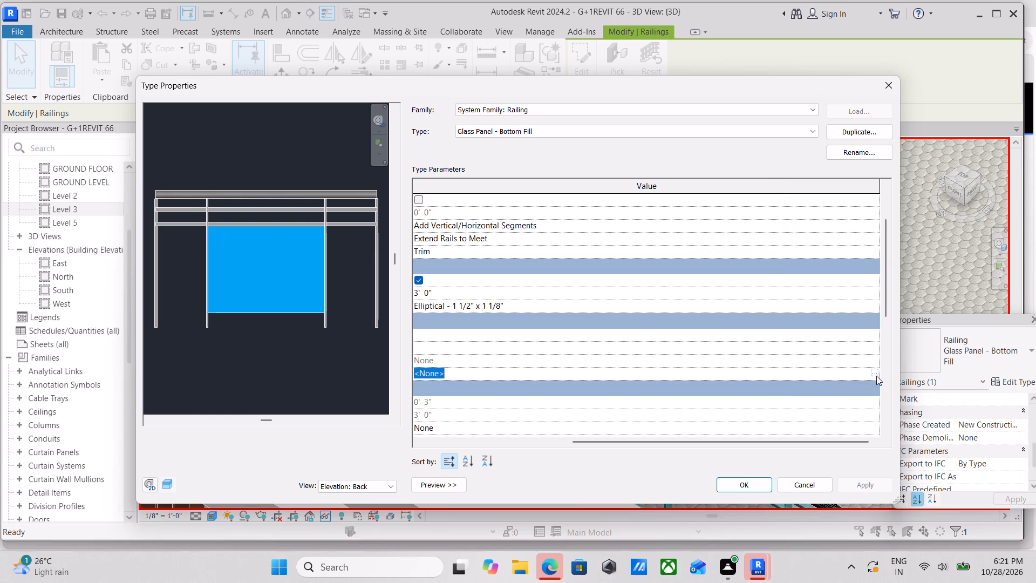
{"action": "left_click", "coordinate": [876, 371]}
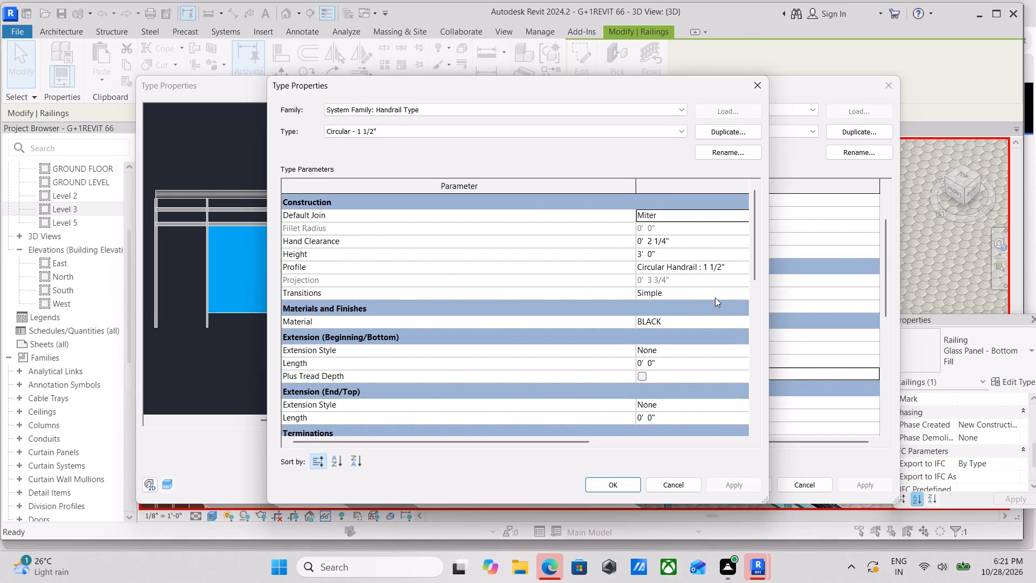
{"action": "scroll", "coordinate": [706, 314], "scroll_direction": "down", "scroll_amount": 1}
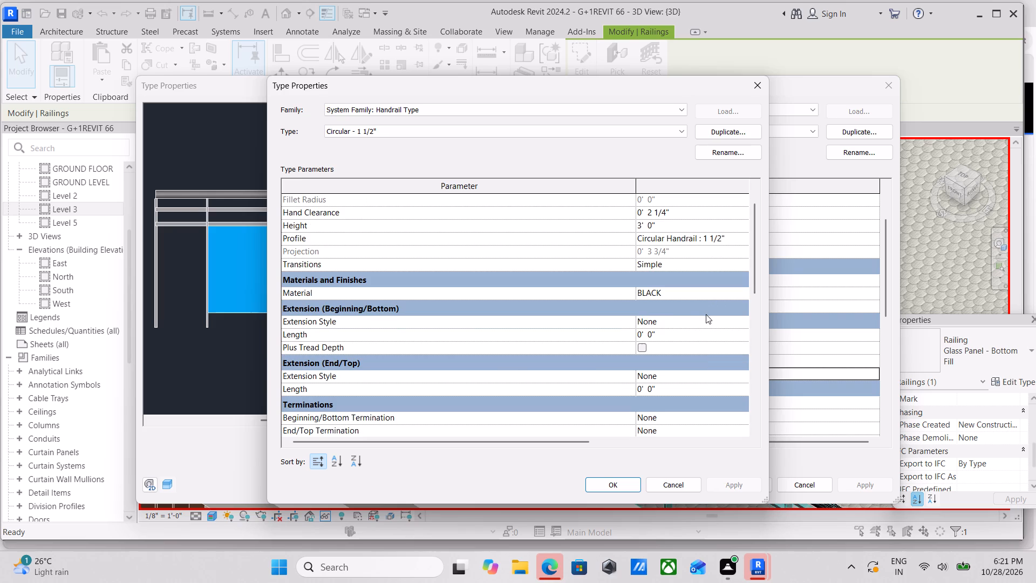
{"action": "scroll", "coordinate": [706, 314], "scroll_direction": "down", "scroll_amount": 1}
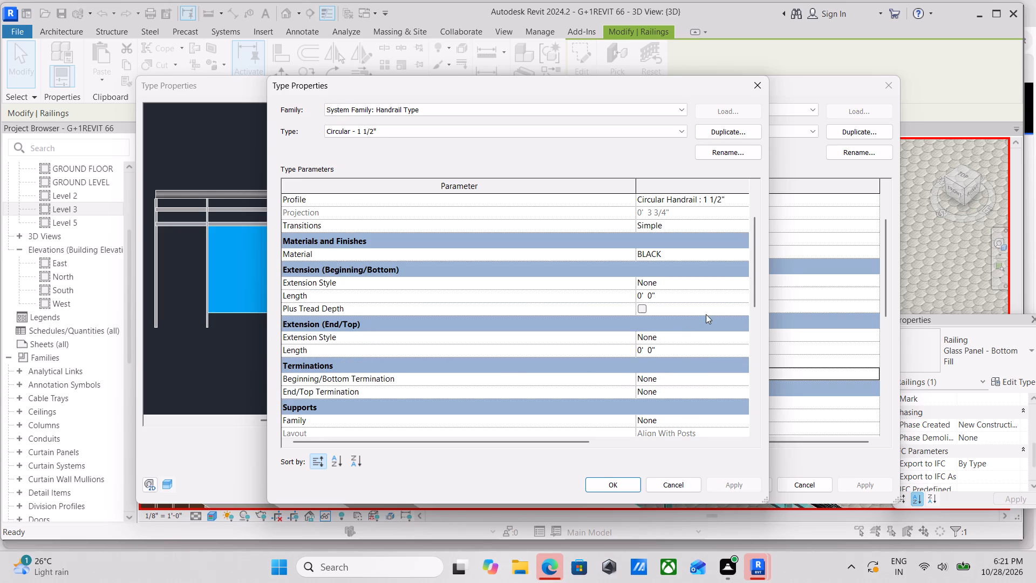
{"action": "scroll", "coordinate": [688, 357], "scroll_direction": "down", "scroll_amount": 3}
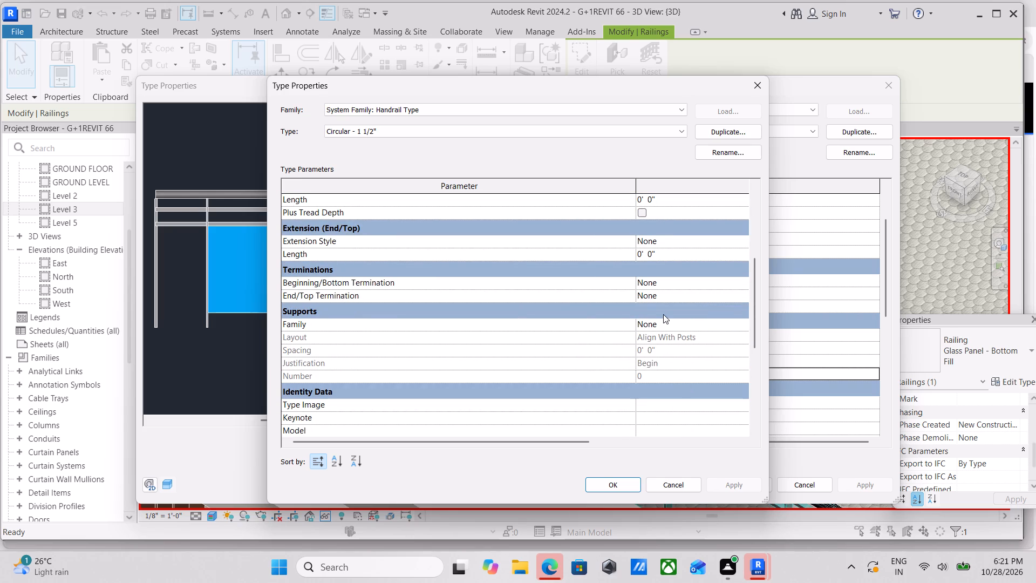
{"action": "scroll", "coordinate": [591, 366], "scroll_direction": "down", "scroll_amount": 3}
{"action": "scroll", "coordinate": [602, 360], "scroll_direction": "up", "scroll_amount": 3}
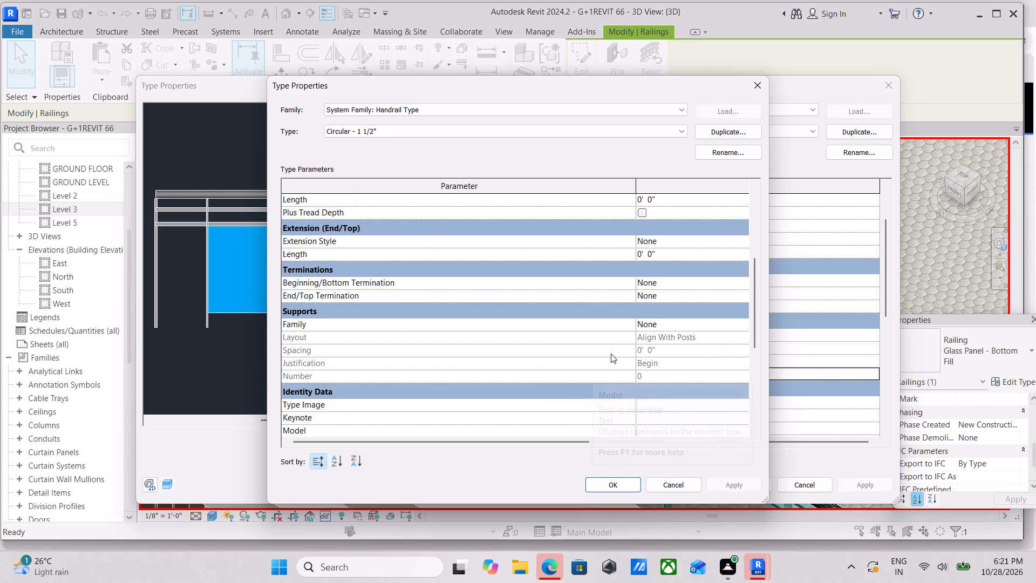
{"action": "left_click", "coordinate": [694, 291]}
{"action": "left_click", "coordinate": [721, 289]}
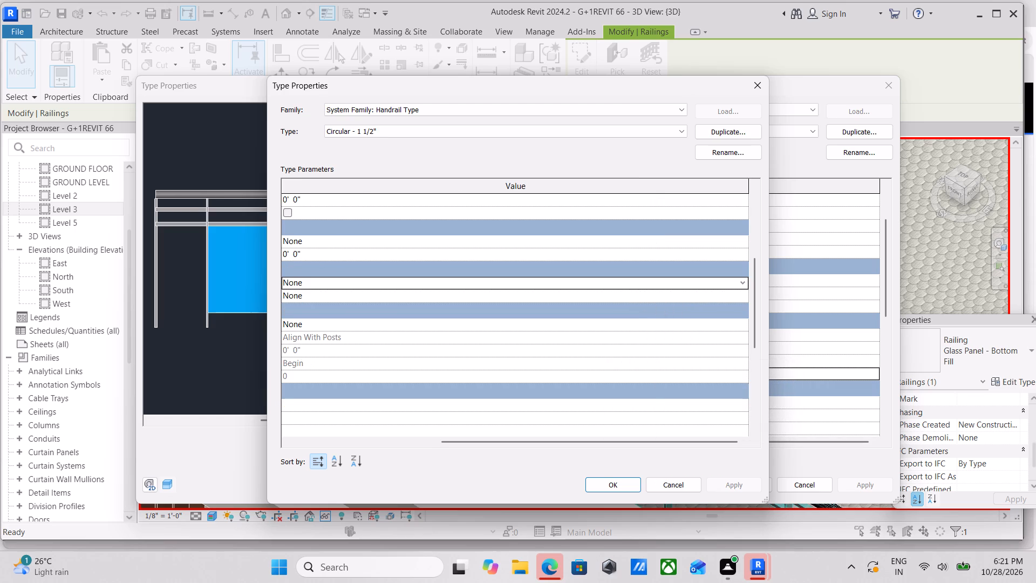
{"action": "left_click", "coordinate": [740, 290]}
{"action": "left_click", "coordinate": [740, 290]}
{"action": "left_click", "coordinate": [740, 290]}
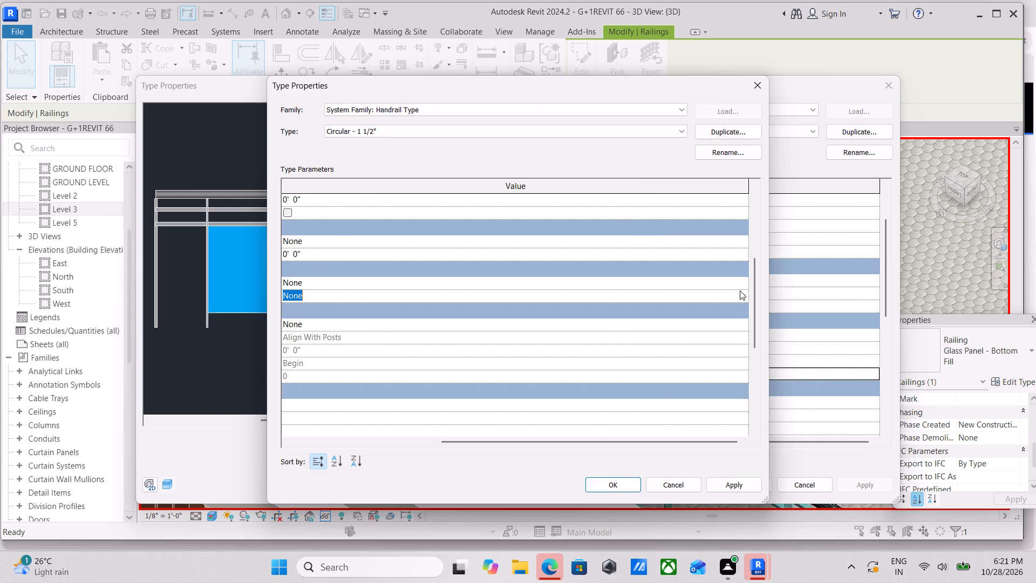
{"action": "left_click", "coordinate": [740, 290]}
{"action": "left_click", "coordinate": [739, 486]}
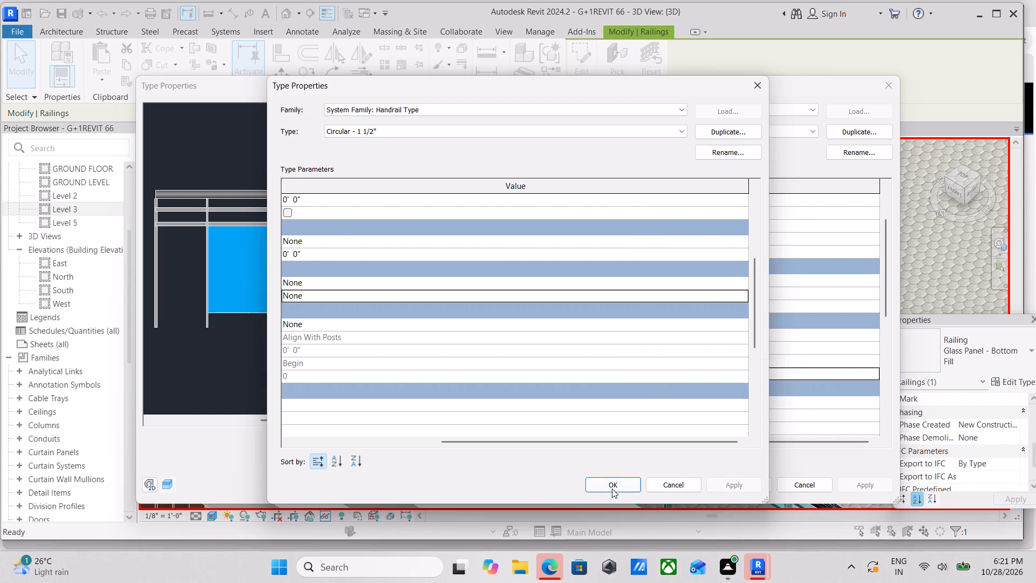
{"action": "left_click", "coordinate": [611, 489]}
Check Handrail 2's position and its handrail type's parameters, and apply the changes to the Glass Panel - Bottom Fill railing type.
{"action": "scroll", "coordinate": [548, 409], "scroll_direction": "down", "scroll_amount": 2}
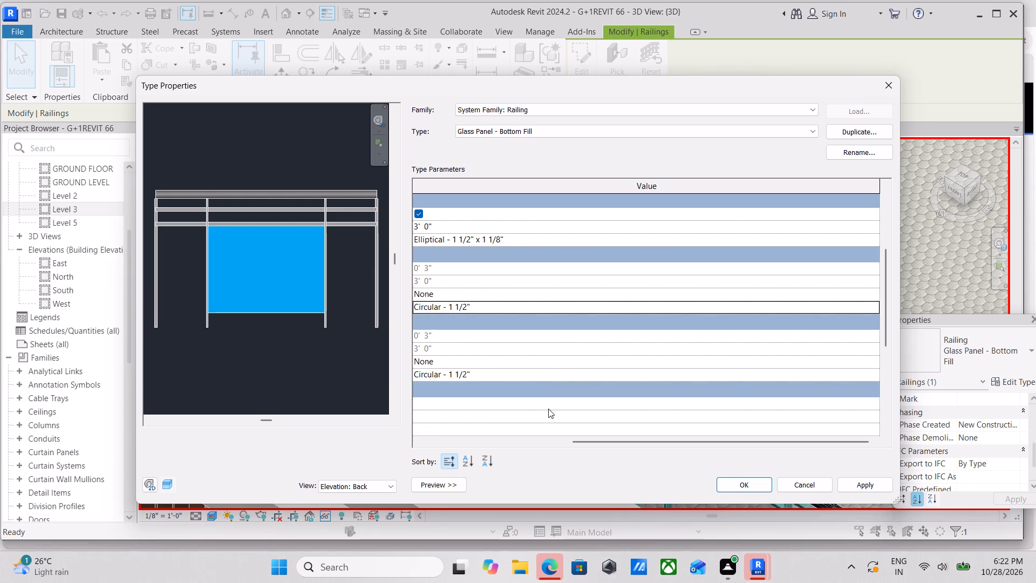
{"action": "left_click", "coordinate": [558, 362]}
{"action": "left_click", "coordinate": [876, 362]}
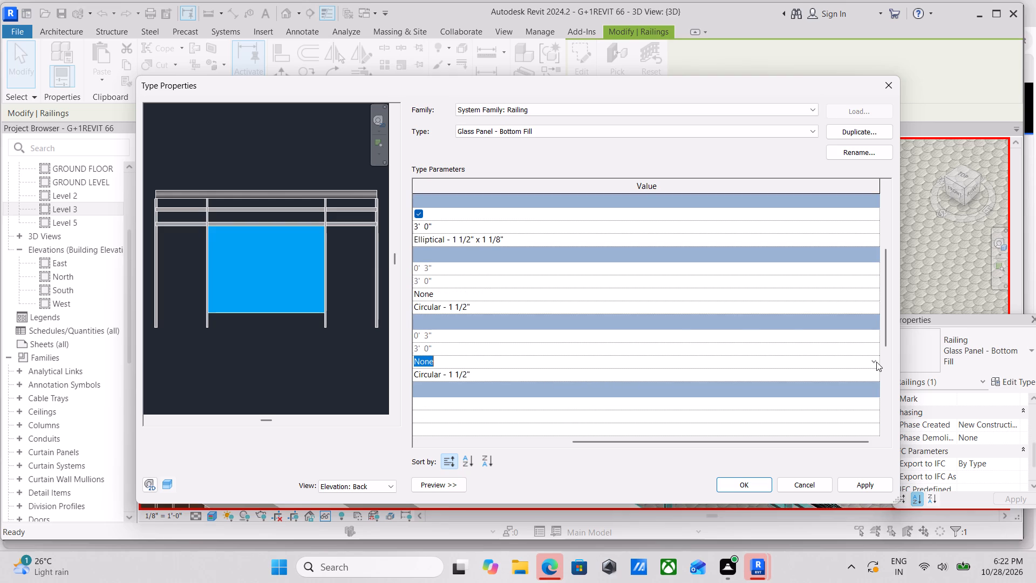
{"action": "left_click", "coordinate": [876, 362]}
{"action": "left_click", "coordinate": [862, 375]}
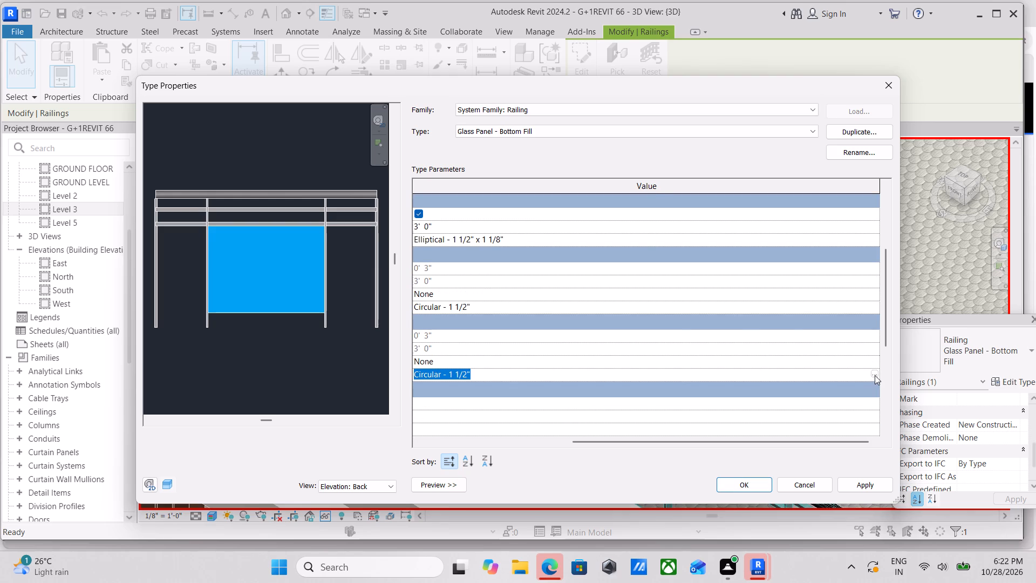
{"action": "left_click", "coordinate": [876, 376]}
{"action": "scroll", "coordinate": [543, 372], "scroll_direction": "down", "scroll_amount": 1}
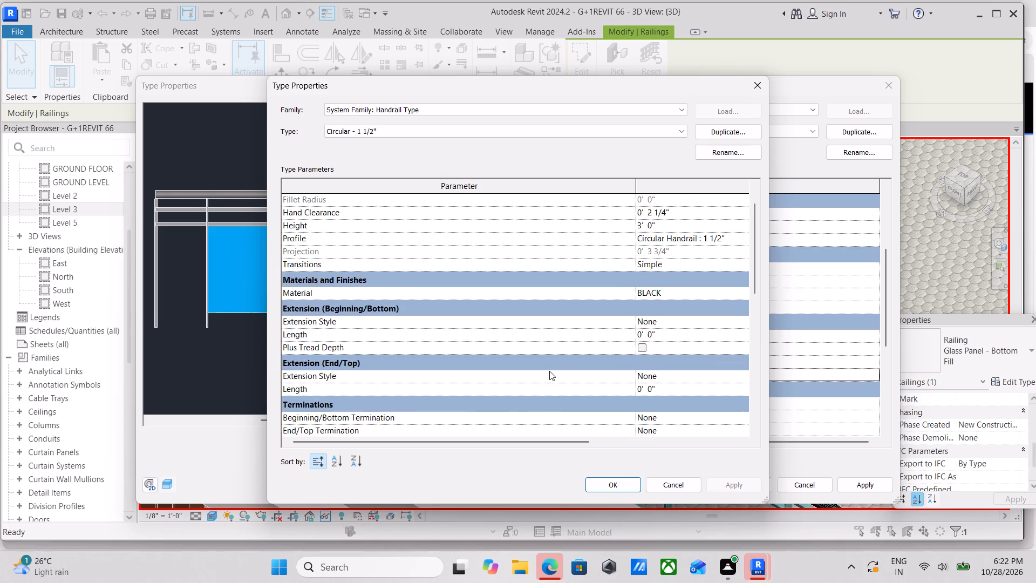
{"action": "scroll", "coordinate": [549, 371], "scroll_direction": "down", "scroll_amount": 2}
{"action": "scroll", "coordinate": [577, 370], "scroll_direction": "up", "scroll_amount": 3}
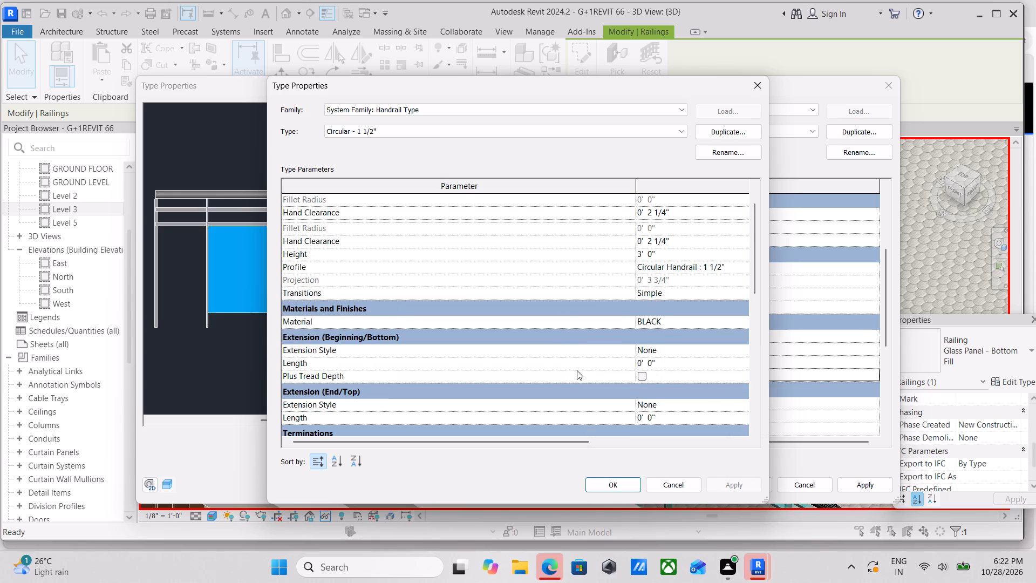
{"action": "left_click", "coordinate": [604, 487]}
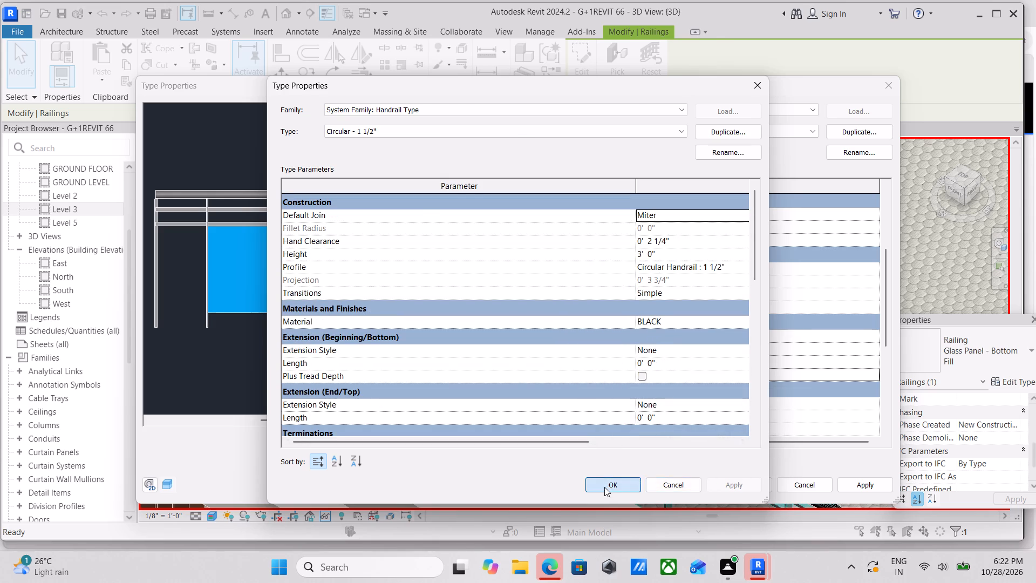
{"action": "scroll", "coordinate": [711, 392], "scroll_direction": "down", "scroll_amount": 2}
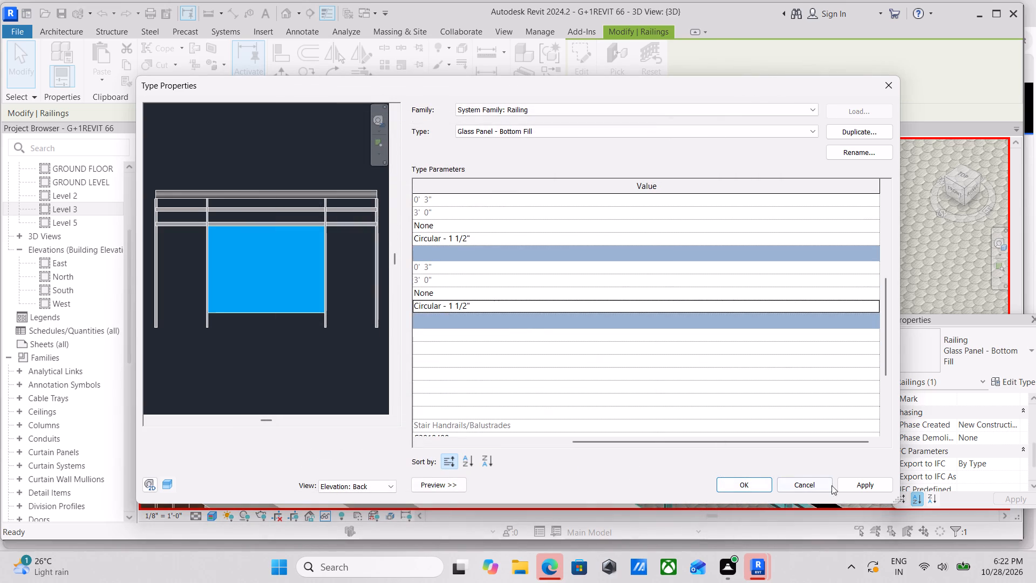
{"action": "left_click", "coordinate": [864, 484]}
{"action": "left_click", "coordinate": [743, 480]}
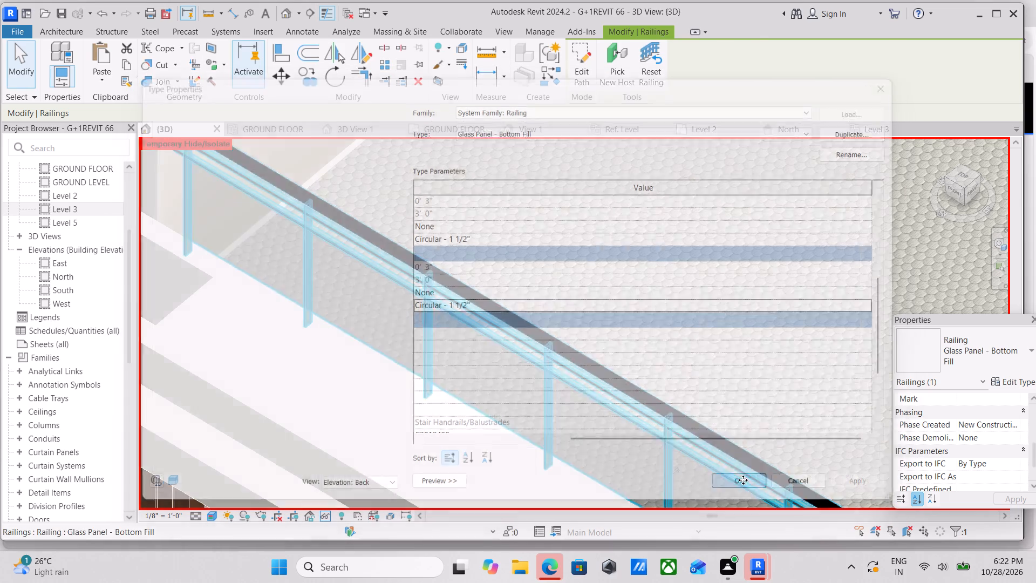
{"action": "key", "text": "Escape"}
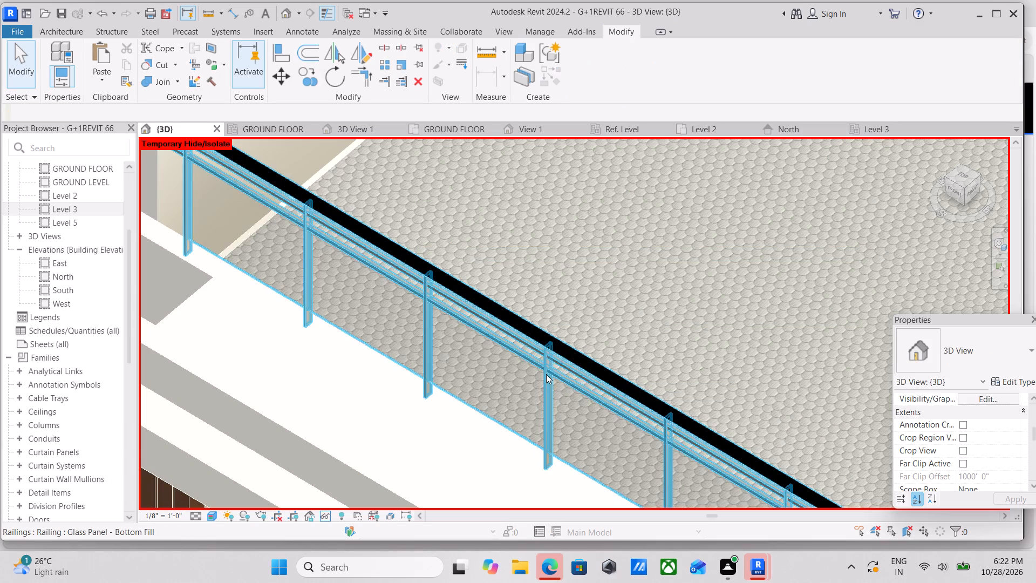
Examine the front roof railing's rails and posts from above, from the front and close up at its corner.
{"action": "left_click", "coordinate": [548, 370]}
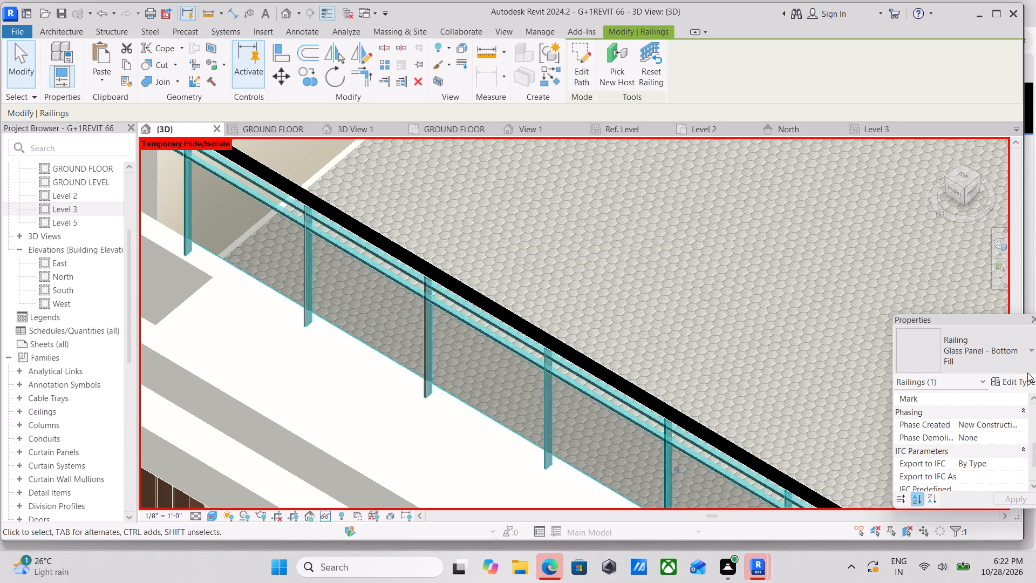
{"action": "scroll", "coordinate": [454, 370], "scroll_direction": "down", "scroll_amount": 2}
{"action": "key", "text": "Escape"}
{"action": "middle_click_drag", "start_coordinate": [464, 367], "coordinate": [520, 280]}
{"action": "scroll", "coordinate": [545, 317], "scroll_direction": "down", "scroll_amount": 3}
{"action": "scroll", "coordinate": [581, 371], "scroll_direction": "down", "scroll_amount": 2}
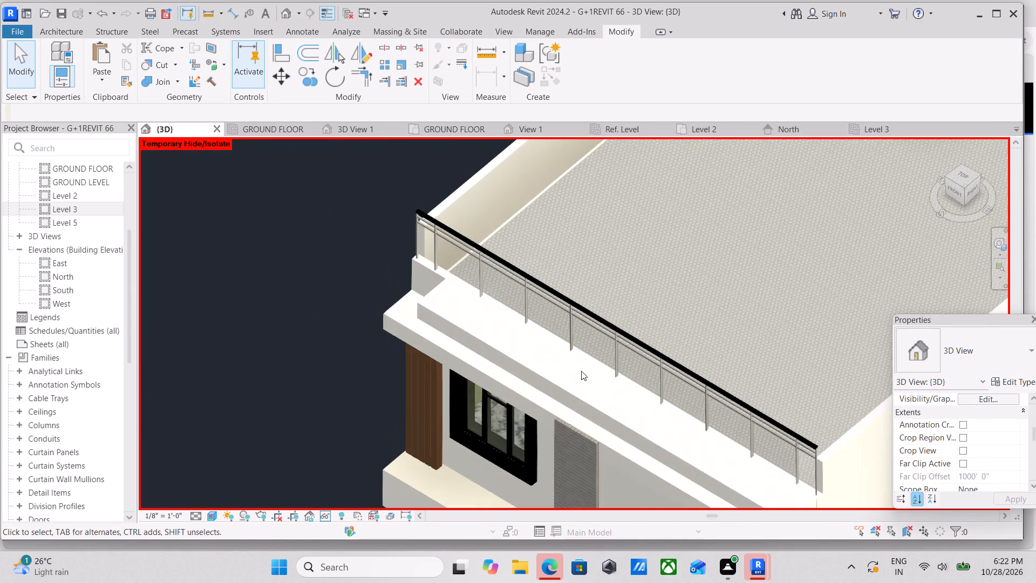
{"action": "scroll", "coordinate": [597, 408], "scroll_direction": "down", "scroll_amount": 1}
{"action": "middle_click_drag", "start_coordinate": [620, 439], "coordinate": [656, 320], "text": "shift"}
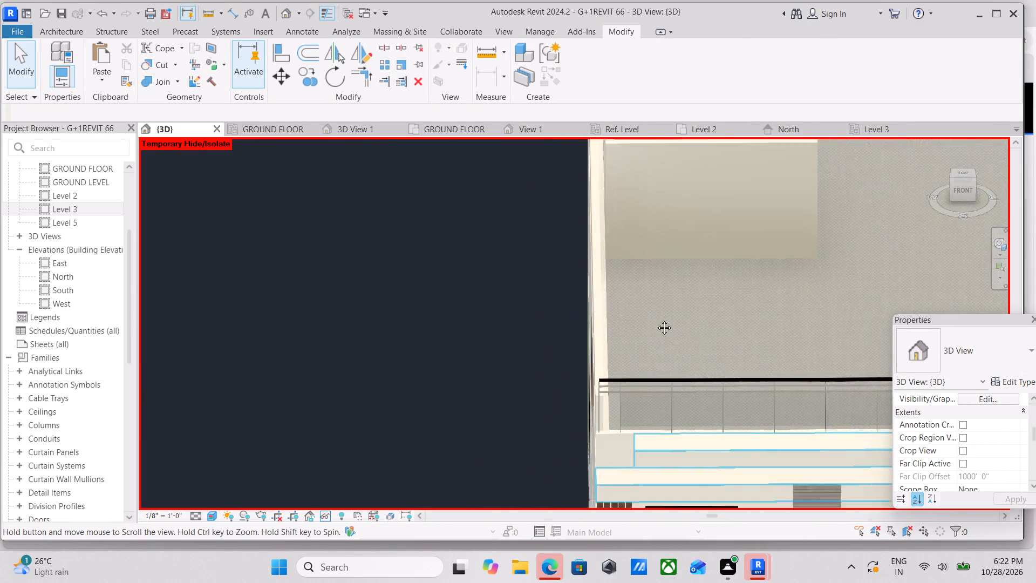
{"action": "middle_click_drag", "start_coordinate": [656, 320], "coordinate": [605, 289], "text": "shift"}
{"action": "middle_click_drag", "start_coordinate": [718, 450], "coordinate": [692, 358], "text": "shift"}
{"action": "middle_click_drag", "start_coordinate": [688, 361], "coordinate": [694, 378], "text": "shift"}
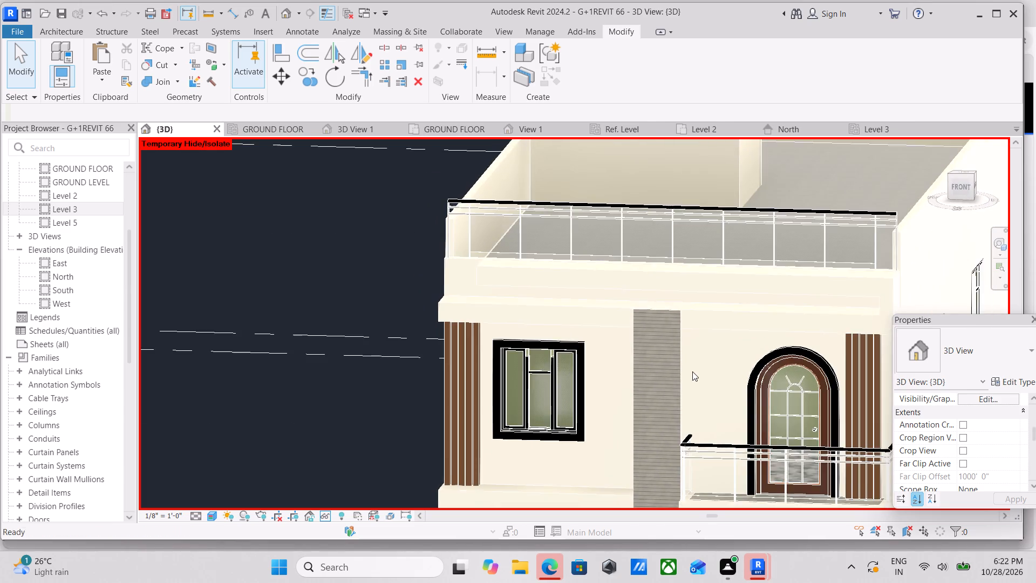
{"action": "middle_click_drag", "start_coordinate": [692, 371], "coordinate": [645, 451]}
{"action": "scroll", "coordinate": [579, 323], "scroll_direction": "up", "scroll_amount": 2}
{"action": "middle_click_drag", "start_coordinate": [575, 326], "coordinate": [524, 403]}
{"action": "scroll", "coordinate": [383, 319], "scroll_direction": "up", "scroll_amount": 5}
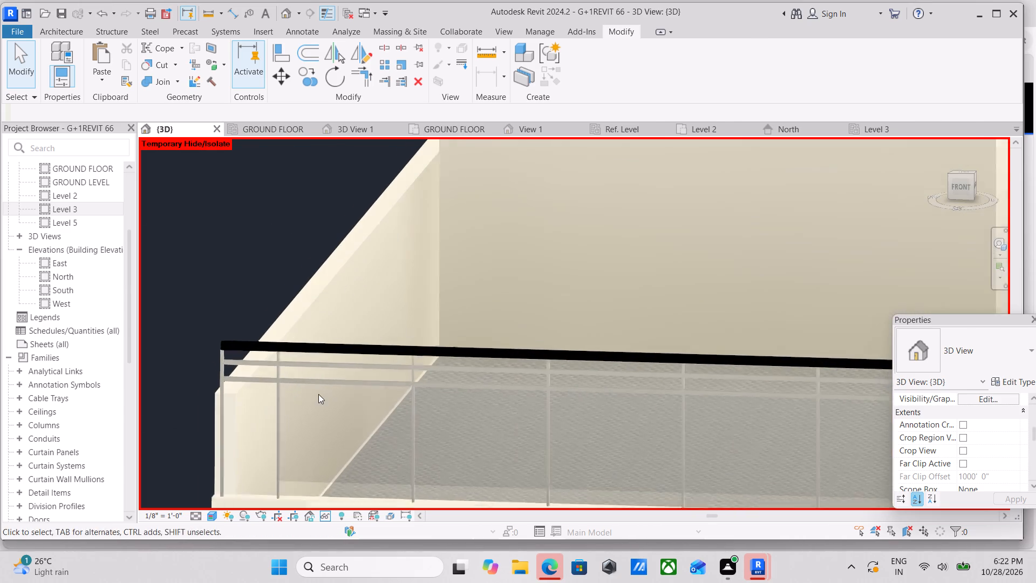
{"action": "scroll", "coordinate": [318, 394], "scroll_direction": "up", "scroll_amount": 1}
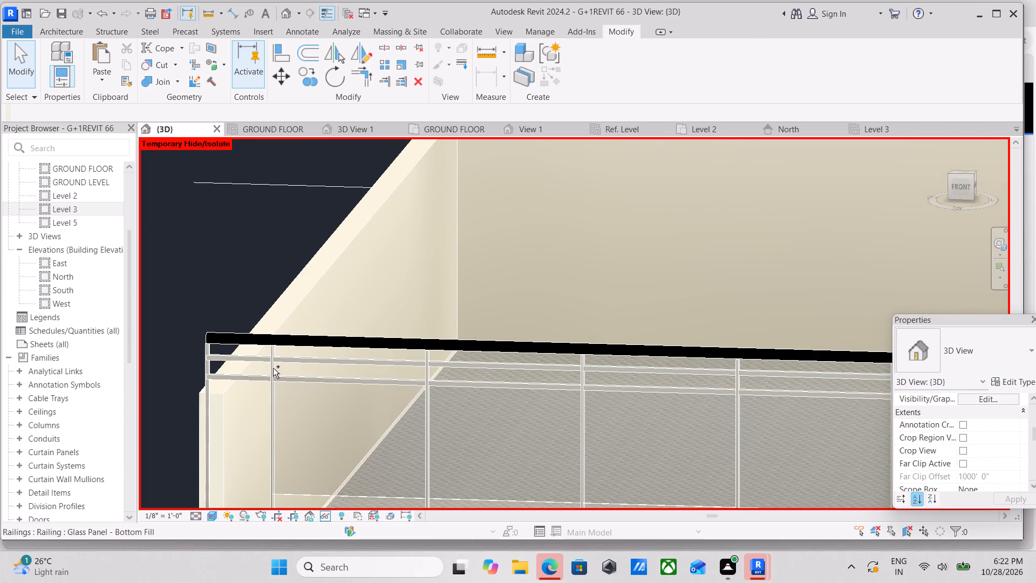
Open the front roof railing's Glass Panel - Bottom Fill type properties and widen the dialog to show the parameter values.
{"action": "left_click", "coordinate": [273, 368], "text": "ctrl"}
{"action": "left_click", "coordinate": [1025, 380]}
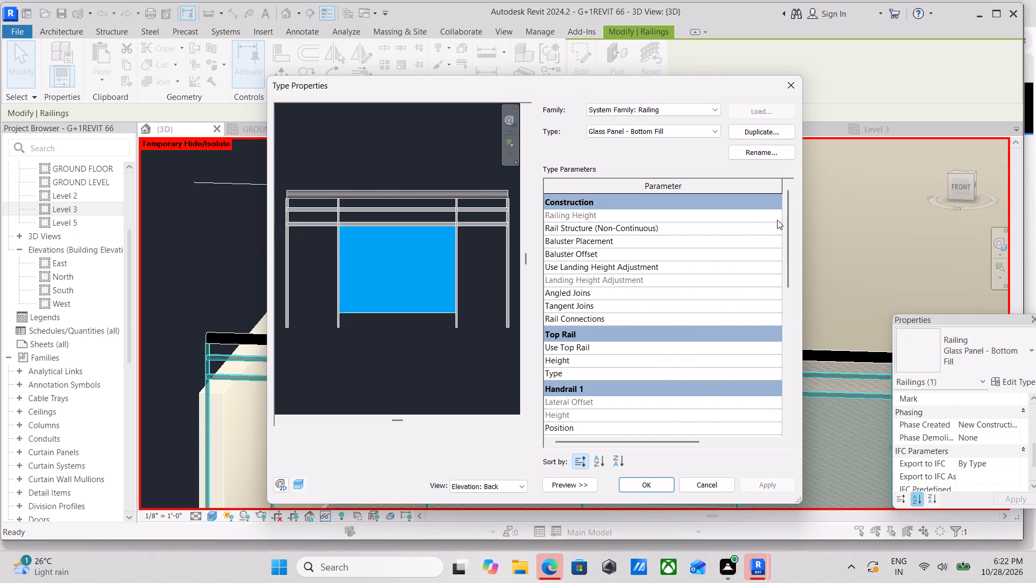
{"action": "scroll", "coordinate": [643, 295], "scroll_direction": "down", "scroll_amount": 1}
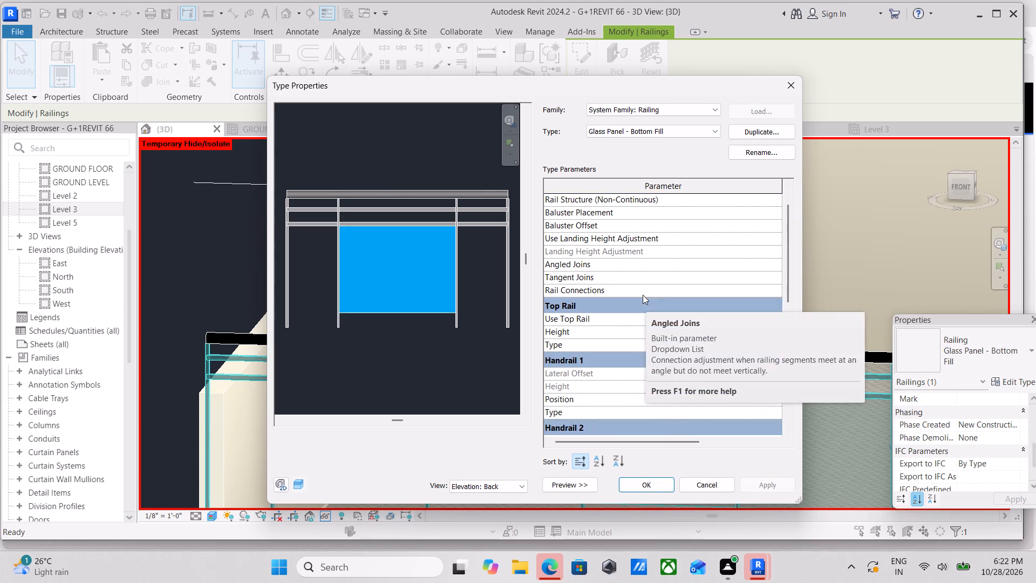
{"action": "scroll", "coordinate": [643, 295], "scroll_direction": "down", "scroll_amount": 1}
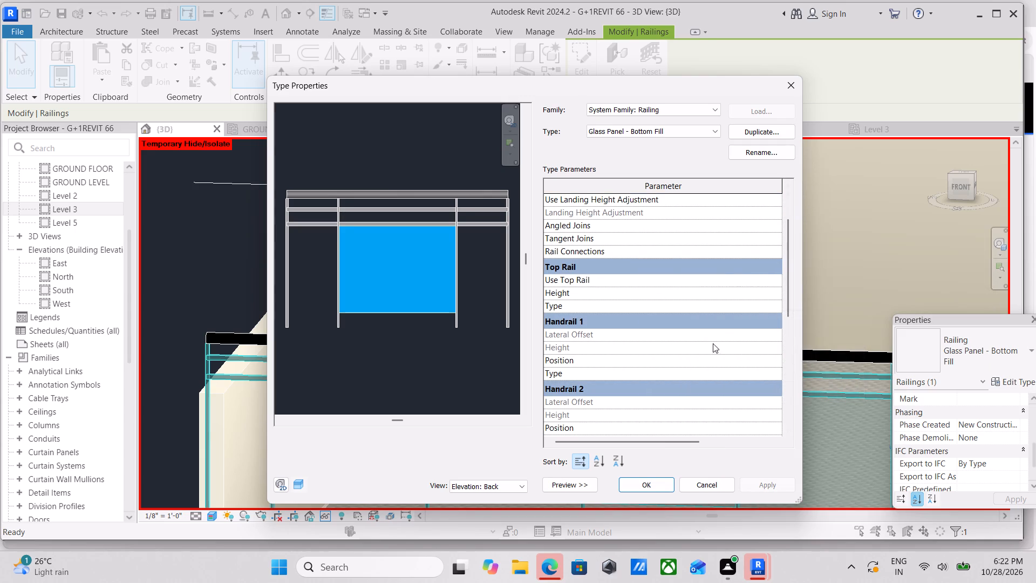
{"action": "left_click", "coordinate": [744, 330]}
{"action": "left_click", "coordinate": [778, 373]}
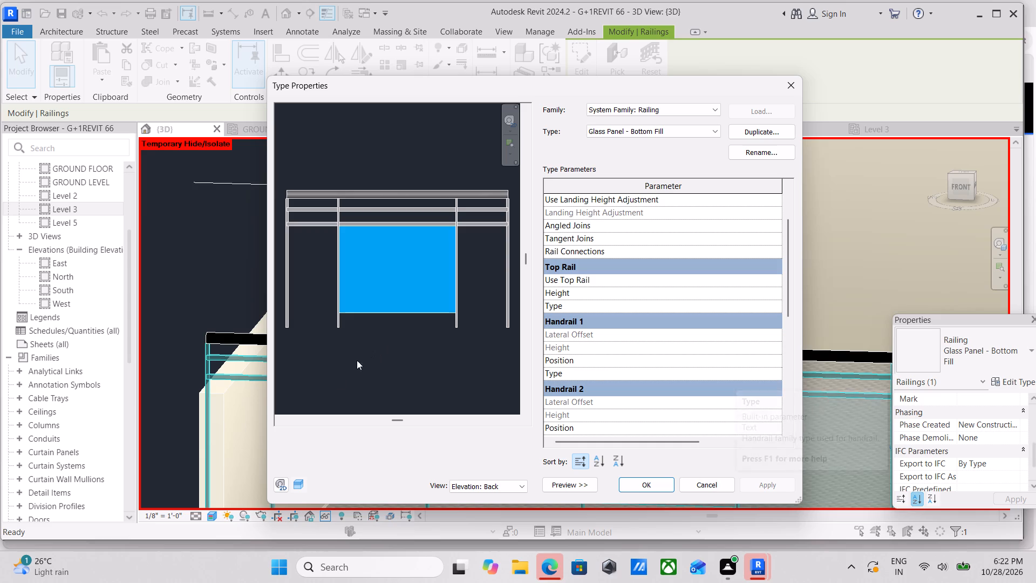
{"action": "left_click_drag", "start_coordinate": [268, 365], "coordinate": [190, 357]}
{"action": "left_click_drag", "start_coordinate": [190, 357], "coordinate": [181, 355]}
{"action": "left_click_drag", "start_coordinate": [267, 347], "coordinate": [195, 346]}
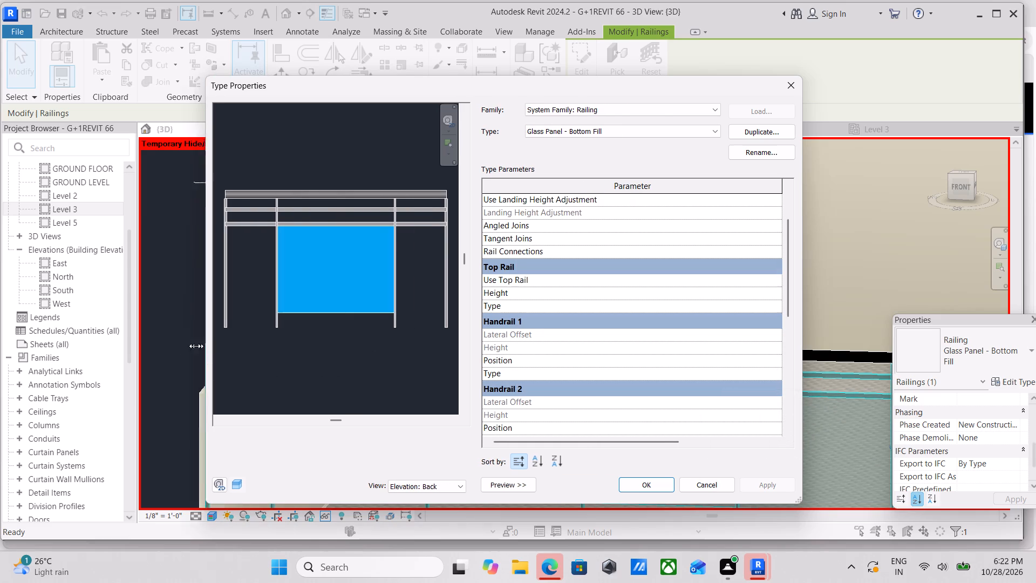
{"action": "left_click_drag", "start_coordinate": [195, 346], "coordinate": [71, 335]}
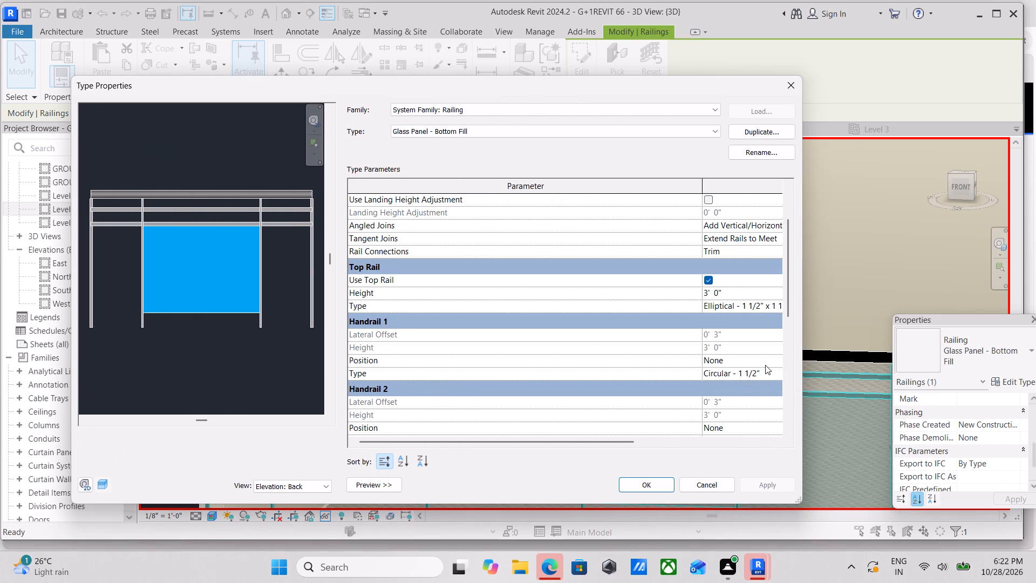
Check the default join, material, extension and termination settings of Handrail 1's Circular - 1 1/2" type.
{"action": "left_click", "coordinate": [773, 369]}
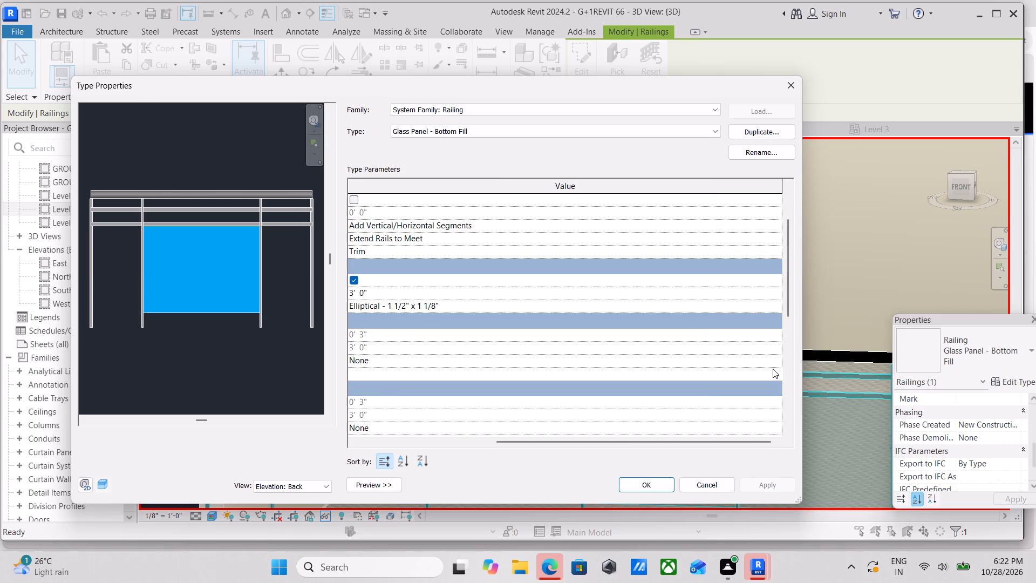
{"action": "left_click", "coordinate": [777, 372]}
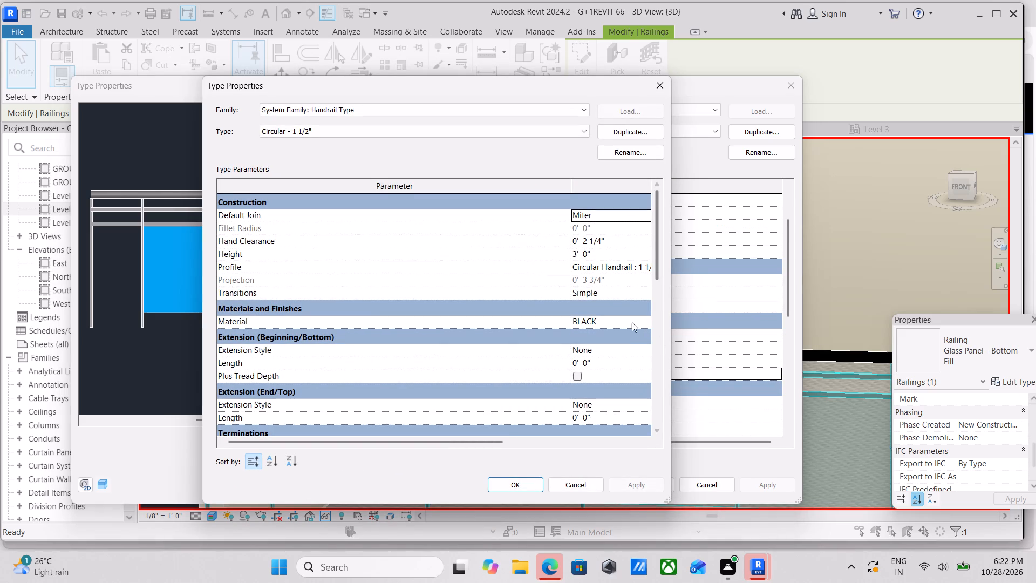
{"action": "scroll", "coordinate": [610, 349], "scroll_direction": "down", "scroll_amount": 2}
{"action": "scroll", "coordinate": [609, 353], "scroll_direction": "up", "scroll_amount": 2}
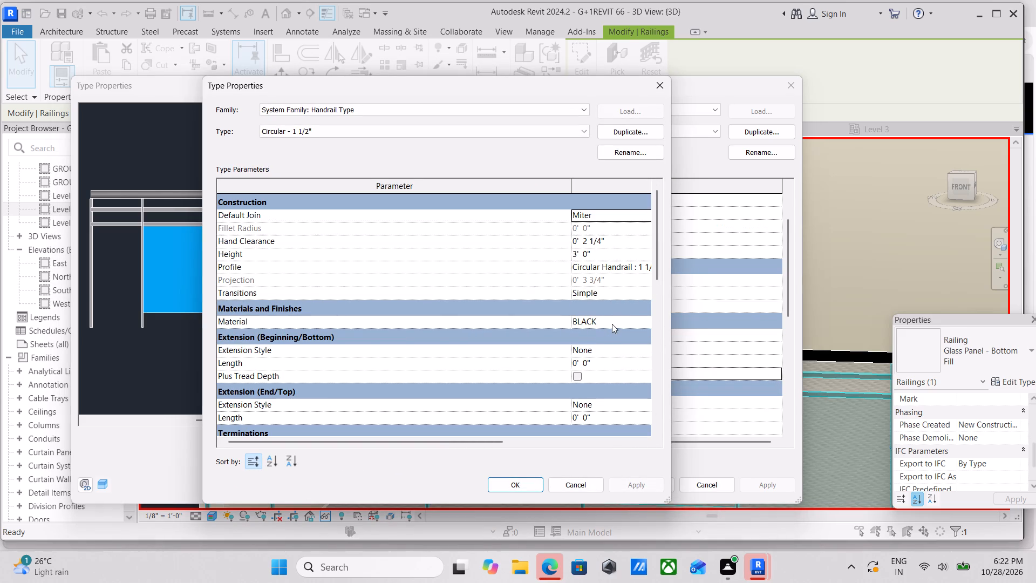
{"action": "left_click", "coordinate": [644, 218]}
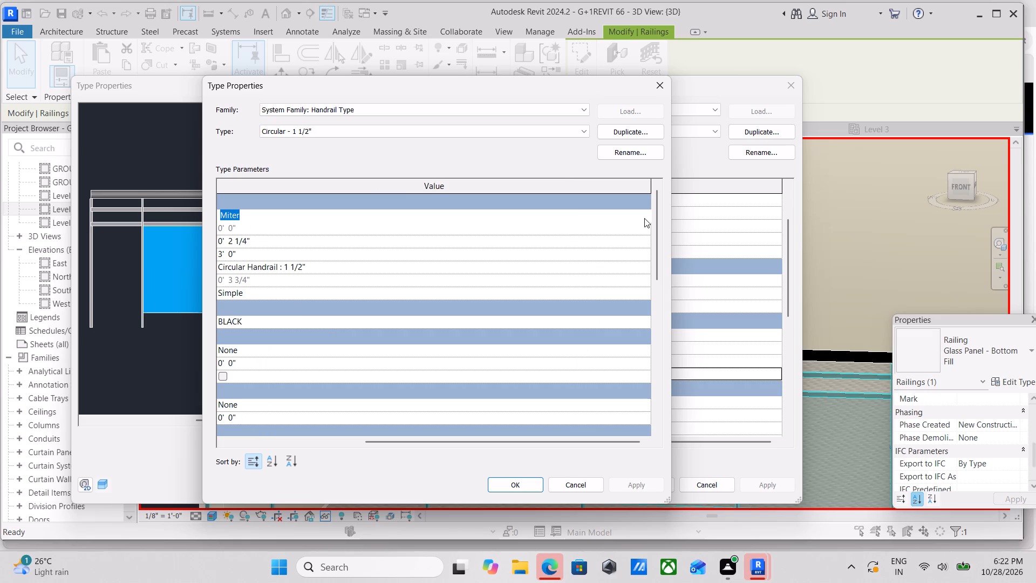
{"action": "left_click", "coordinate": [644, 218]}
{"action": "left_click", "coordinate": [644, 218]}
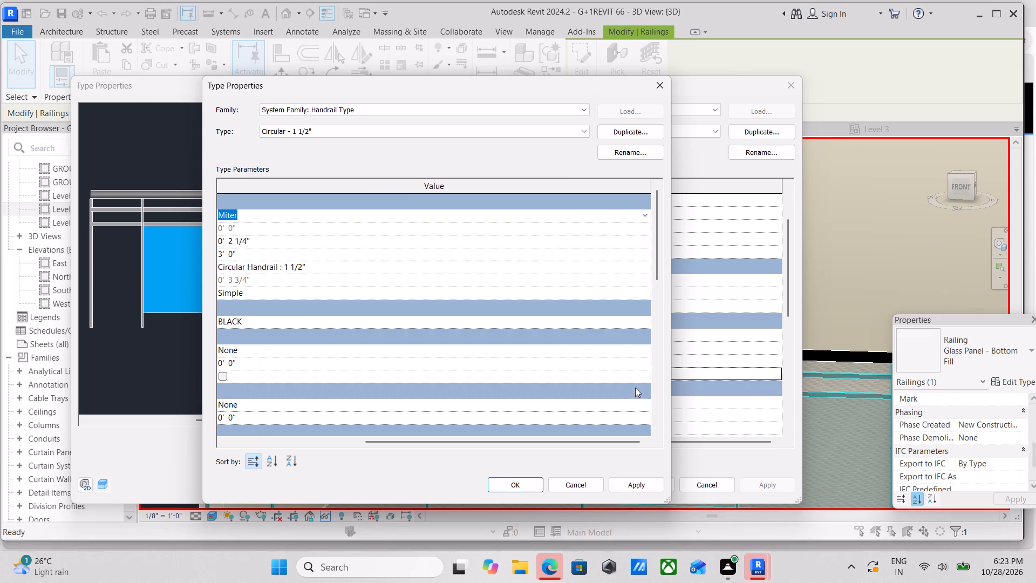
{"action": "left_click", "coordinate": [639, 484]}
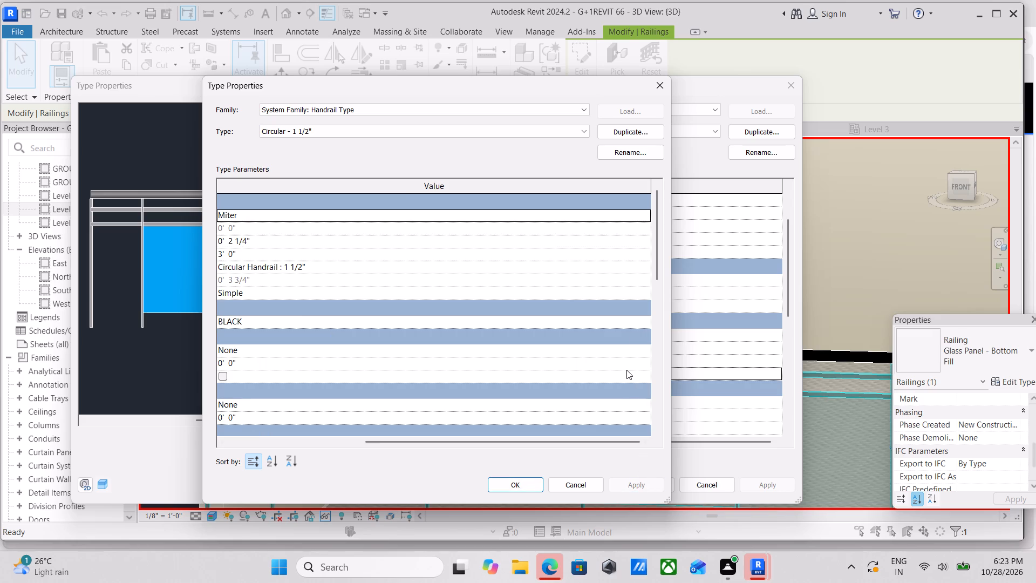
{"action": "left_click", "coordinate": [630, 351]}
{"action": "left_click", "coordinate": [645, 349]}
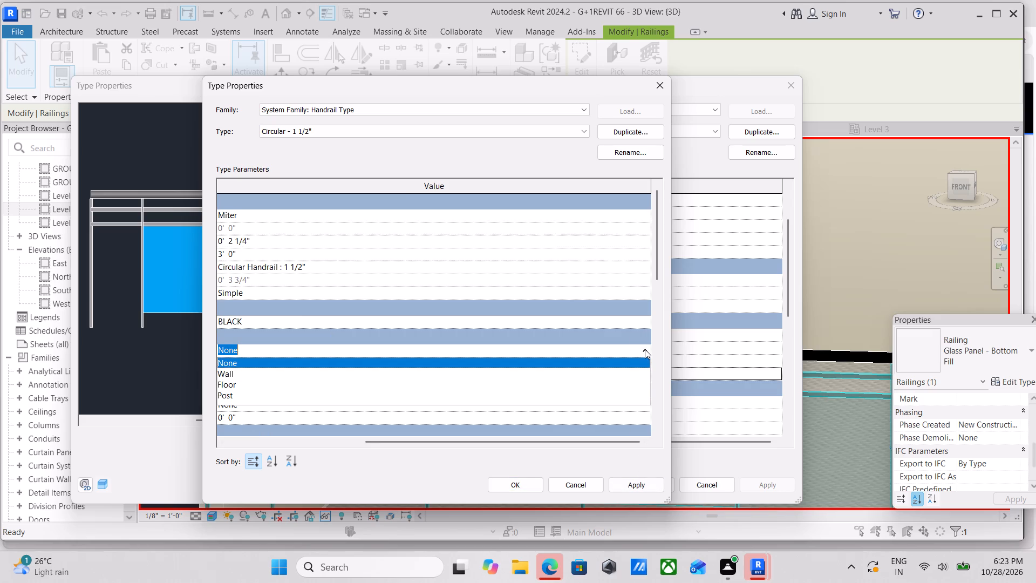
{"action": "left_click", "coordinate": [645, 349]}
{"action": "scroll", "coordinate": [614, 444], "scroll_direction": "down", "scroll_amount": 2}
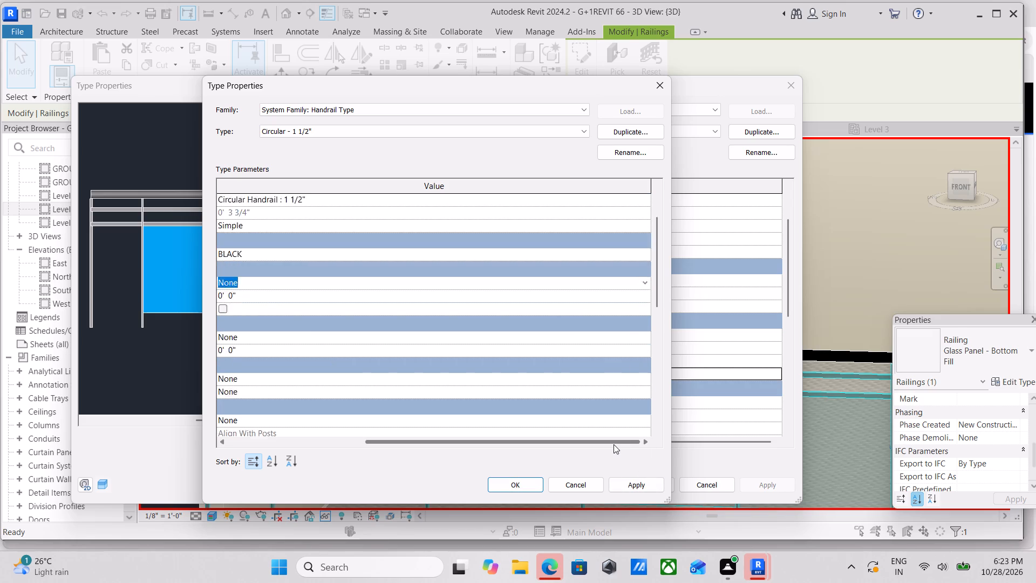
{"action": "scroll", "coordinate": [614, 444], "scroll_direction": "down", "scroll_amount": 2}
{"action": "left_click", "coordinate": [636, 485]}
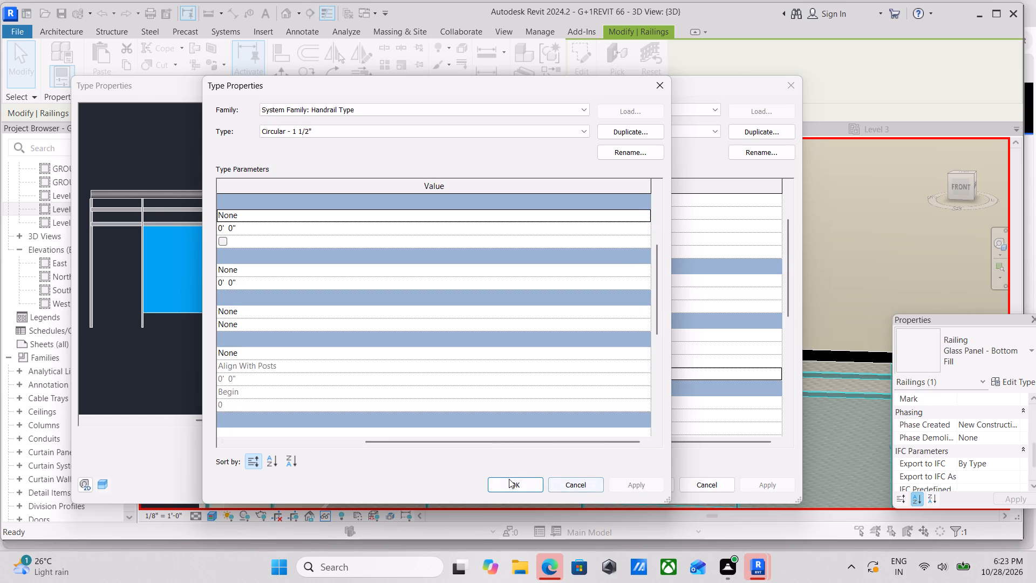
{"action": "left_click", "coordinate": [509, 479]}
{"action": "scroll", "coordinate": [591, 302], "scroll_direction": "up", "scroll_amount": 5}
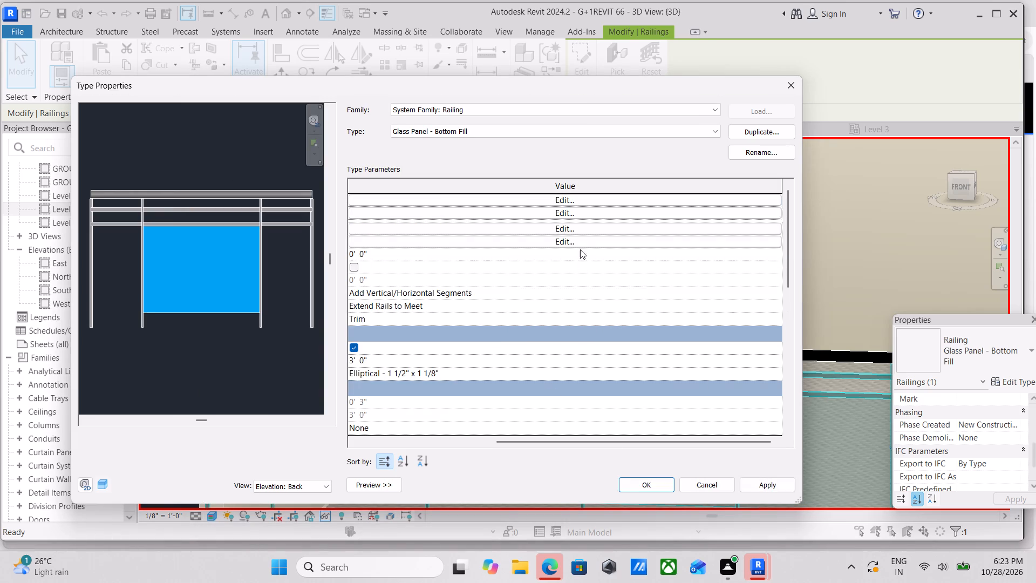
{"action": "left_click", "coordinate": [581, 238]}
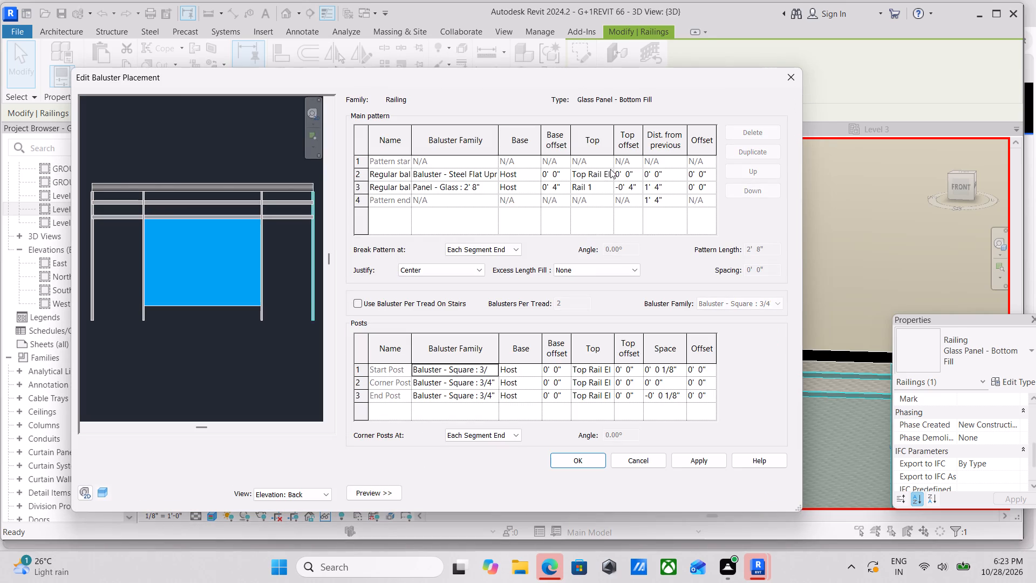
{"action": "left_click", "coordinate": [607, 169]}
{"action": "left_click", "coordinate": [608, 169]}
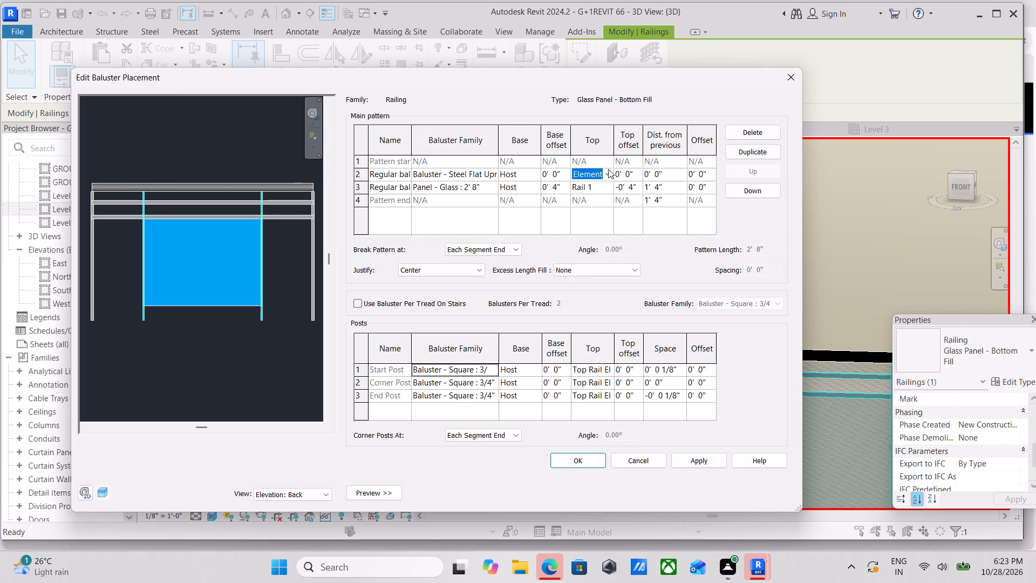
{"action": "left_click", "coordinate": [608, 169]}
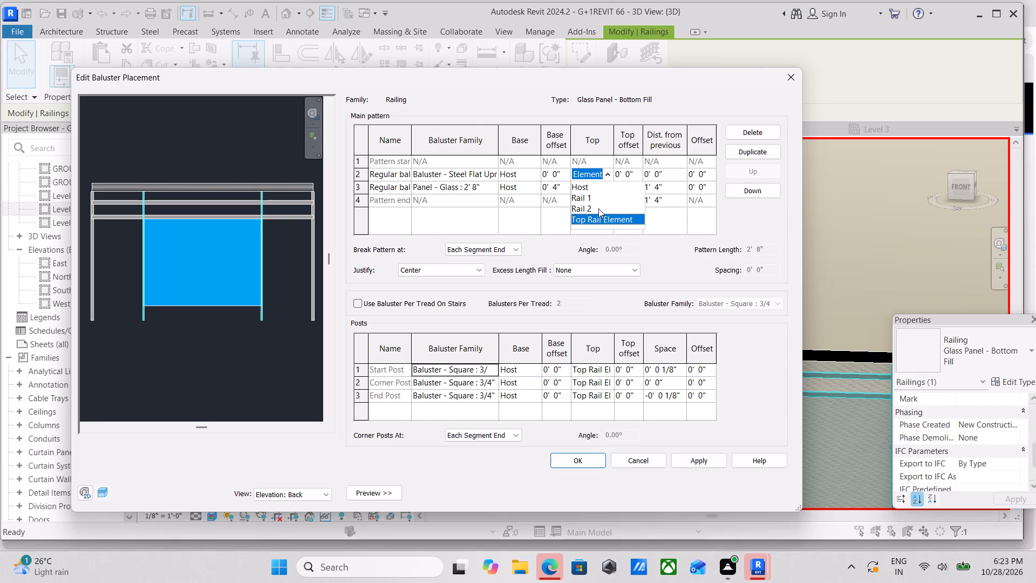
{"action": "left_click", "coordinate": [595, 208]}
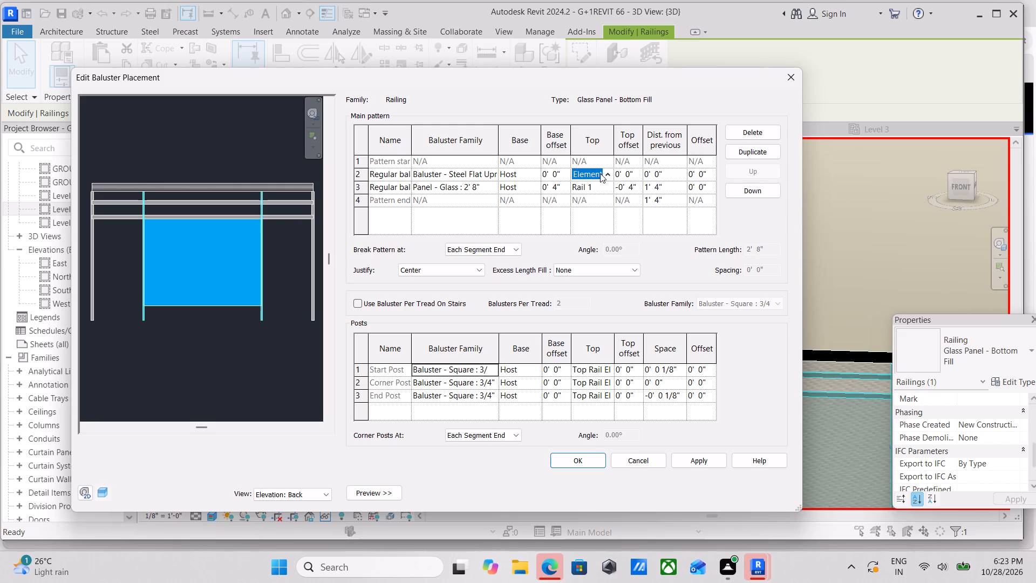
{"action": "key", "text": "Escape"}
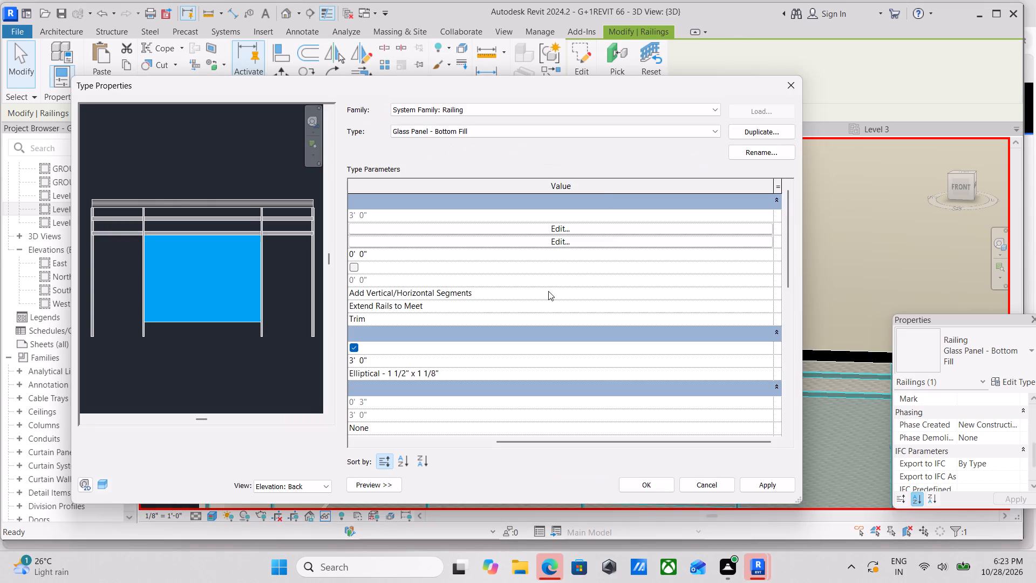
Assign the BLACK material to Rail 1 and Rail 2 in the railing type's non-continuous rail structure.
{"action": "scroll", "coordinate": [525, 295], "scroll_direction": "down", "scroll_amount": 2}
{"action": "scroll", "coordinate": [547, 239], "scroll_direction": "up", "scroll_amount": 2}
{"action": "left_click", "coordinate": [567, 222]}
{"action": "double_click", "coordinate": [594, 173]}
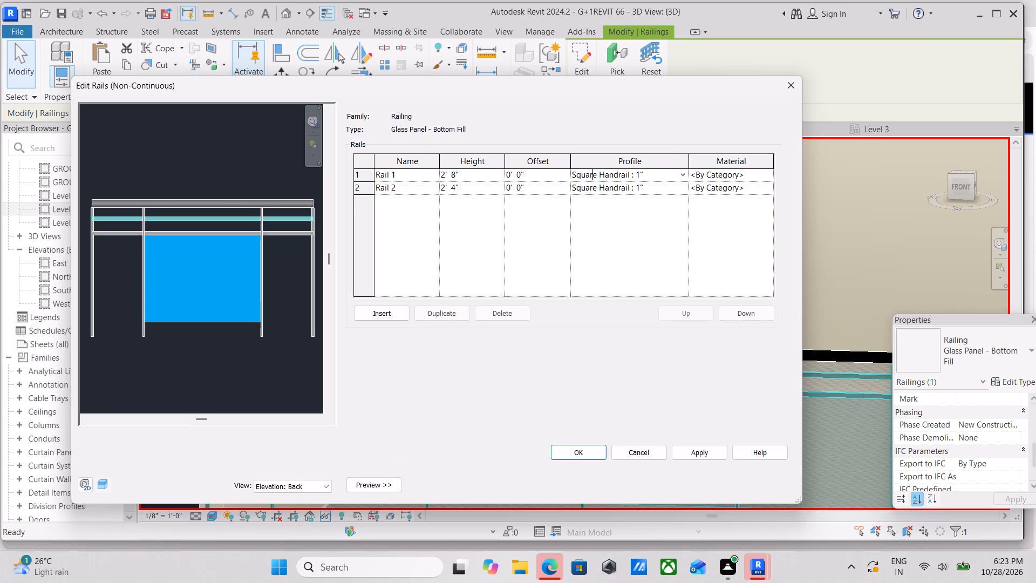
{"action": "left_click", "coordinate": [767, 173]}
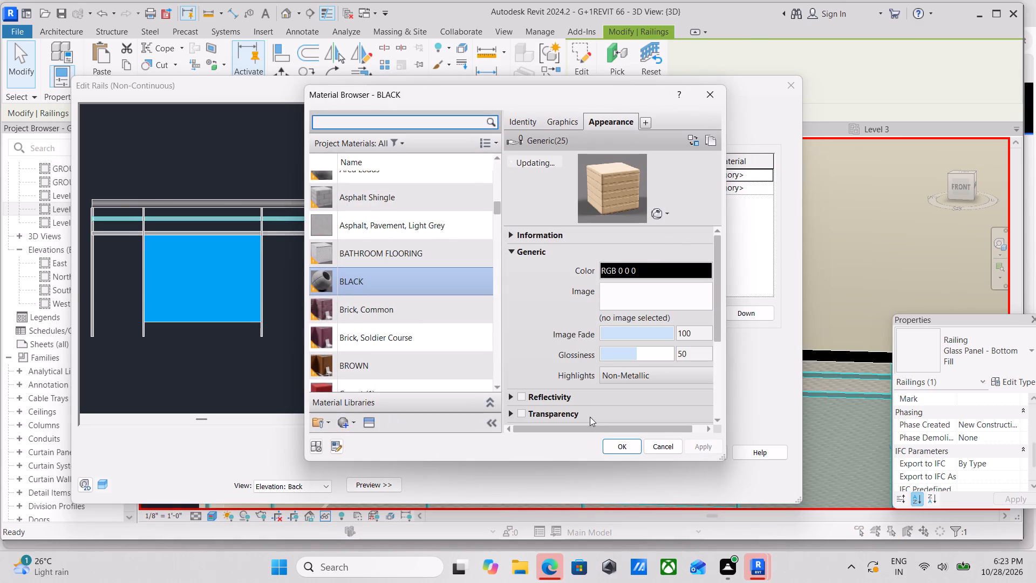
{"action": "left_click", "coordinate": [618, 442]}
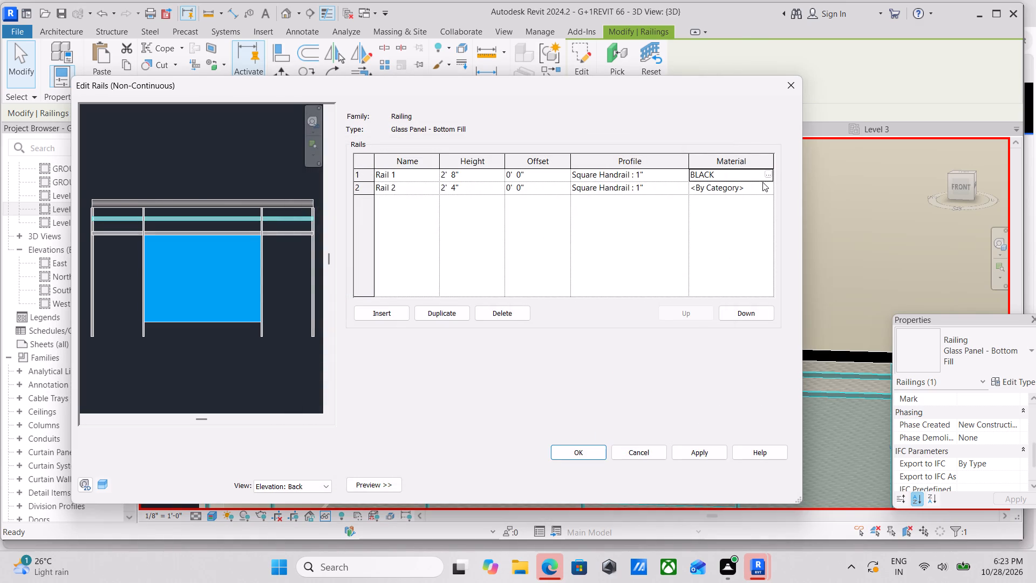
{"action": "left_click", "coordinate": [766, 182]}
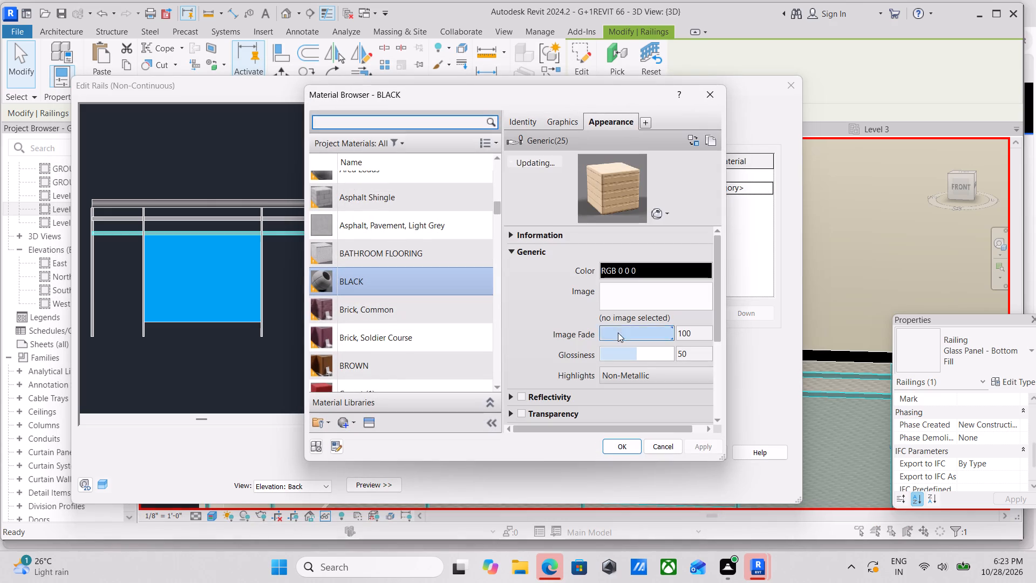
{"action": "left_click", "coordinate": [611, 446]}
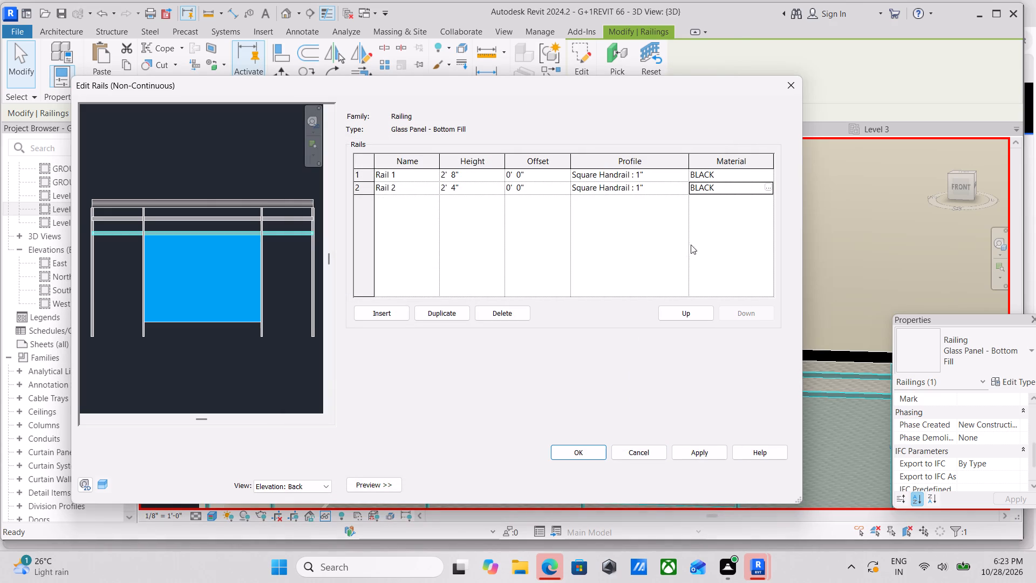
Set the BLACK material's appearance colour to RGB 48, 50, 56 and apply the rail and railing type changes.
{"action": "left_click", "coordinate": [769, 173]}
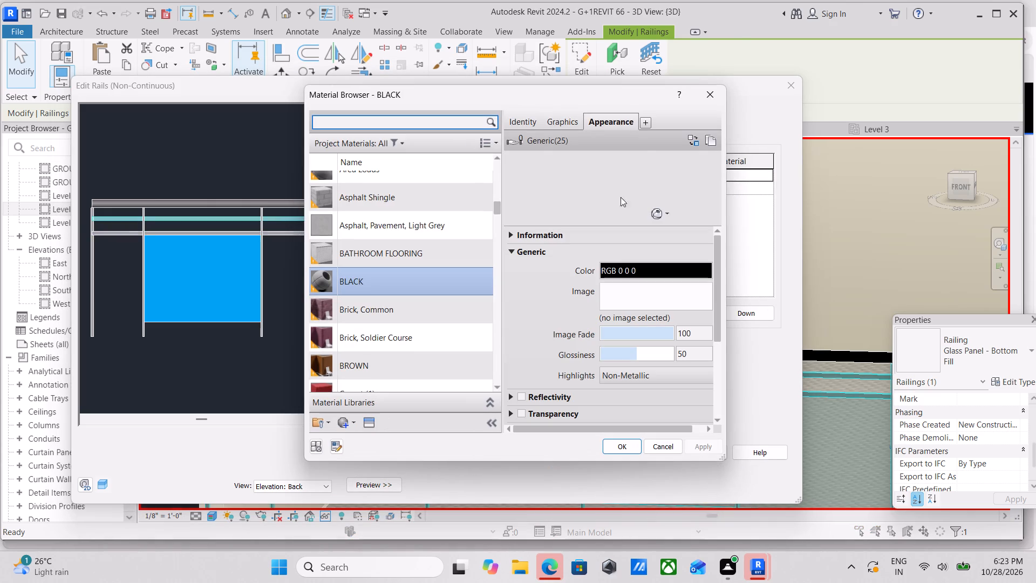
{"action": "left_click", "coordinate": [366, 280]}
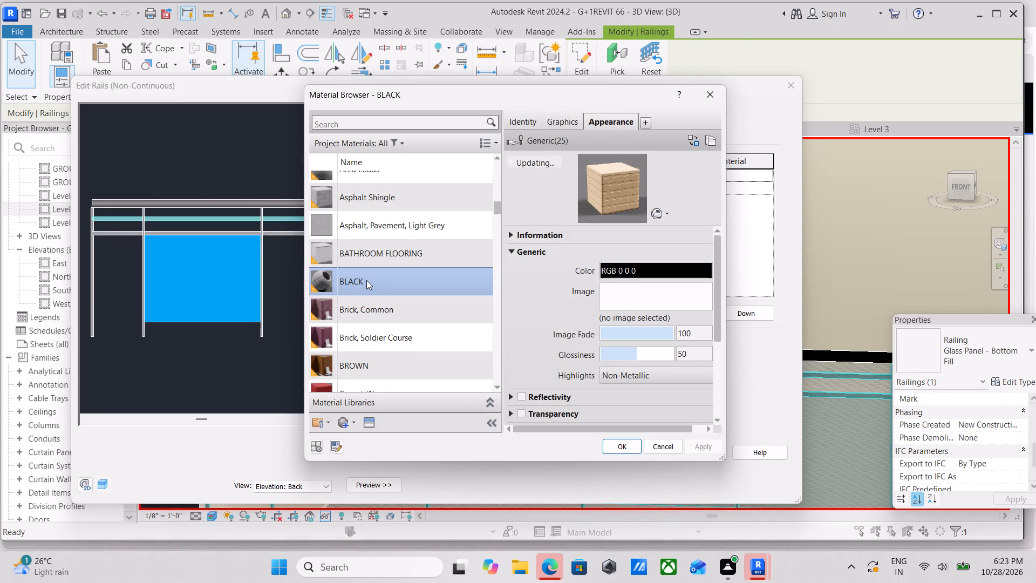
{"action": "left_click", "coordinate": [662, 265]}
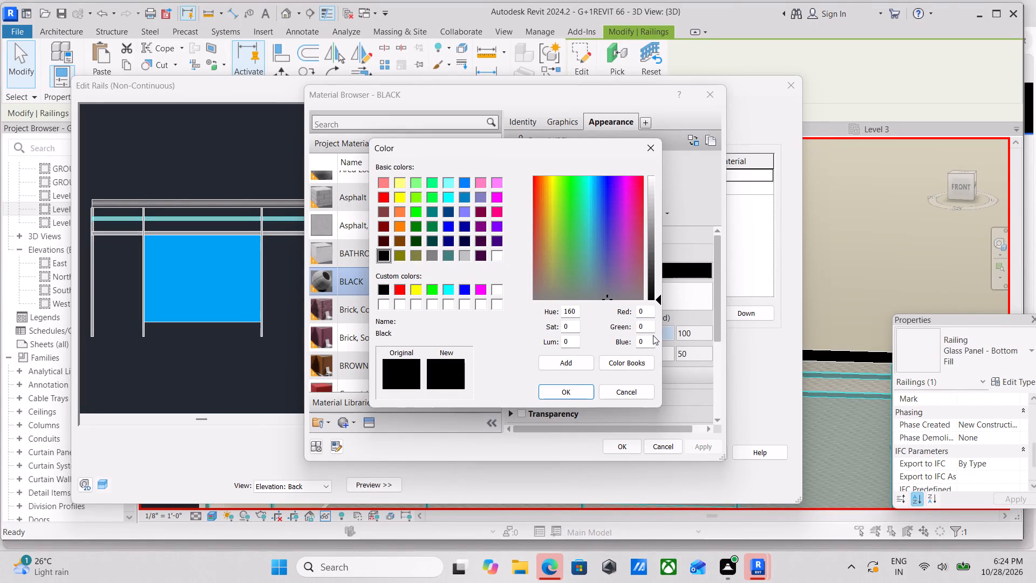
{"action": "left_click_drag", "start_coordinate": [650, 307], "coordinate": [600, 317]}
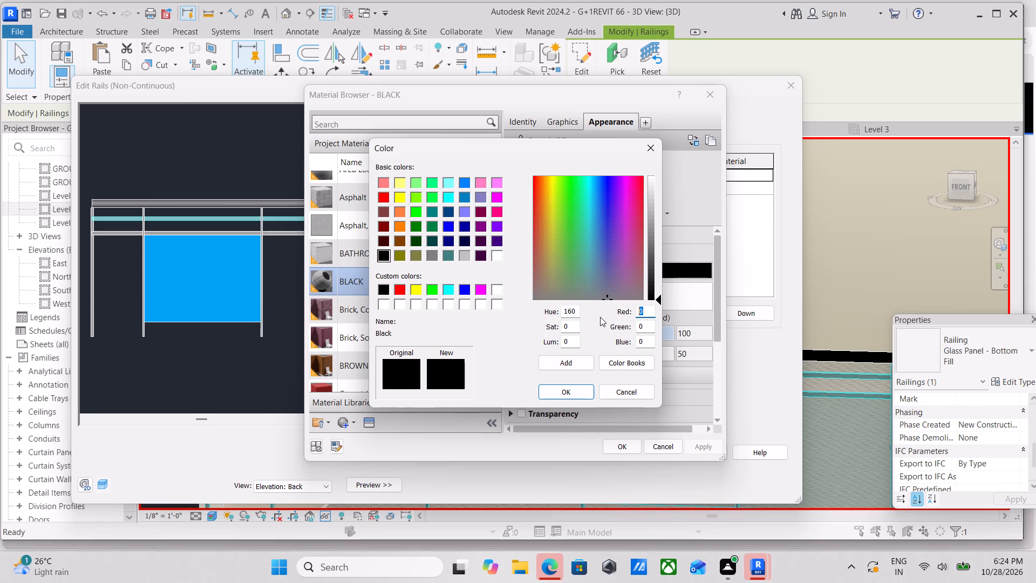
{"action": "type", "text": "48"}
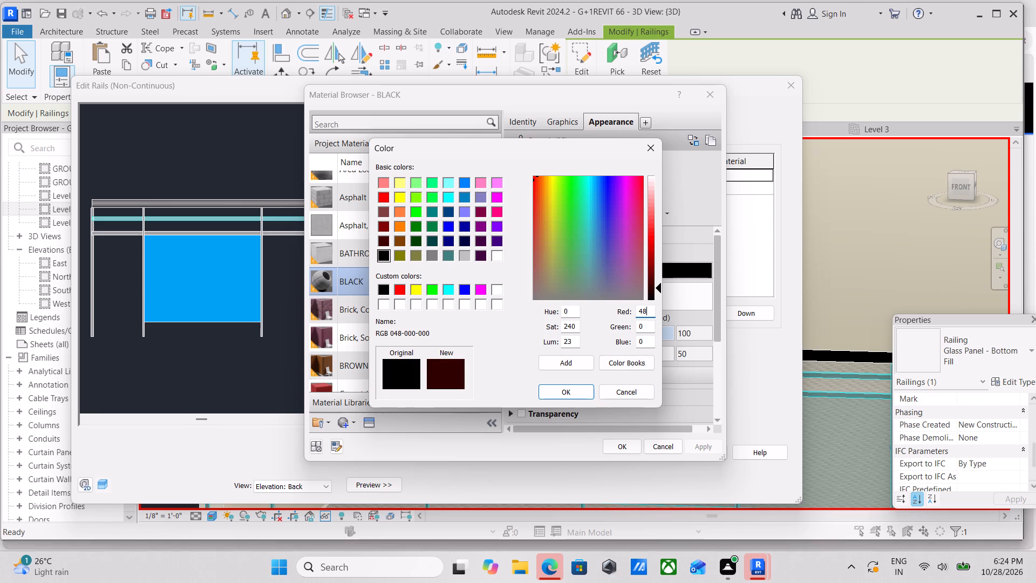
{"action": "left_click_drag", "start_coordinate": [650, 328], "coordinate": [584, 334]}
{"action": "type", "text": "50"}
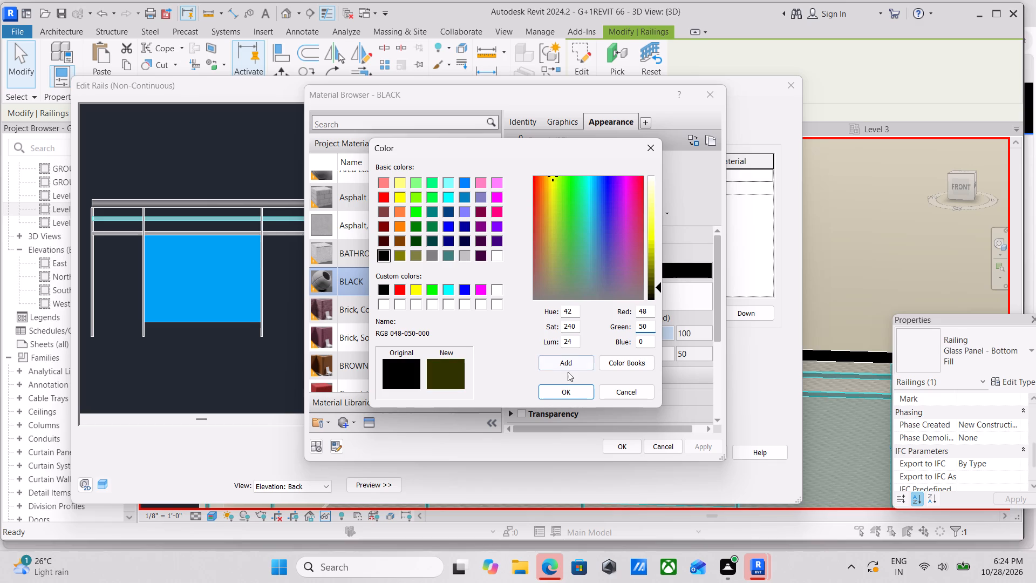
{"action": "left_click", "coordinate": [648, 347]}
{"action": "left_click_drag", "start_coordinate": [644, 337], "coordinate": [631, 343]}
{"action": "left_click_drag", "start_coordinate": [631, 343], "coordinate": [596, 349]}
{"action": "type", "text": "56"}
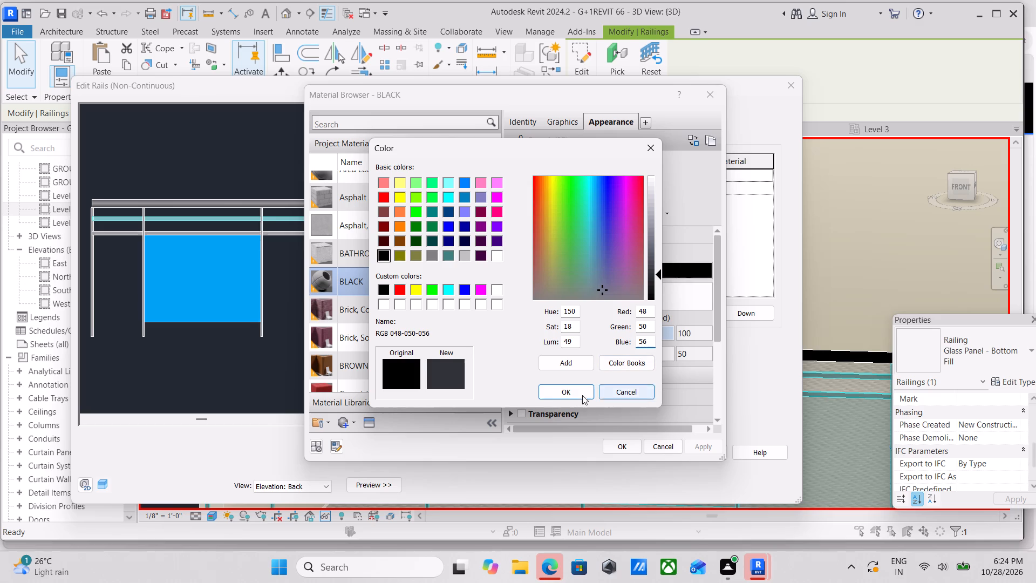
{"action": "left_click", "coordinate": [544, 392]}
{"action": "left_click", "coordinate": [695, 445]}
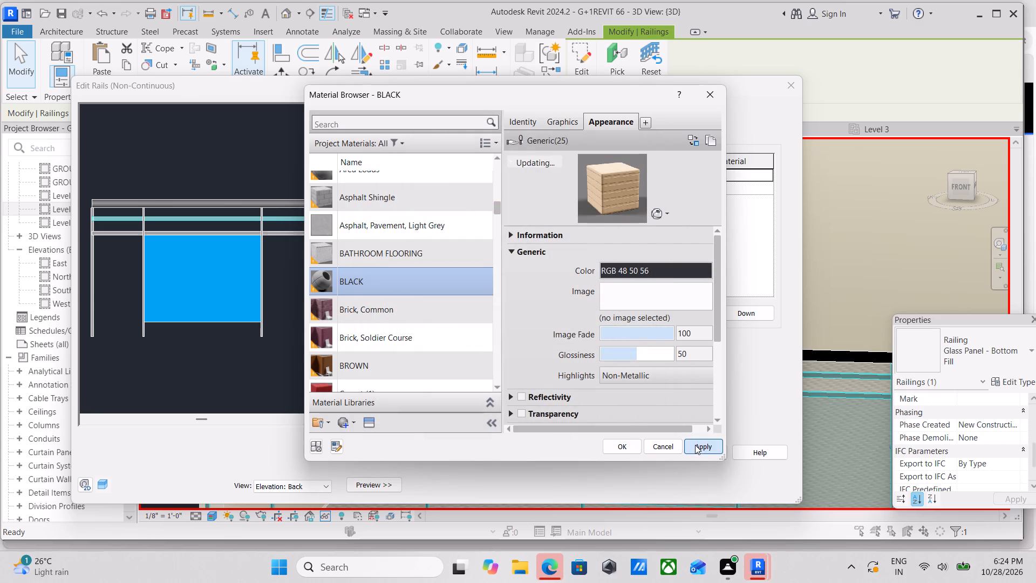
{"action": "left_click", "coordinate": [610, 445]}
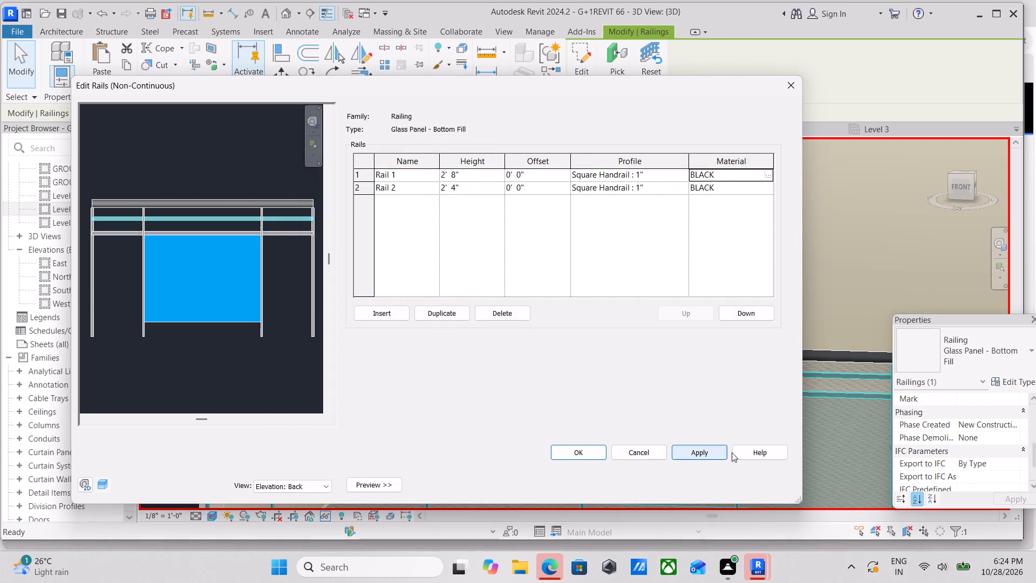
{"action": "left_click", "coordinate": [690, 450]}
{"action": "left_click", "coordinate": [599, 451]}
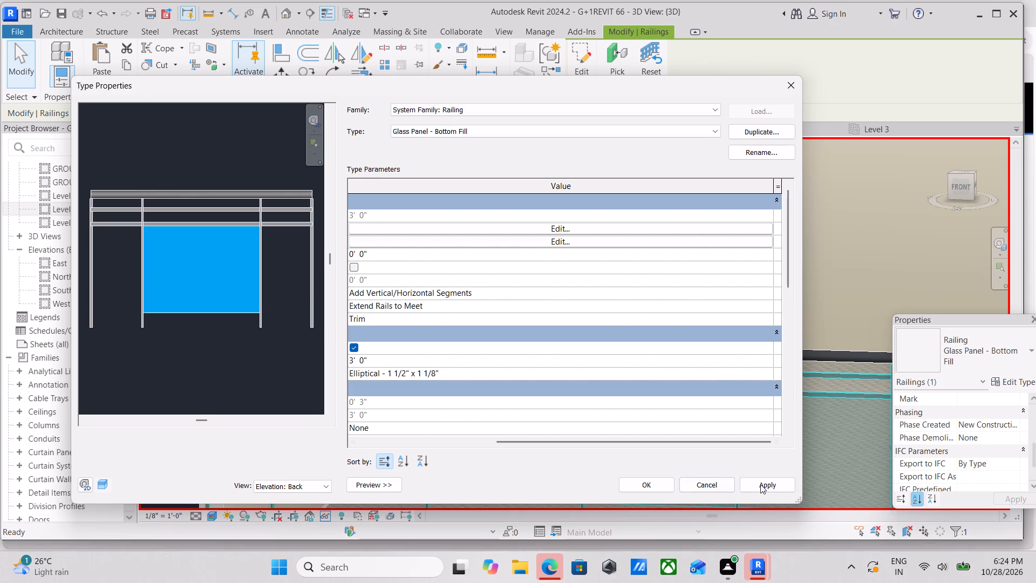
{"action": "left_click", "coordinate": [763, 484]}
{"action": "left_click", "coordinate": [641, 484]}
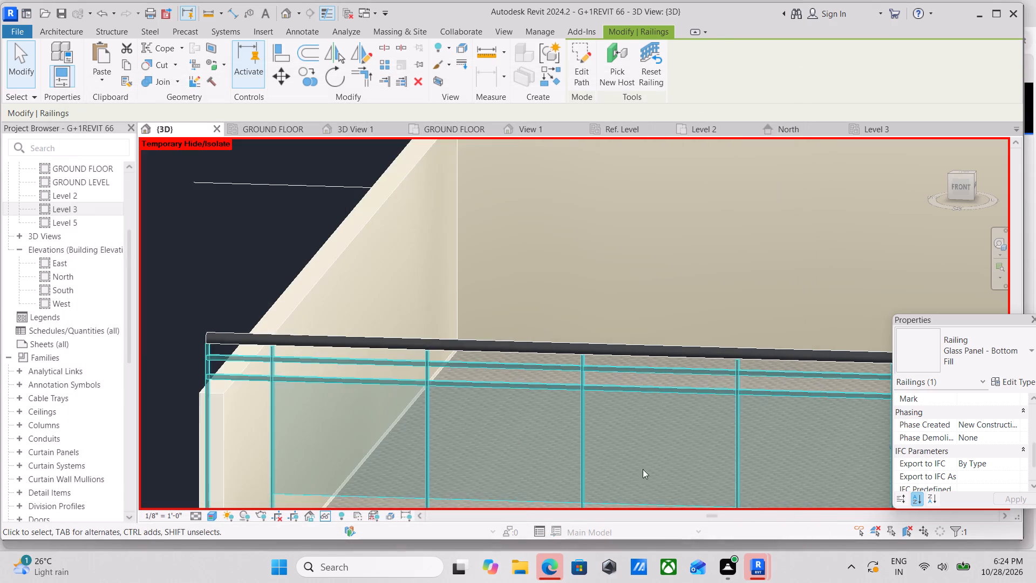
Examine the roof railing, the balcony railing and the front facade from the front.
{"action": "scroll", "coordinate": [657, 441], "scroll_direction": "down", "scroll_amount": 3}
{"action": "key", "text": "Escape"}
{"action": "scroll", "coordinate": [672, 429], "scroll_direction": "down", "scroll_amount": 2}
{"action": "middle_click_drag", "start_coordinate": [672, 429], "coordinate": [585, 404]}
{"action": "middle_click_drag", "start_coordinate": [593, 409], "coordinate": [610, 384], "text": "shift"}
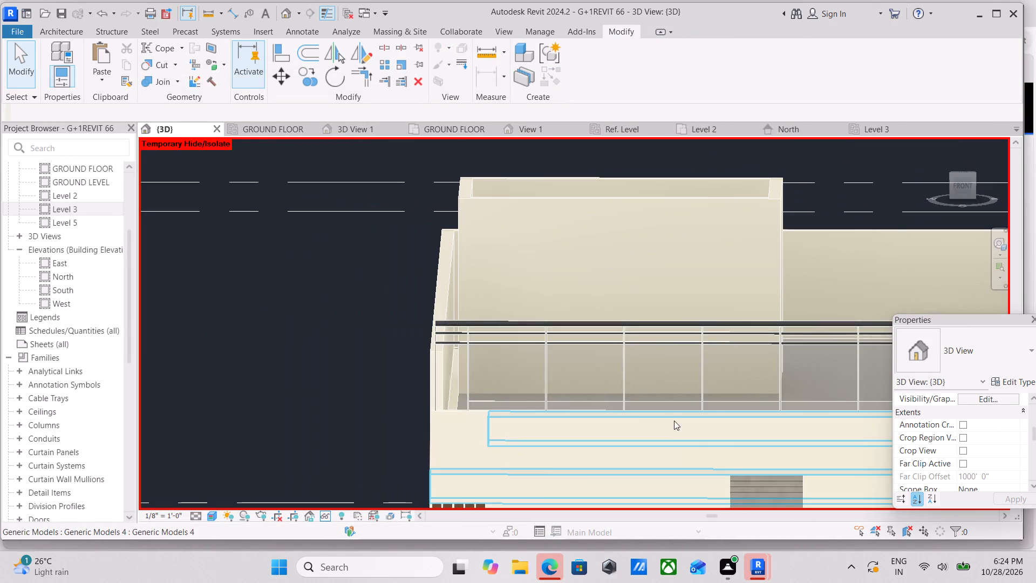
{"action": "middle_click_drag", "start_coordinate": [681, 416], "coordinate": [519, 402]}
{"action": "middle_click_drag", "start_coordinate": [567, 388], "coordinate": [637, 422], "text": "ctrl"}
{"action": "scroll", "coordinate": [616, 429], "scroll_direction": "down", "scroll_amount": 4}
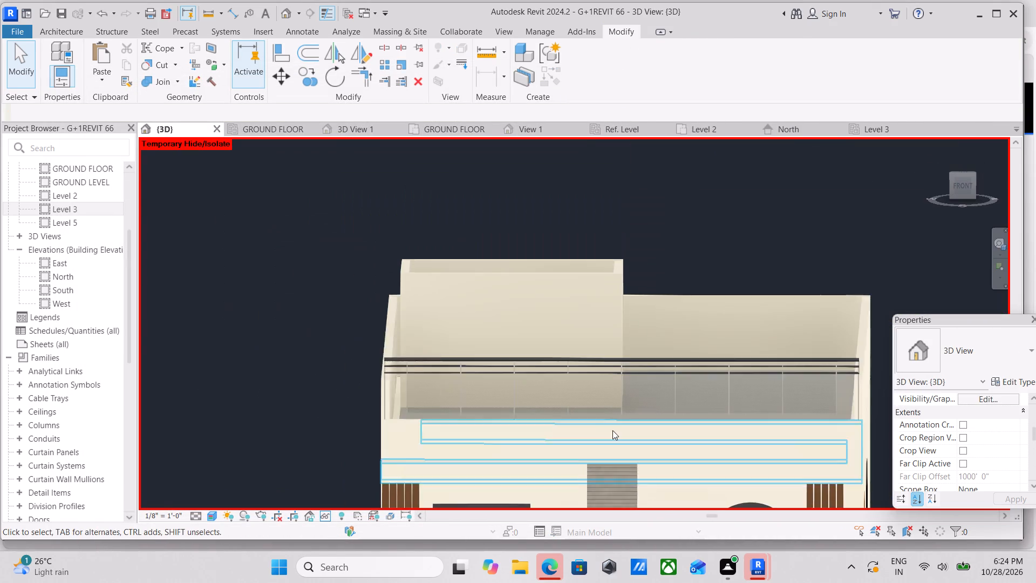
{"action": "scroll", "coordinate": [612, 430], "scroll_direction": "down", "scroll_amount": 3}
{"action": "middle_click_drag", "start_coordinate": [587, 424], "coordinate": [608, 433], "text": "ctrl"}
{"action": "scroll", "coordinate": [587, 424], "scroll_direction": "down", "scroll_amount": 1, "text": "ctrl"}
{"action": "scroll", "coordinate": [609, 433], "scroll_direction": "up", "scroll_amount": 3}
{"action": "scroll", "coordinate": [609, 433], "scroll_direction": "down", "scroll_amount": 3}
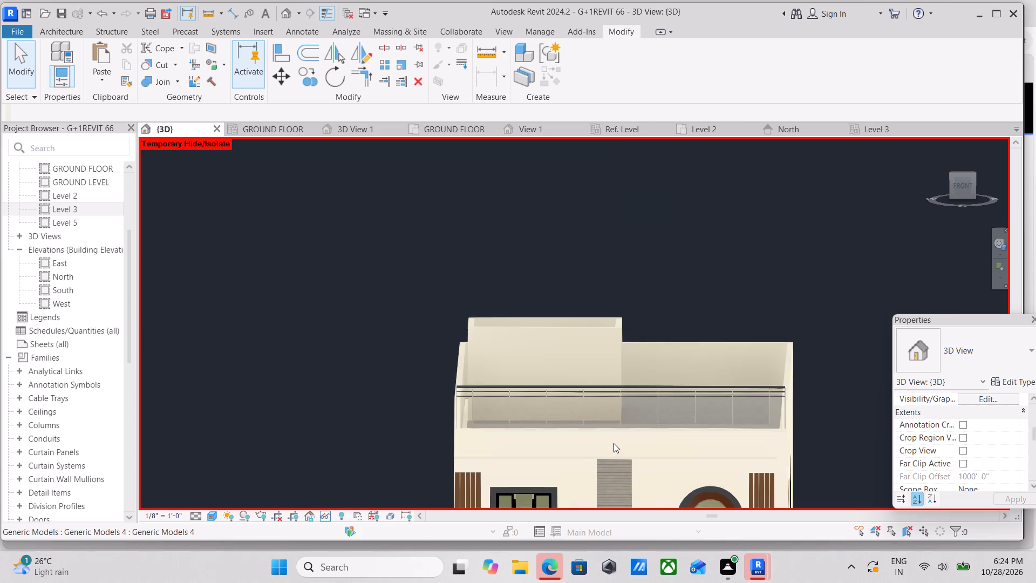
{"action": "scroll", "coordinate": [606, 439], "scroll_direction": "down", "scroll_amount": 2}
{"action": "scroll", "coordinate": [605, 439], "scroll_direction": "up", "scroll_amount": 3}
{"action": "scroll", "coordinate": [605, 438], "scroll_direction": "down", "scroll_amount": 2}
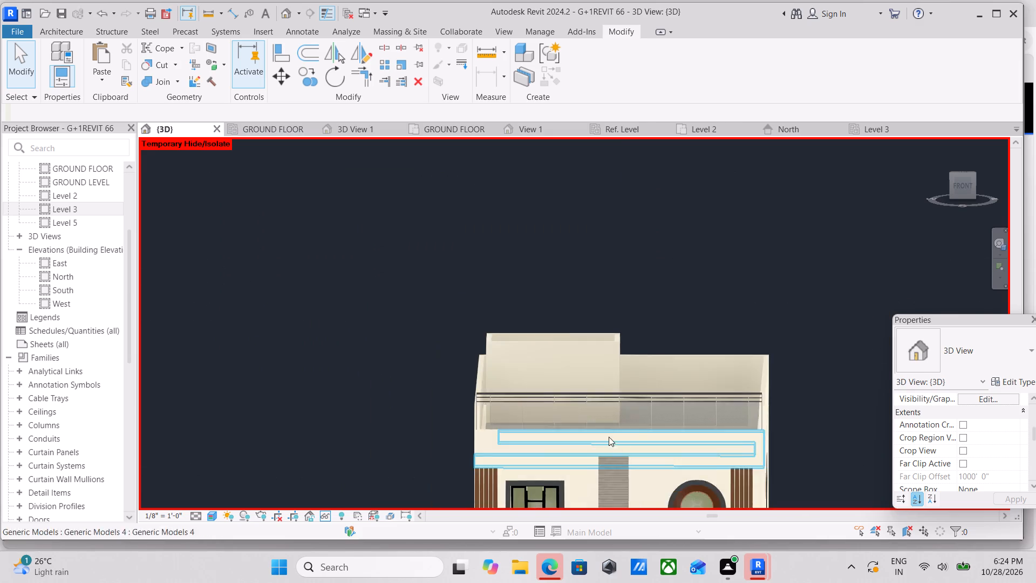
{"action": "middle_click_drag", "start_coordinate": [609, 437], "coordinate": [671, 322]}
{"action": "middle_click_drag", "start_coordinate": [663, 378], "coordinate": [572, 348]}
{"action": "scroll", "coordinate": [550, 356], "scroll_direction": "up", "scroll_amount": 2}
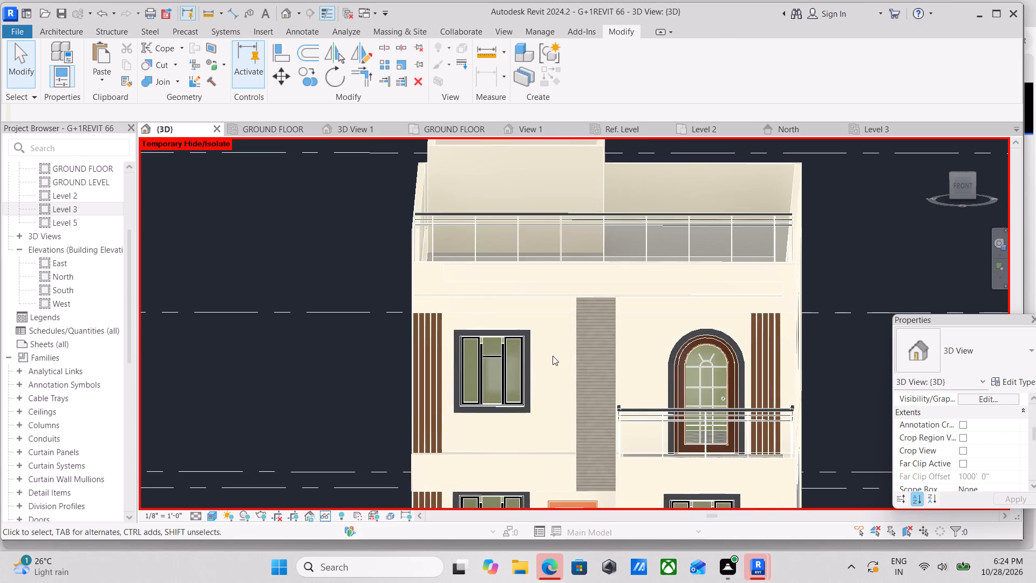
{"action": "scroll", "coordinate": [578, 367], "scroll_direction": "up", "scroll_amount": 8}
{"action": "scroll", "coordinate": [601, 402], "scroll_direction": "down", "scroll_amount": 5}
{"action": "middle_click_drag", "start_coordinate": [603, 402], "coordinate": [551, 341]}
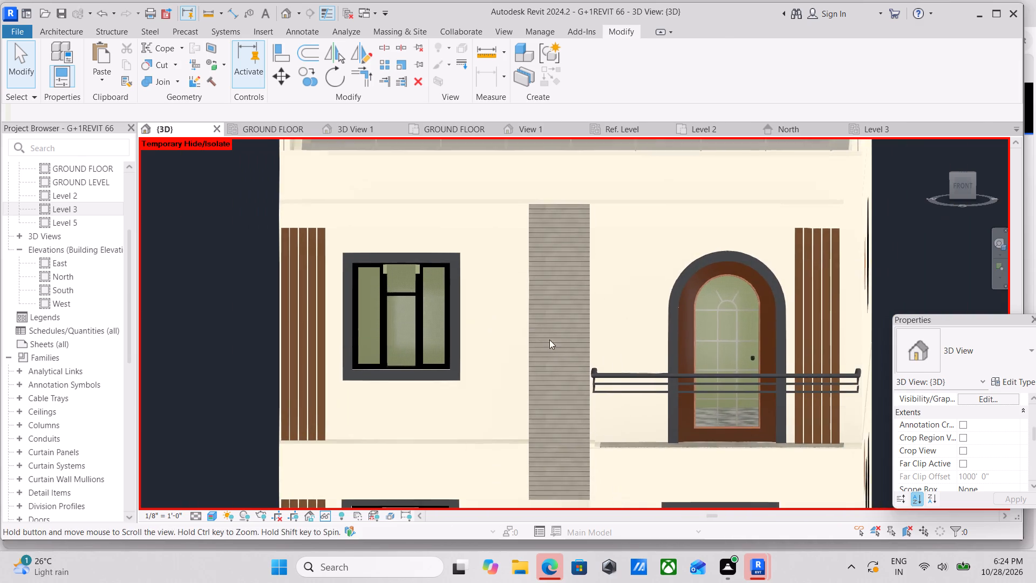
{"action": "middle_click_drag", "start_coordinate": [622, 401], "coordinate": [529, 343]}
{"action": "scroll", "coordinate": [421, 333], "scroll_direction": "down", "scroll_amount": 2}
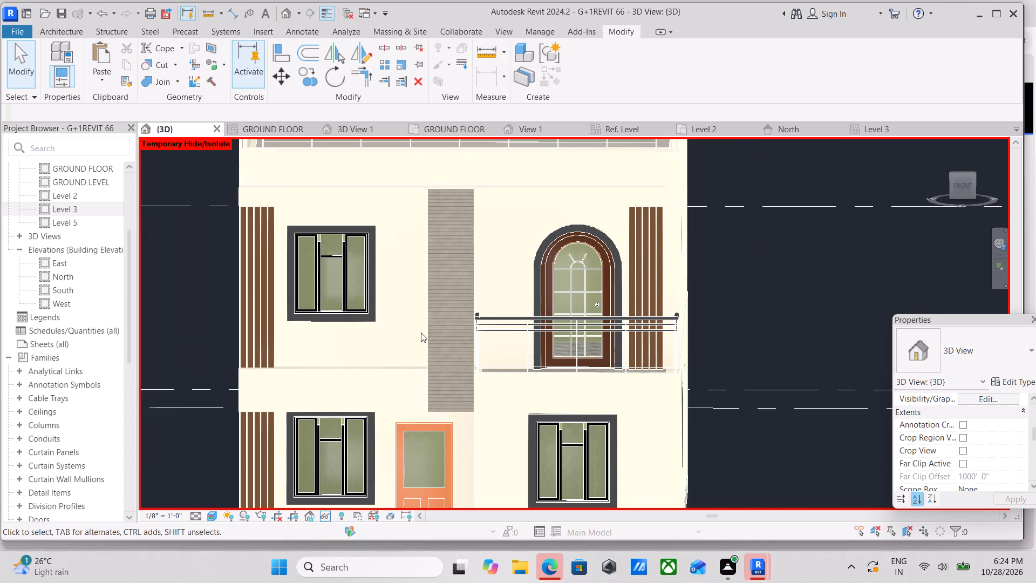
{"action": "scroll", "coordinate": [420, 344], "scroll_direction": "down", "scroll_amount": 1, "text": "shift"}
Open the baluster placement settings of the front roof railing's Glass Panel - Bottom Fill type.
{"action": "middle_click_drag", "start_coordinate": [420, 344], "coordinate": [512, 407], "text": "shift"}
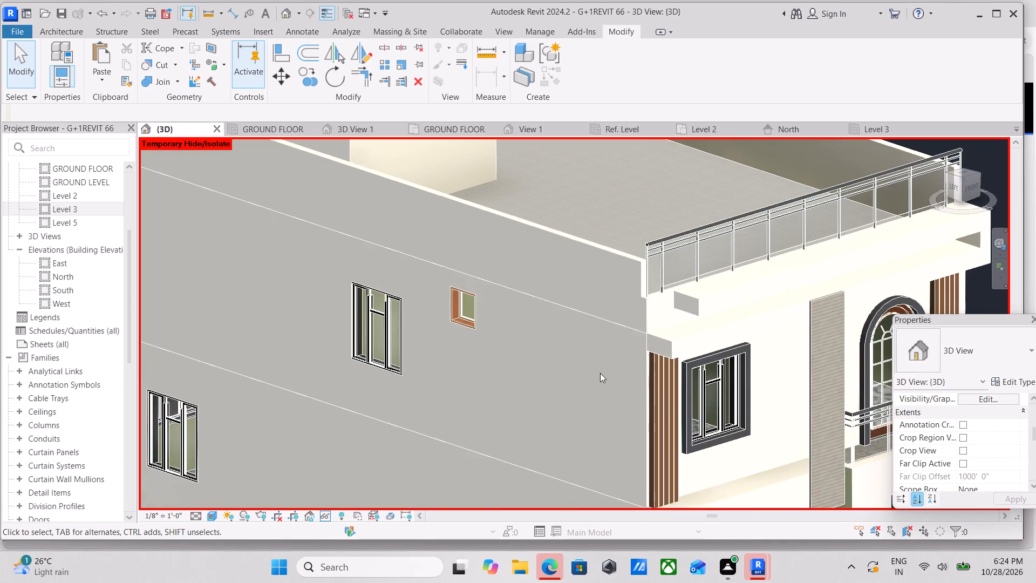
{"action": "middle_click_drag", "start_coordinate": [602, 372], "coordinate": [419, 388]}
{"action": "scroll", "coordinate": [508, 324], "scroll_direction": "up", "scroll_amount": 13}
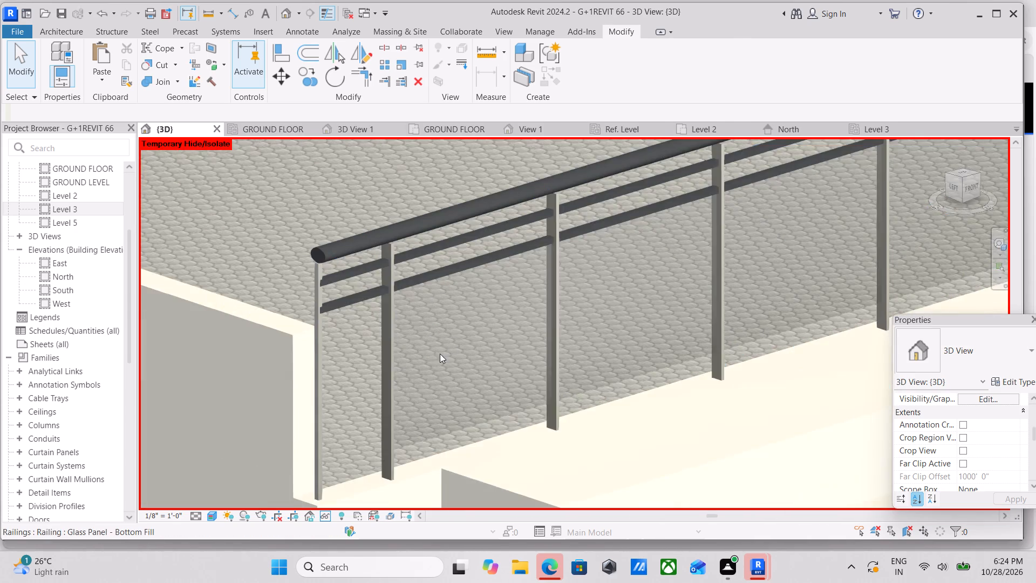
{"action": "scroll", "coordinate": [440, 354], "scroll_direction": "up", "scroll_amount": 2}
{"action": "left_click", "coordinate": [262, 222]}
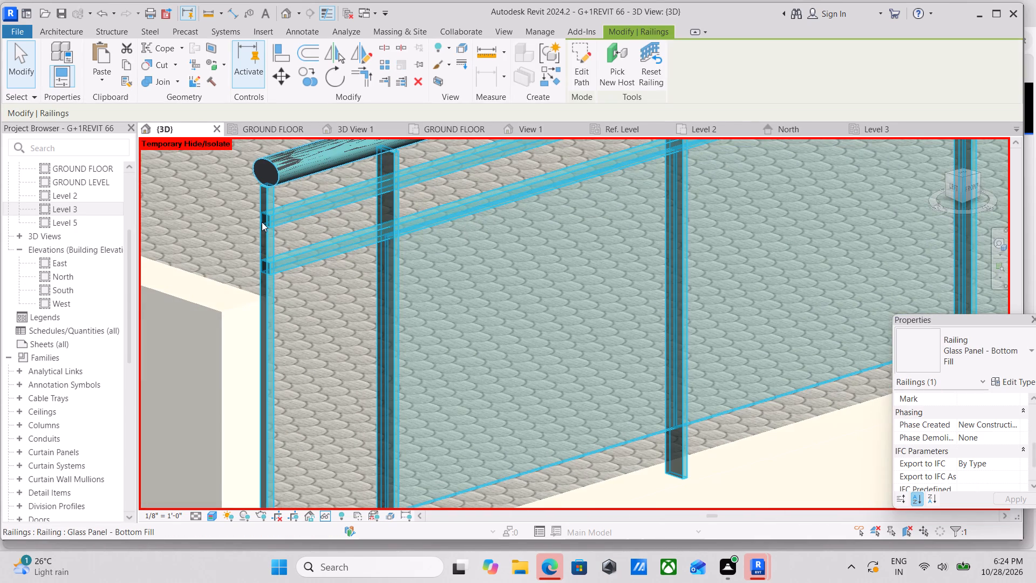
{"action": "scroll", "coordinate": [271, 221], "scroll_direction": "down", "scroll_amount": 2}
{"action": "left_click", "coordinate": [1033, 380]}
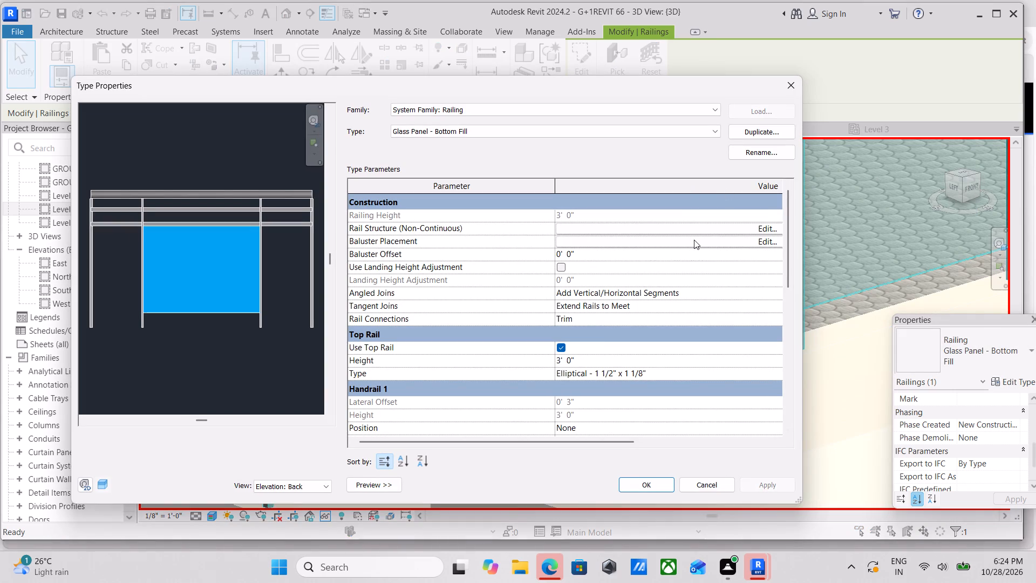
{"action": "scroll", "coordinate": [674, 243], "scroll_direction": "up", "scroll_amount": 1}
{"action": "left_click", "coordinate": [655, 241]}
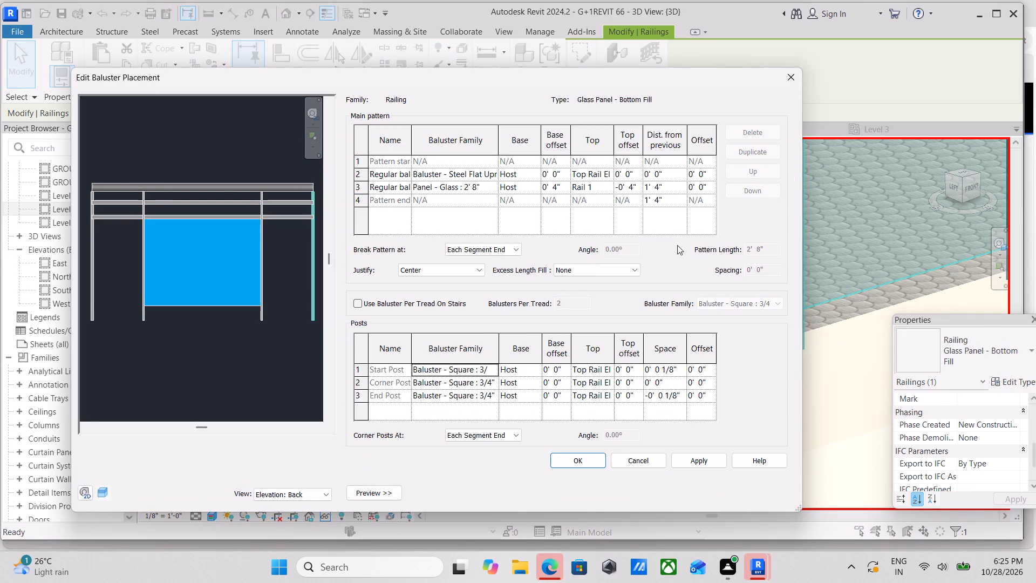
Examine the steel flat upright and glass panel entries in the main baluster pattern for editable options.
{"action": "left_click", "coordinate": [357, 175]}
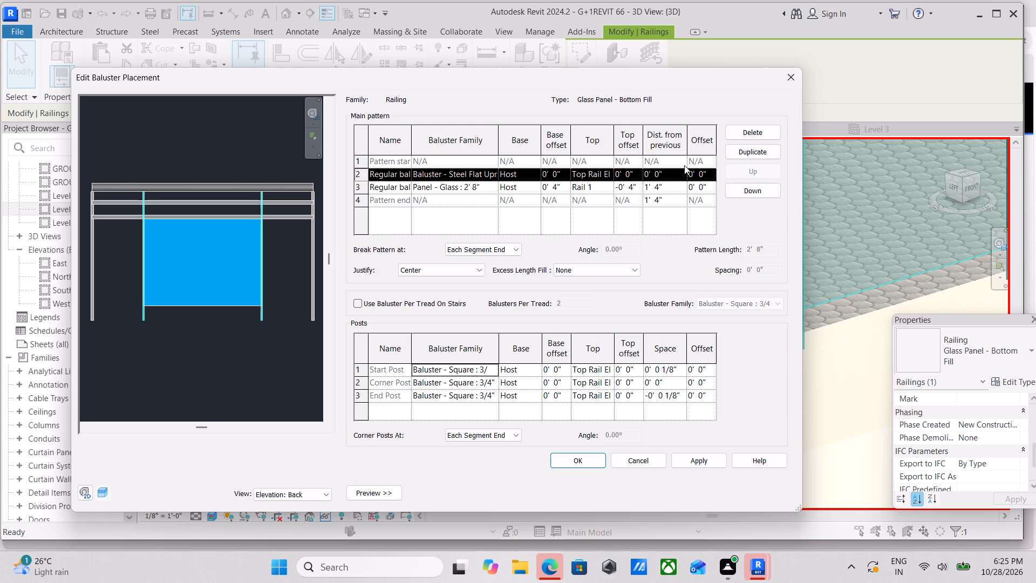
{"action": "left_click", "coordinate": [582, 171]}
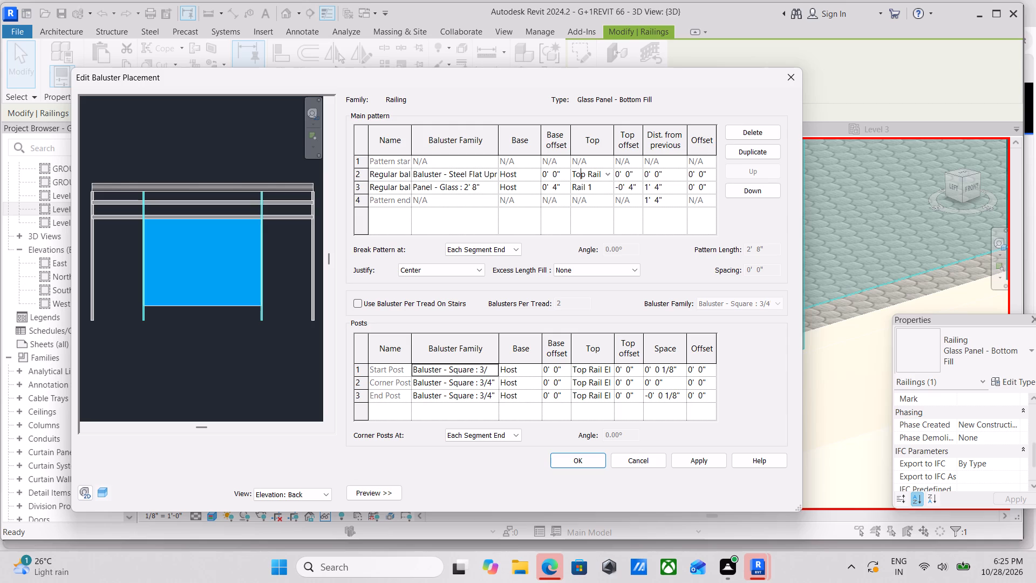
{"action": "left_click", "coordinate": [604, 172]}
{"action": "left_click", "coordinate": [604, 172]}
{"action": "triple_click", "coordinate": [356, 174]}
{"action": "left_click", "coordinate": [356, 174]}
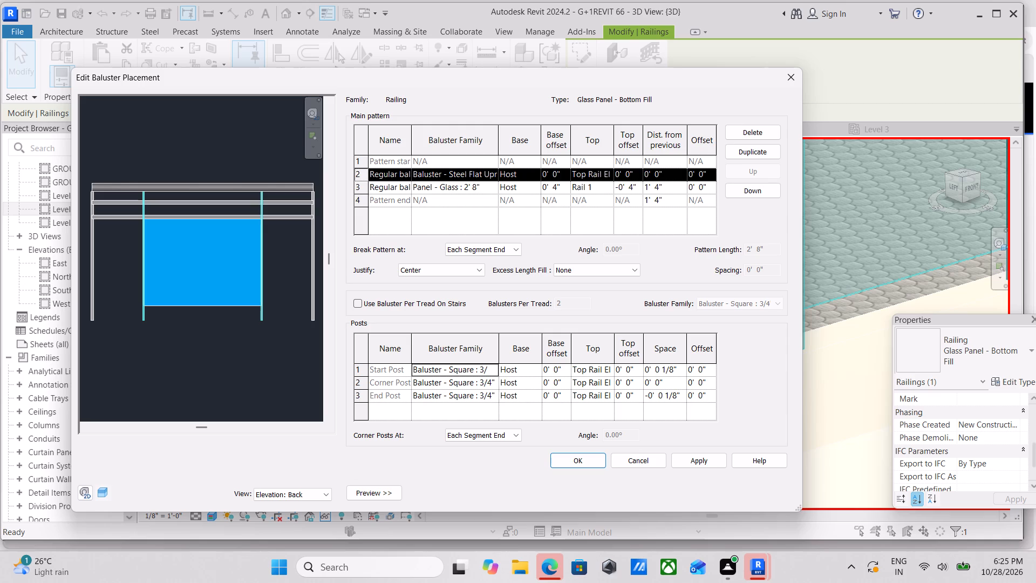
{"action": "right_click", "coordinate": [391, 173]}
{"action": "right_click", "coordinate": [391, 173]}
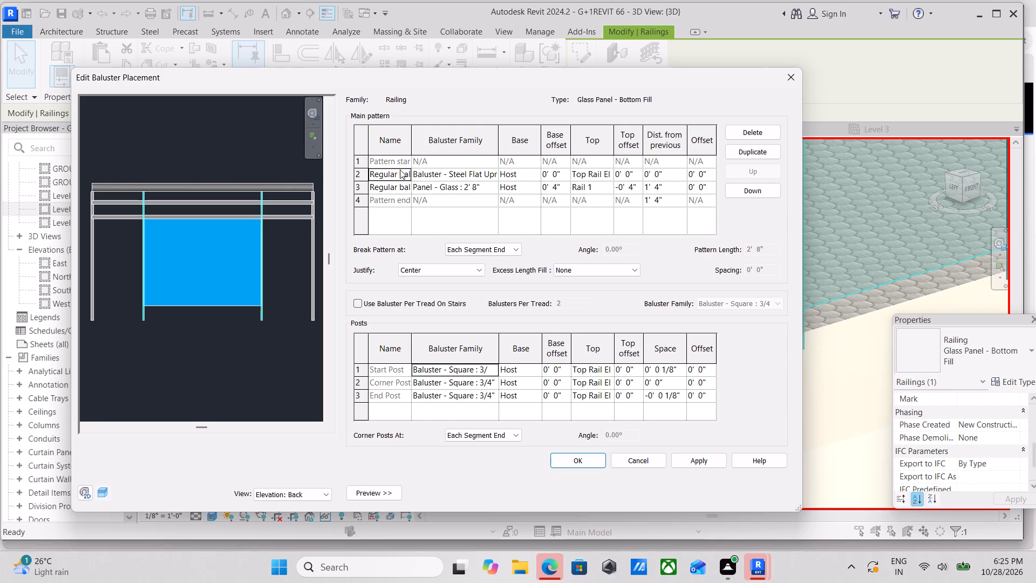
{"action": "left_click", "coordinate": [405, 168]}
{"action": "left_click", "coordinate": [407, 177]}
{"action": "left_click_drag", "start_coordinate": [360, 175], "coordinate": [515, 182]}
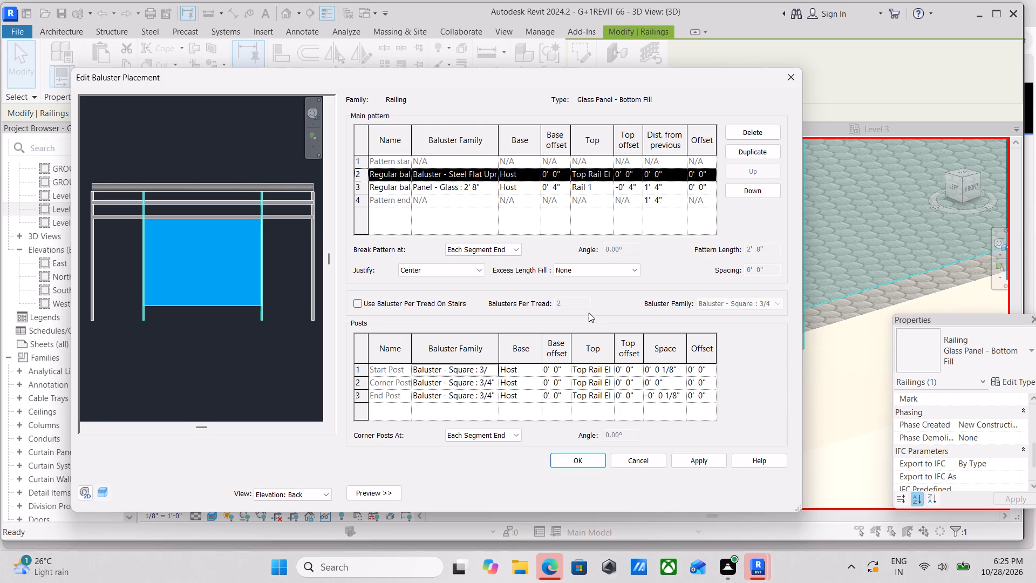
{"action": "scroll", "coordinate": [747, 241], "scroll_direction": "down", "scroll_amount": 6}
{"action": "scroll", "coordinate": [787, 378], "scroll_direction": "down", "scroll_amount": 4}
{"action": "scroll", "coordinate": [983, 431], "scroll_direction": "down", "scroll_amount": 3}
{"action": "left_click", "coordinate": [360, 172]}
{"action": "left_click", "coordinate": [360, 172]}
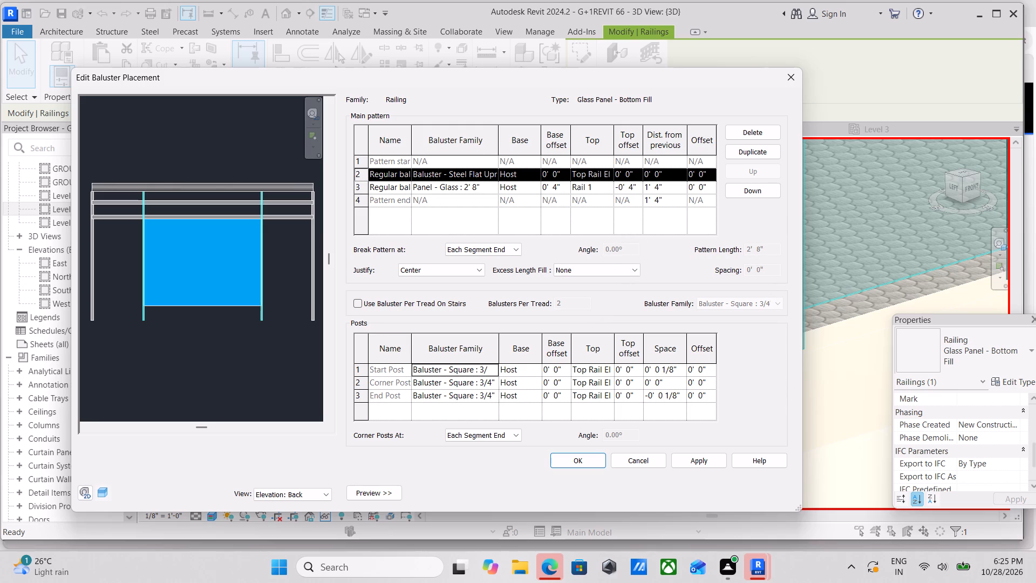
{"action": "right_click", "coordinate": [360, 172]}
{"action": "left_click", "coordinate": [357, 192]}
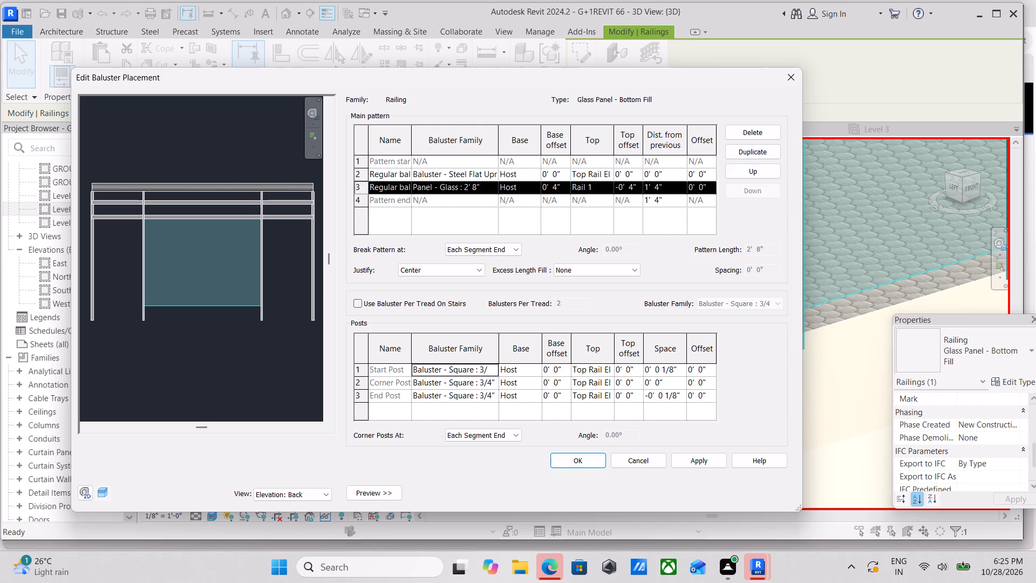
{"action": "left_click", "coordinate": [356, 171]}
{"action": "left_click", "coordinate": [358, 187]}
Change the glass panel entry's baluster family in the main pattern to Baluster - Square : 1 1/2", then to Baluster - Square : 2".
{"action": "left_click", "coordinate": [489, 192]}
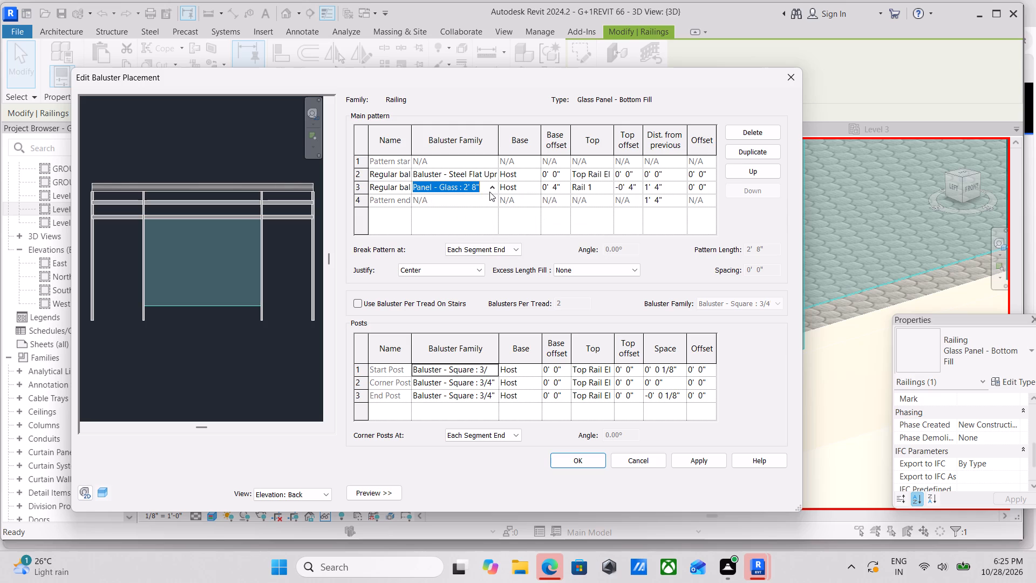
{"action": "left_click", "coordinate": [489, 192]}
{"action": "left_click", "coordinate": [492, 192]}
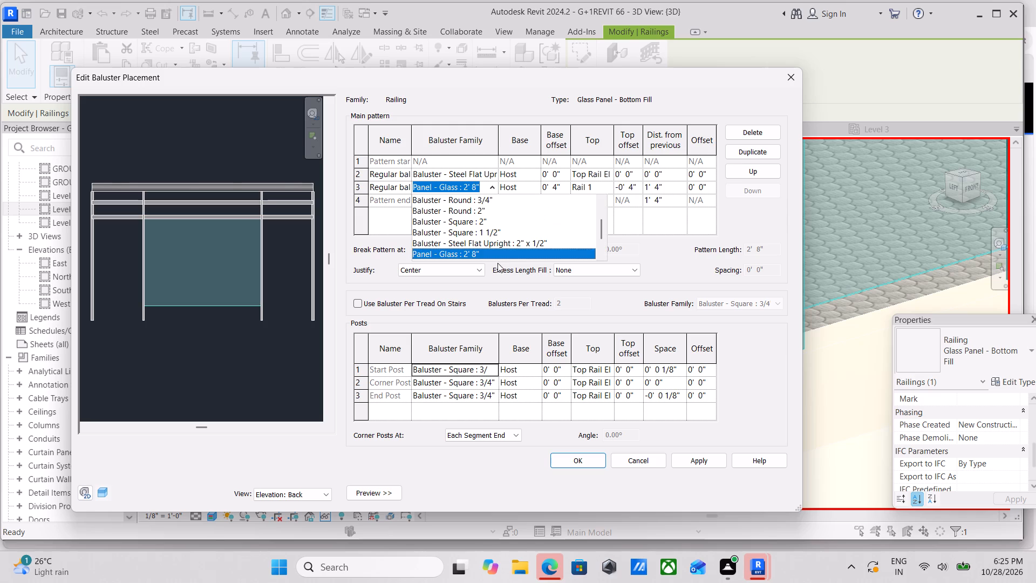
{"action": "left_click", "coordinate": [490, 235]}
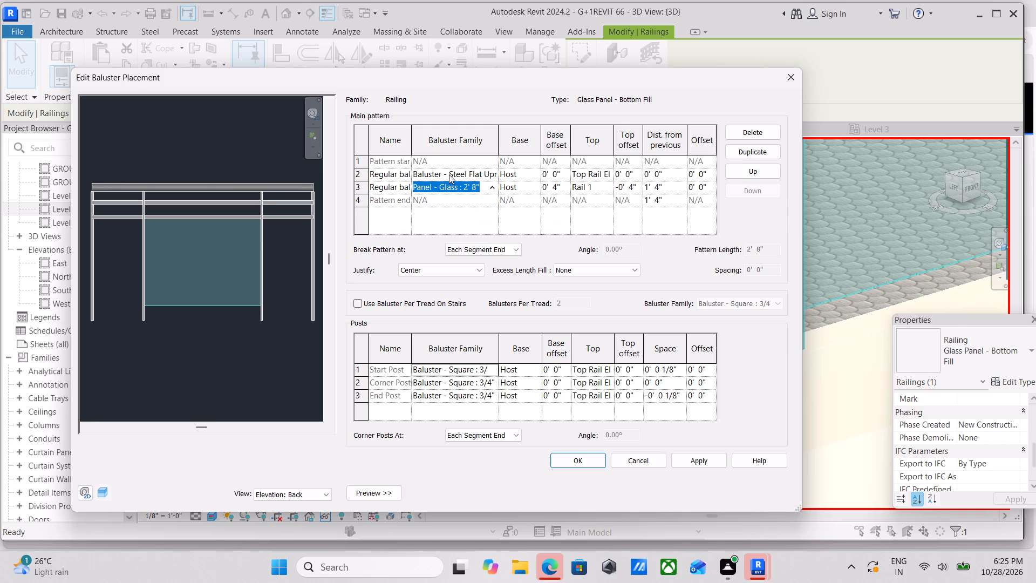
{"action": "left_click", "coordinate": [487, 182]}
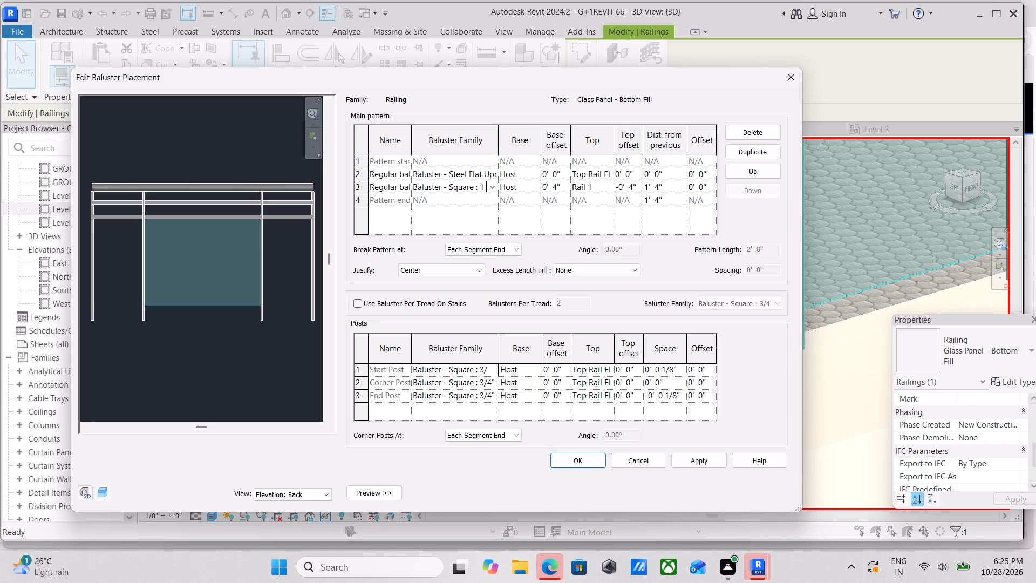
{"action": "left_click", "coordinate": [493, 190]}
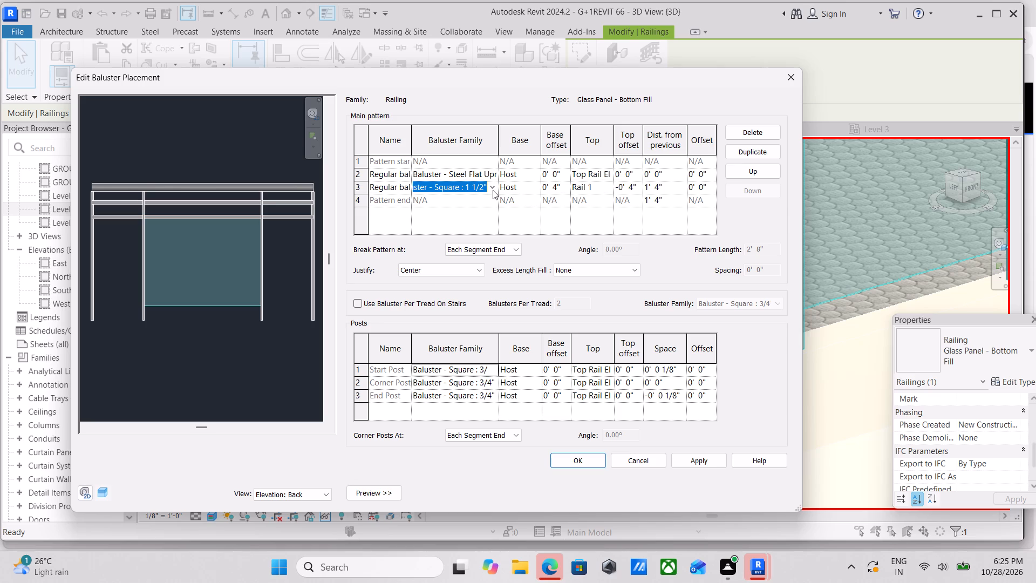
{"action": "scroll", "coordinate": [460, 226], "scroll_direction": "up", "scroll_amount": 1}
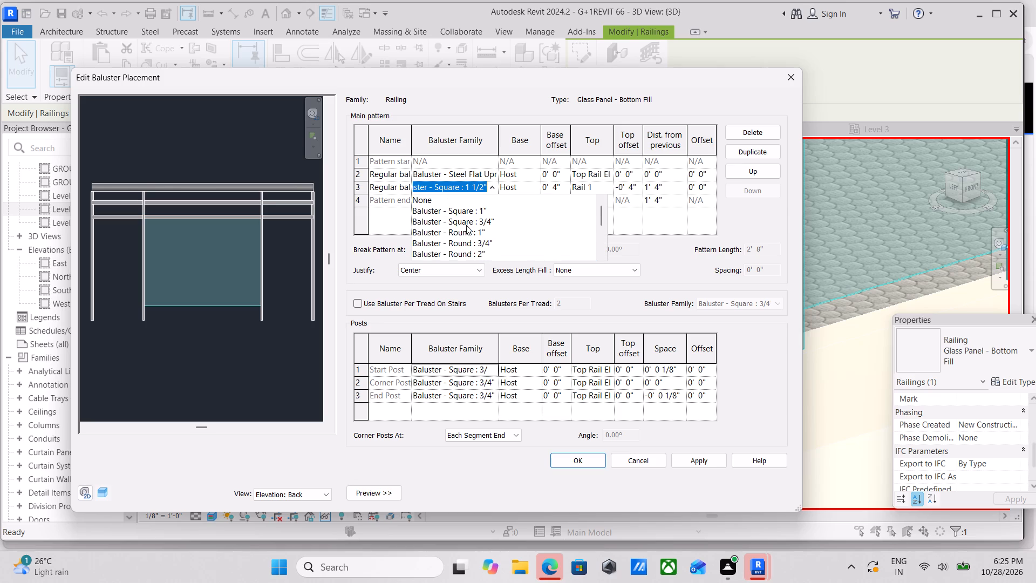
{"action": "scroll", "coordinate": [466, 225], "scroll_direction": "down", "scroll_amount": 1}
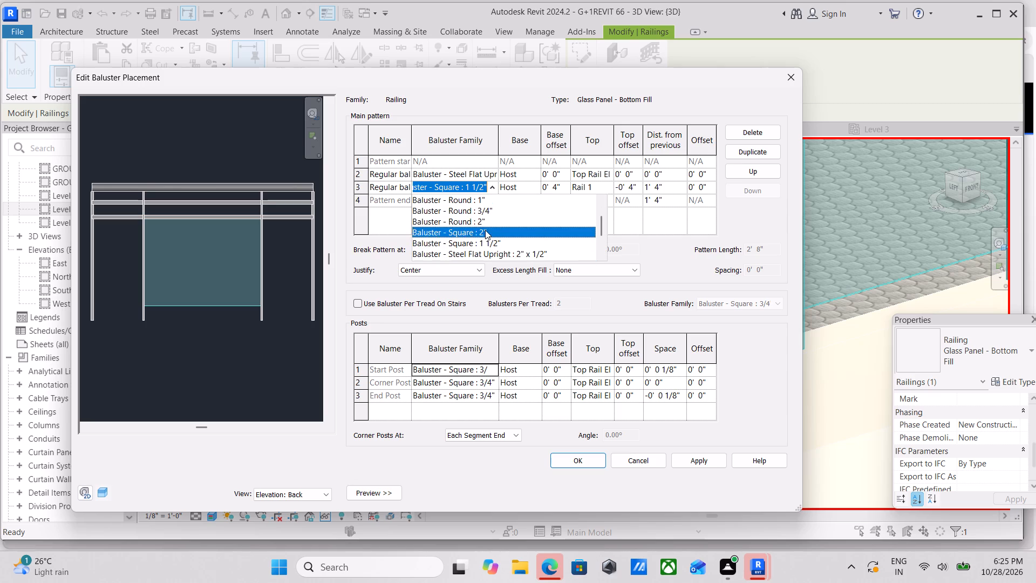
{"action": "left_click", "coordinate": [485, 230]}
Set Corner Posts At to Never and apply the baluster placement settings.
{"action": "scroll", "coordinate": [599, 195], "scroll_direction": "down", "scroll_amount": 2}
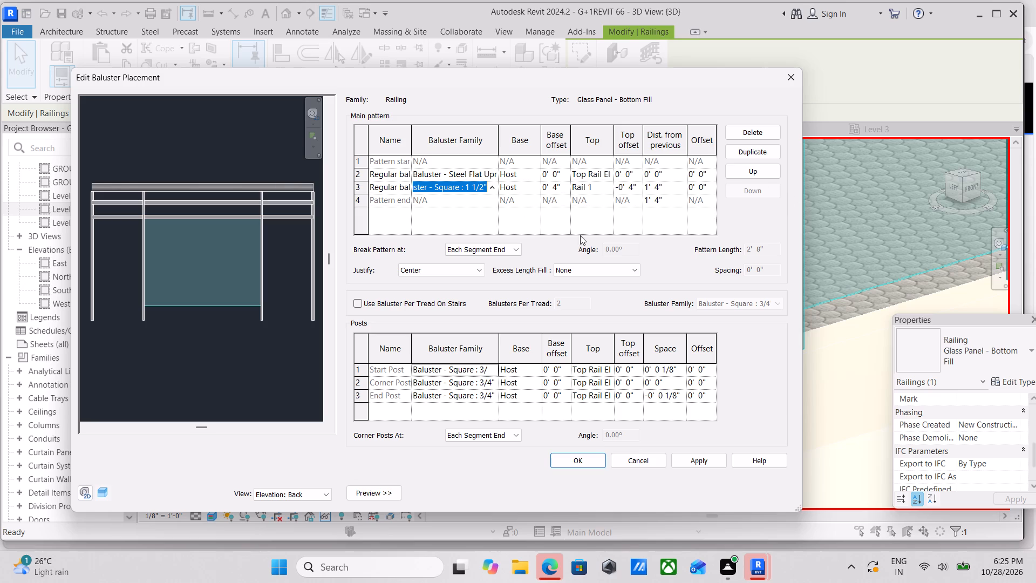
{"action": "scroll", "coordinate": [466, 251], "scroll_direction": "down", "scroll_amount": 3}
{"action": "scroll", "coordinate": [580, 261], "scroll_direction": "up", "scroll_amount": 3}
{"action": "scroll", "coordinate": [507, 242], "scroll_direction": "up", "scroll_amount": 3}
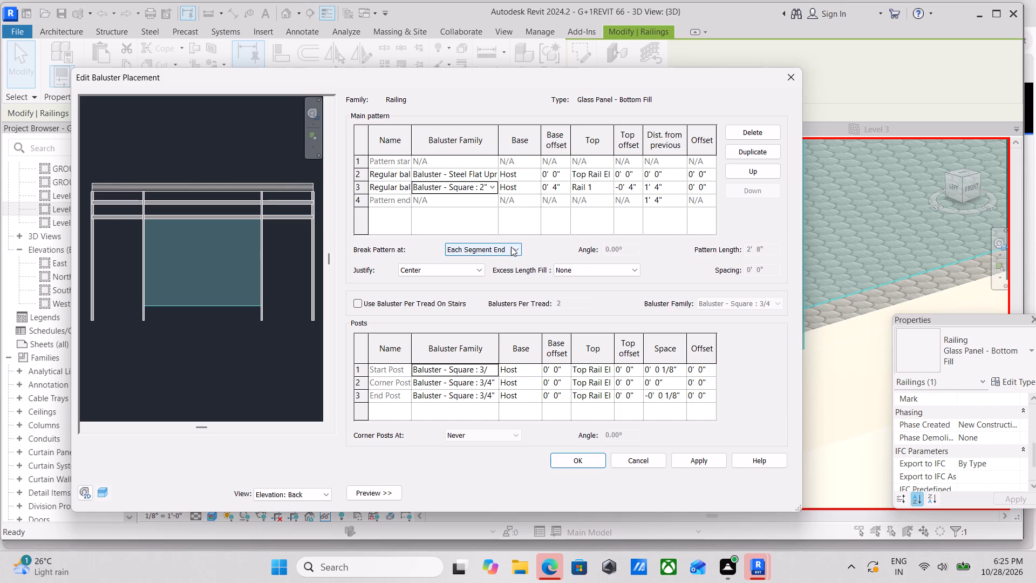
{"action": "scroll", "coordinate": [796, 346], "scroll_direction": "down", "scroll_amount": 1}
{"action": "left_click", "coordinate": [691, 458]}
{"action": "left_click", "coordinate": [592, 460]}
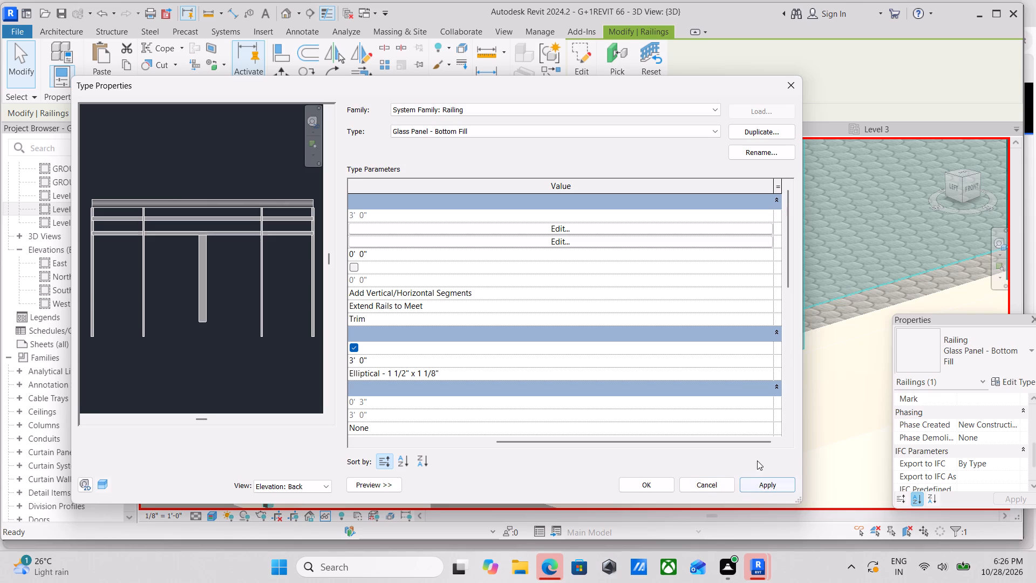
Review the baluster placement and the non-continuous rail structure of the Glass Panel - Bottom Fill railing type.
{"action": "left_click", "coordinate": [564, 244]}
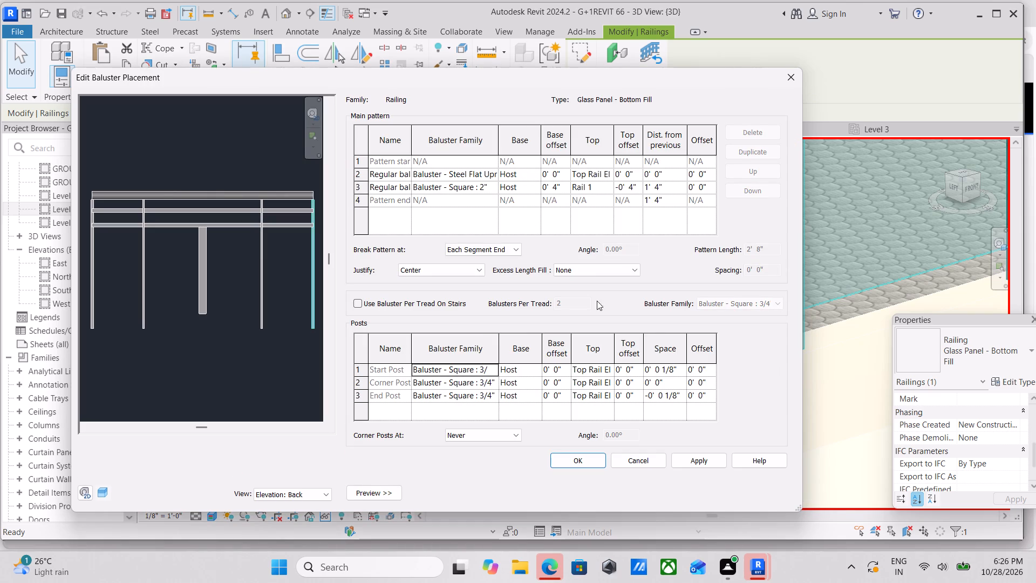
{"action": "left_click", "coordinate": [792, 80]}
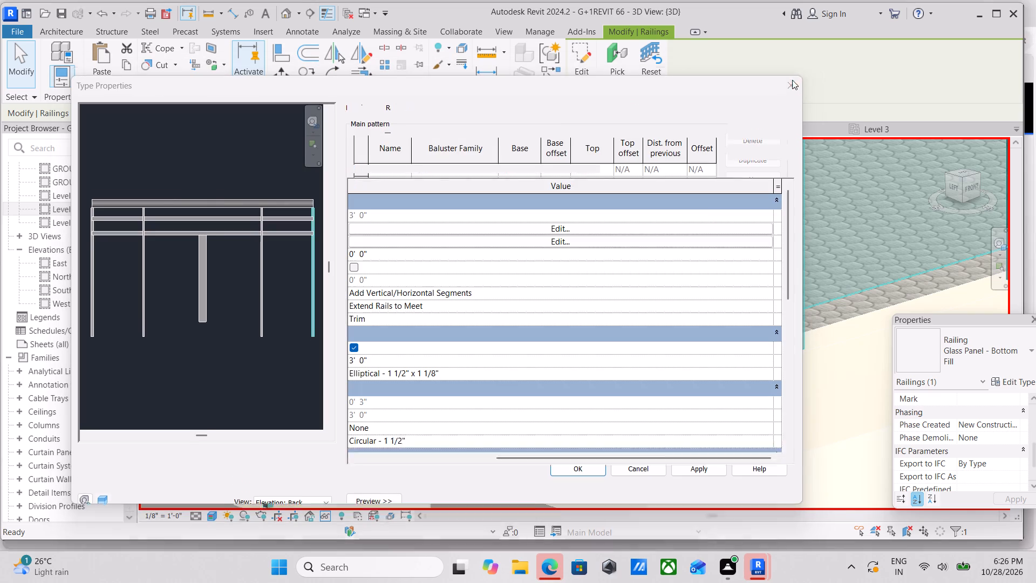
{"action": "left_click", "coordinate": [561, 225]}
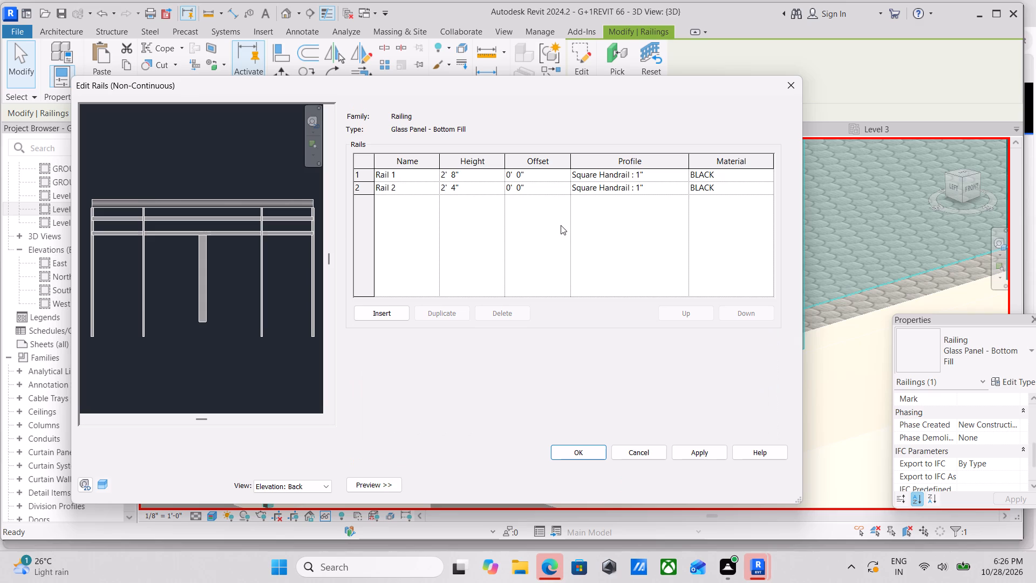
{"action": "left_click", "coordinate": [703, 451]}
{"action": "left_click", "coordinate": [787, 77]}
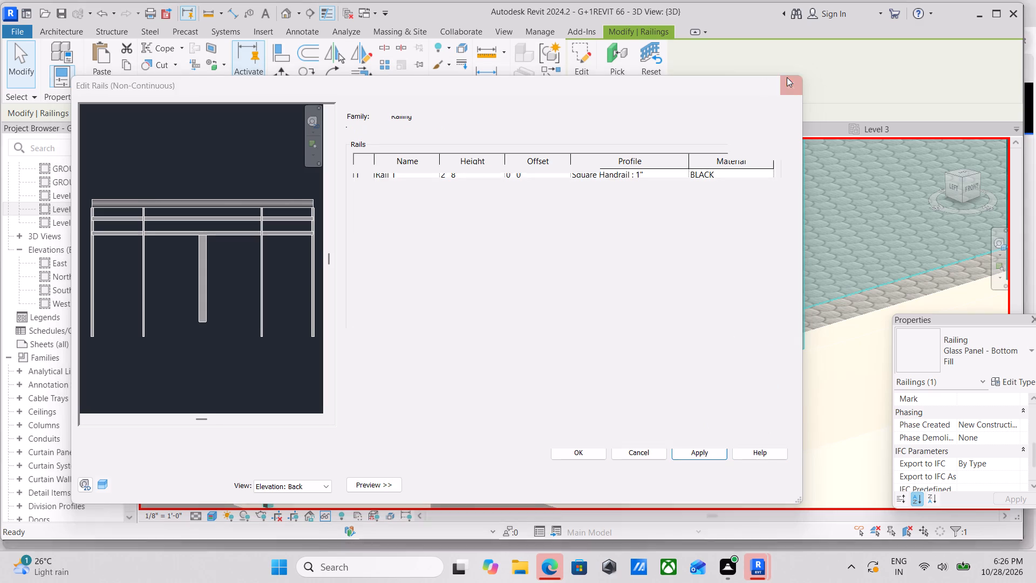
Set the baluster family of the main pattern's third entry to Panel - Glass : 2' 8" and apply the baluster placement.
{"action": "left_click", "coordinate": [563, 246]}
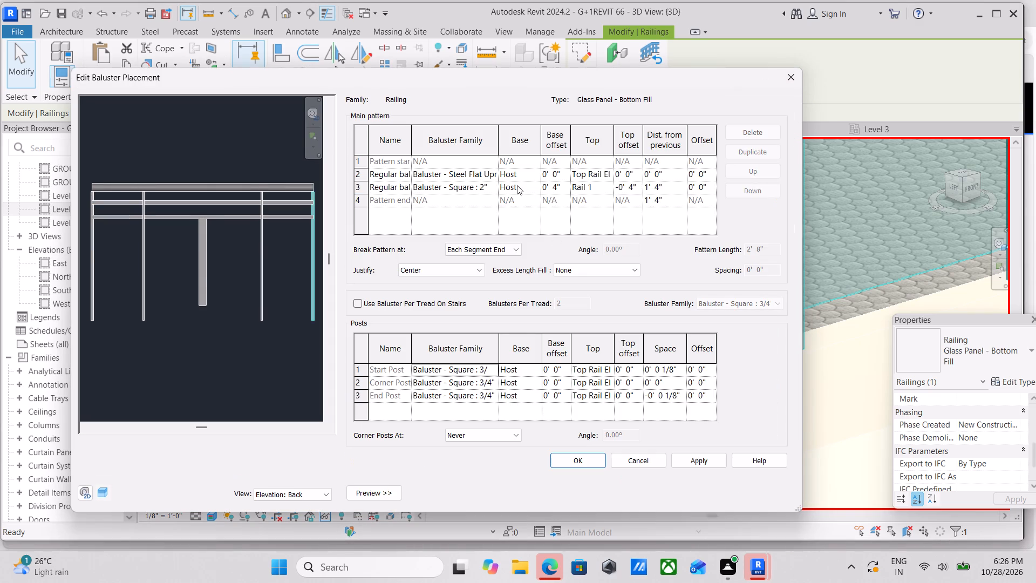
{"action": "left_click", "coordinate": [488, 189]}
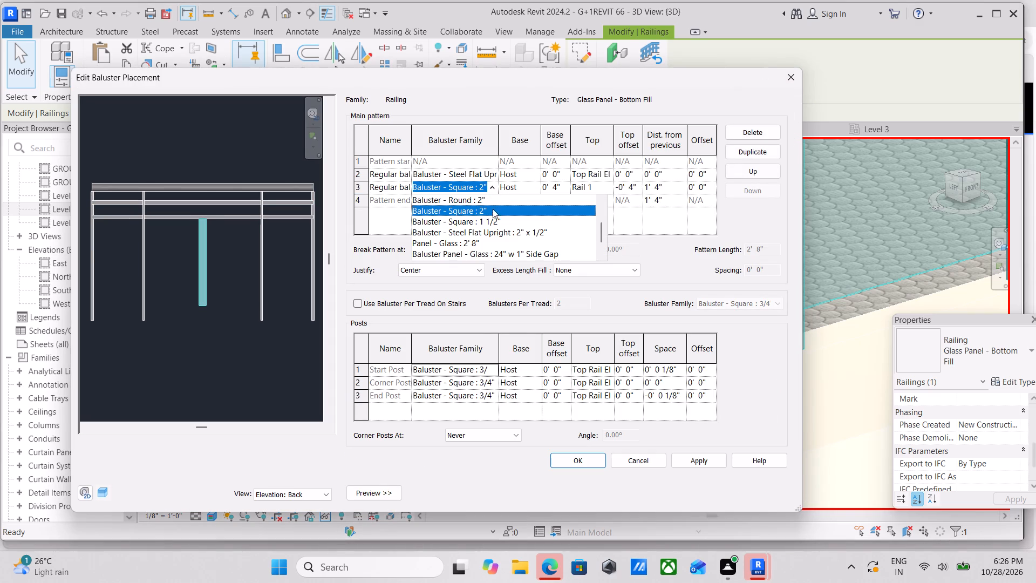
{"action": "scroll", "coordinate": [476, 221], "scroll_direction": "up", "scroll_amount": 5}
{"action": "scroll", "coordinate": [459, 226], "scroll_direction": "down", "scroll_amount": 2}
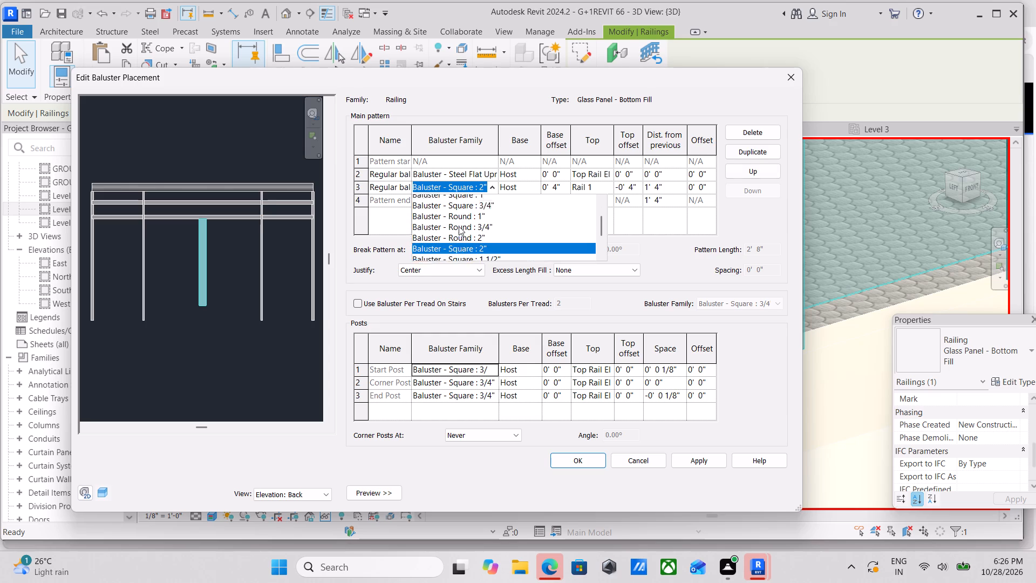
{"action": "scroll", "coordinate": [459, 226], "scroll_direction": "down", "scroll_amount": 2}
{"action": "left_click", "coordinate": [463, 221]}
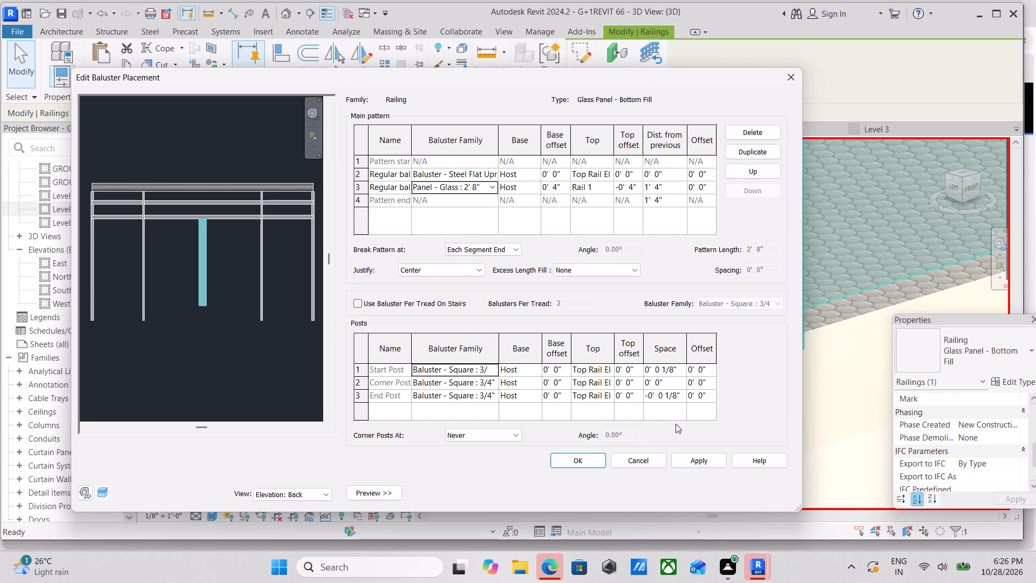
{"action": "left_click", "coordinate": [698, 460]}
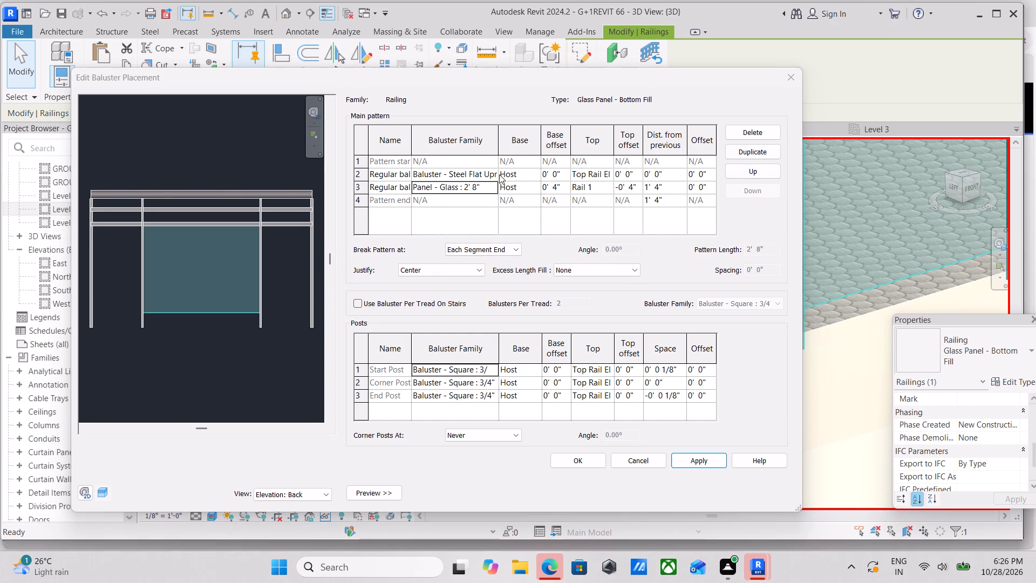
{"action": "left_click", "coordinate": [485, 171]}
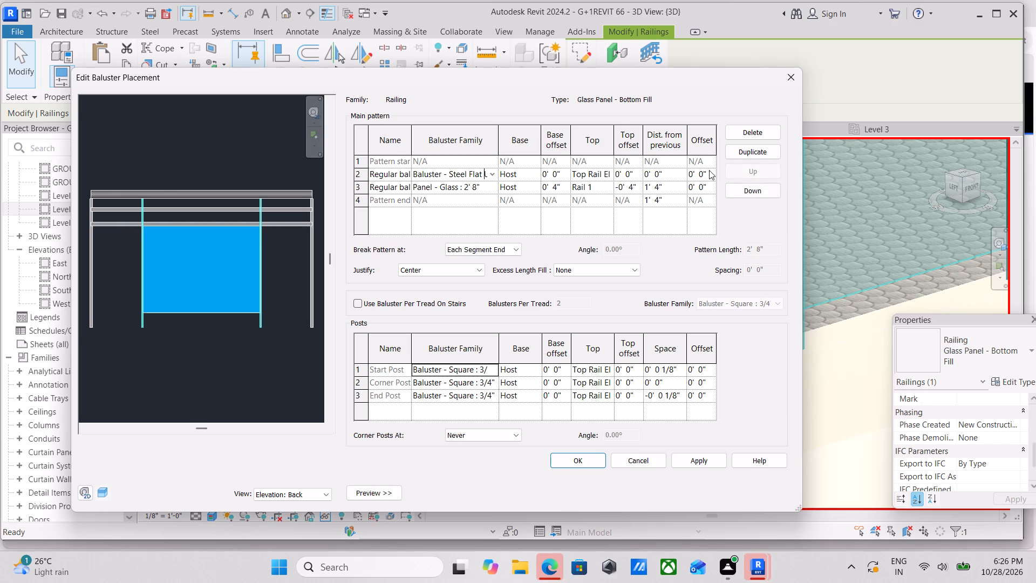
{"action": "left_click", "coordinate": [705, 455]}
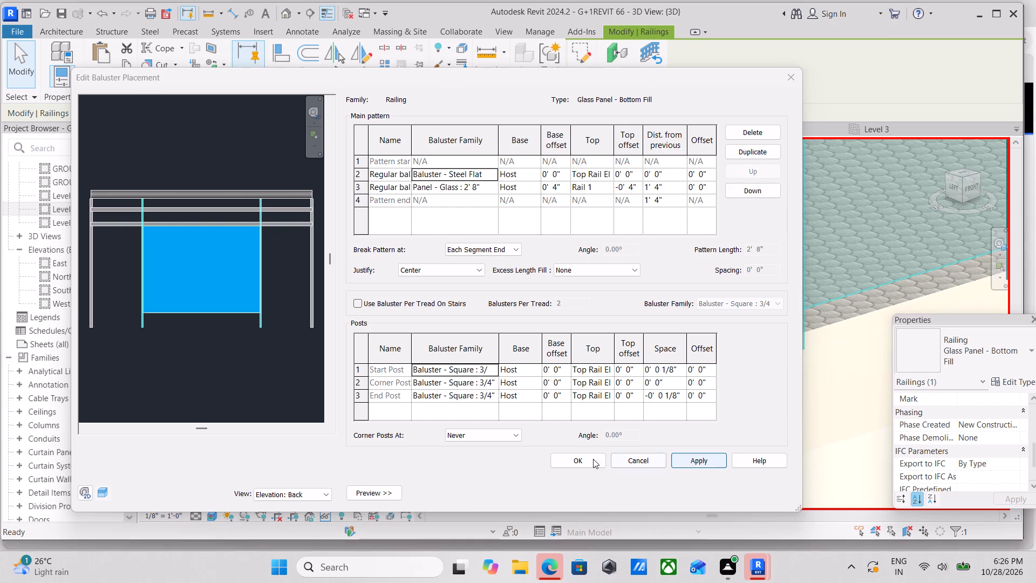
Accept the baluster placement and type property changes of the Glass Panel - Bottom Fill railing and deselect it.
{"action": "left_click", "coordinate": [584, 458]}
{"action": "left_click", "coordinate": [780, 488]}
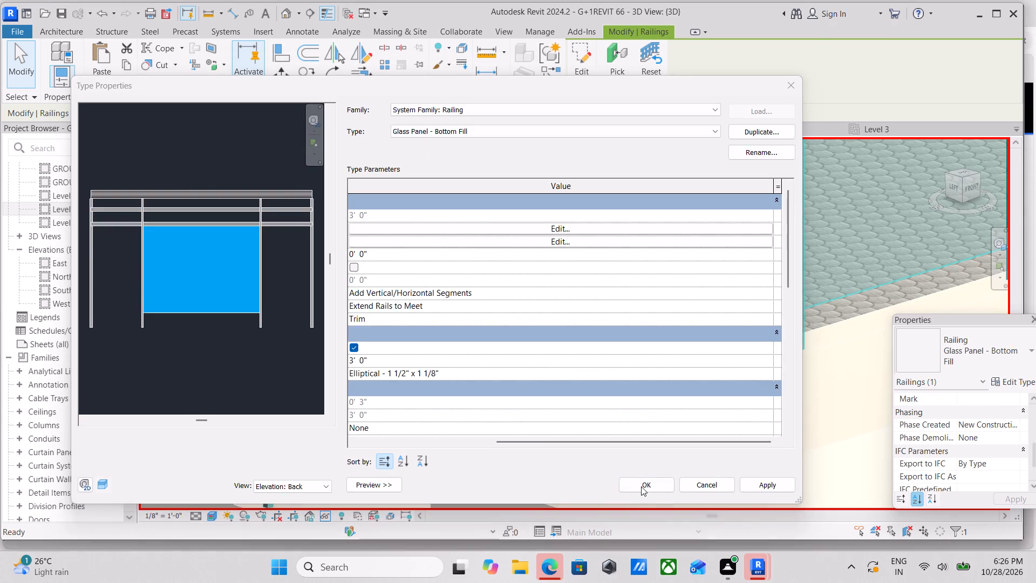
{"action": "left_click", "coordinate": [636, 485]}
{"action": "scroll", "coordinate": [695, 405], "scroll_direction": "down", "scroll_amount": 3}
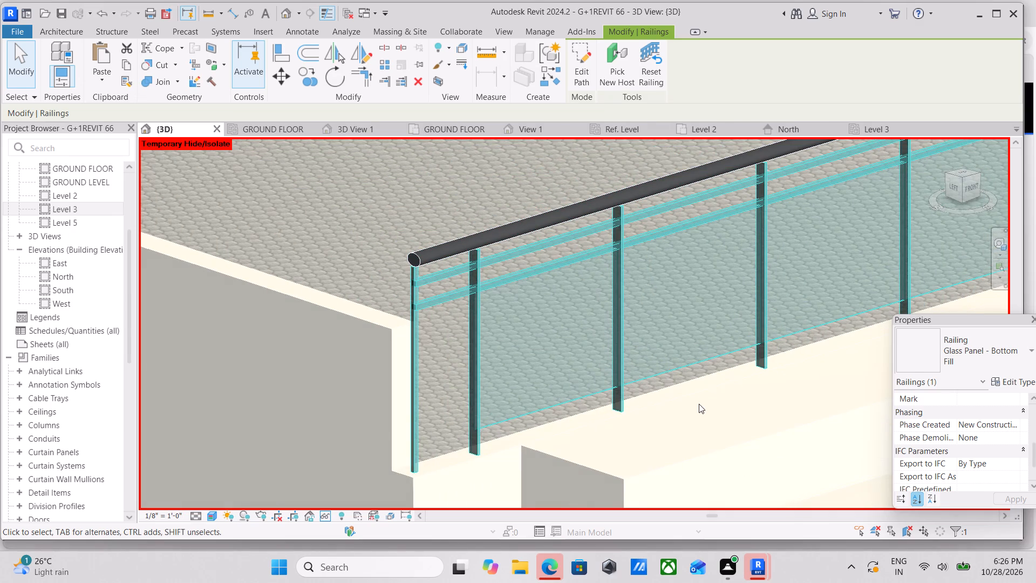
{"action": "key", "text": "Escape"}
Examine the front roof glass-panel railing from one end to the other and in the context of the whole front facade.
{"action": "scroll", "coordinate": [712, 388], "scroll_direction": "down", "scroll_amount": 4}
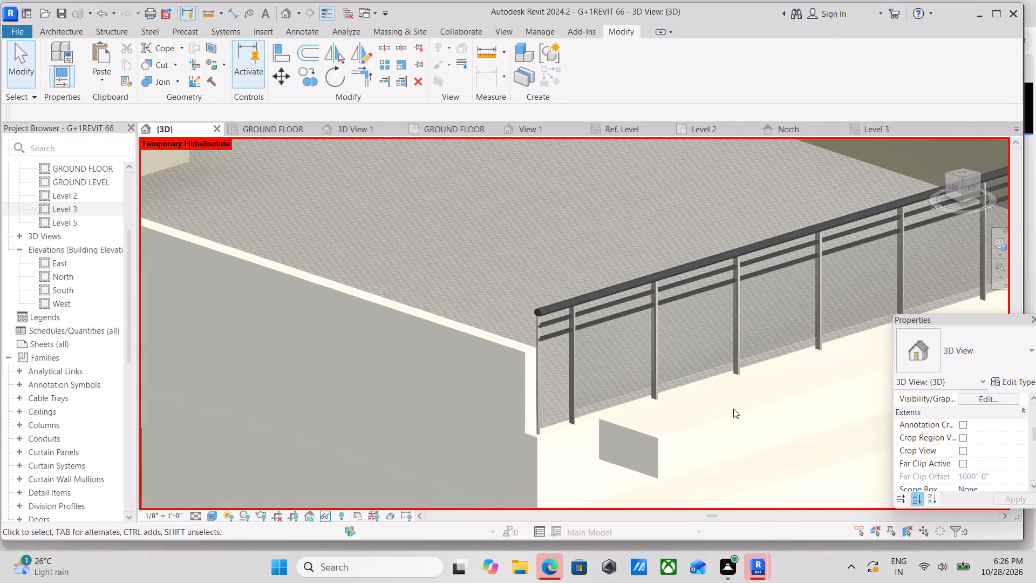
{"action": "scroll", "coordinate": [734, 409], "scroll_direction": "down", "scroll_amount": 2}
{"action": "middle_click_drag", "start_coordinate": [741, 433], "coordinate": [673, 428]}
{"action": "middle_click_drag", "start_coordinate": [678, 436], "coordinate": [626, 390], "text": "shift"}
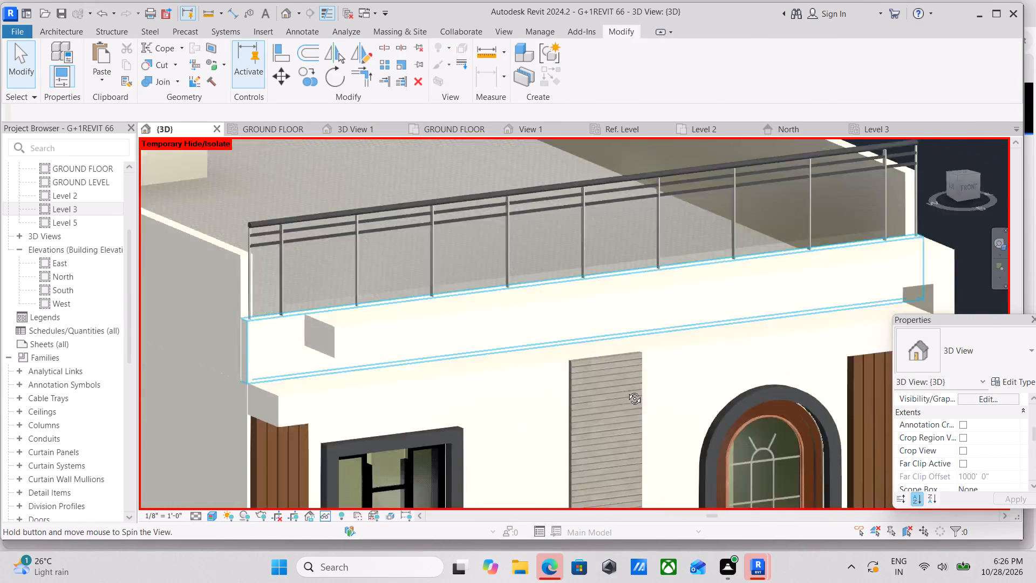
{"action": "middle_click_drag", "start_coordinate": [626, 390], "coordinate": [622, 455], "text": "shift"}
{"action": "scroll", "coordinate": [725, 302], "scroll_direction": "up", "scroll_amount": 3}
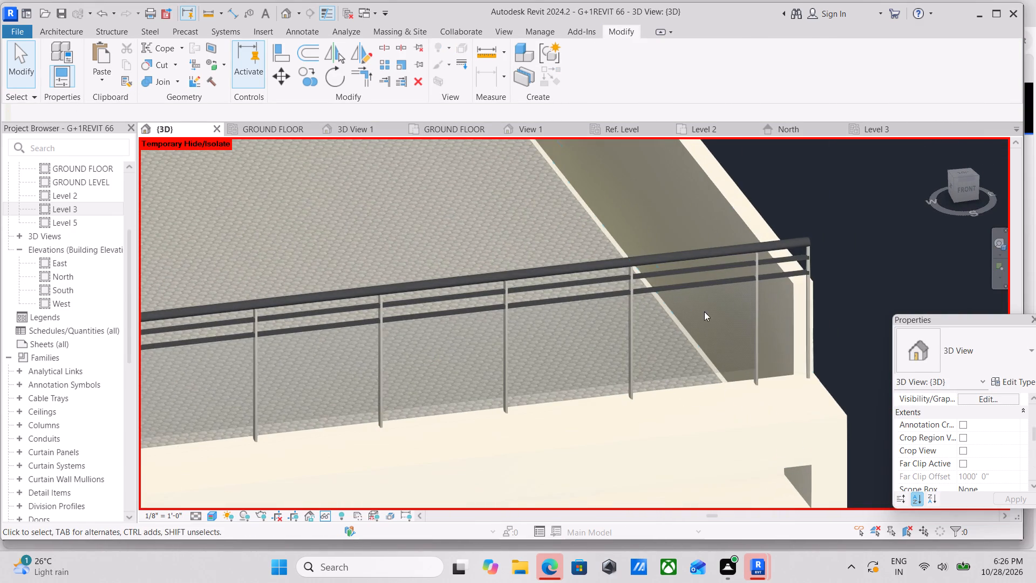
{"action": "scroll", "coordinate": [592, 318], "scroll_direction": "down", "scroll_amount": 3}
{"action": "middle_click_drag", "start_coordinate": [359, 397], "coordinate": [594, 295]}
{"action": "scroll", "coordinate": [620, 290], "scroll_direction": "down", "scroll_amount": 3}
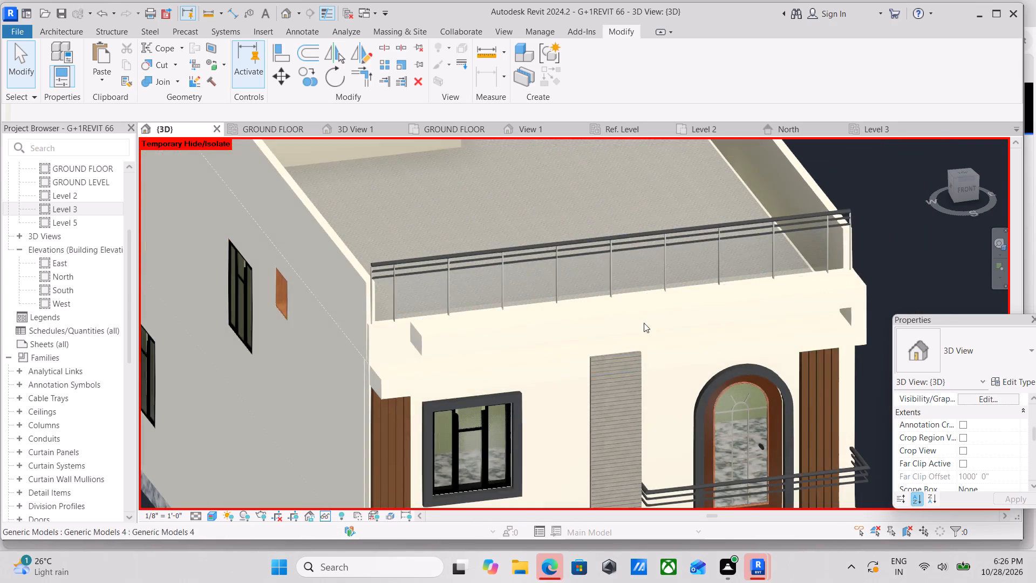
{"action": "scroll", "coordinate": [652, 326], "scroll_direction": "down", "scroll_amount": 2}
{"action": "middle_click_drag", "start_coordinate": [657, 327], "coordinate": [704, 299]}
{"action": "scroll", "coordinate": [774, 367], "scroll_direction": "down", "scroll_amount": 3}
{"action": "middle_click_drag", "start_coordinate": [774, 367], "coordinate": [725, 301]}
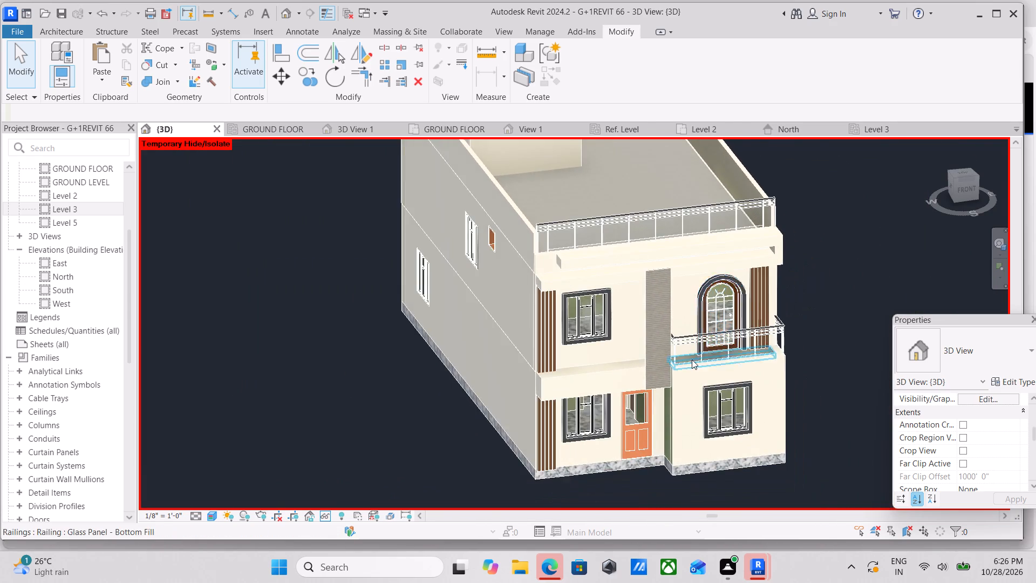
Inspect the first-floor balcony and the ground-floor entrance door and windows on the front facade.
{"action": "scroll", "coordinate": [692, 360], "scroll_direction": "up", "scroll_amount": 5}
{"action": "middle_click_drag", "start_coordinate": [650, 333], "coordinate": [560, 274]}
{"action": "scroll", "coordinate": [551, 336], "scroll_direction": "down", "scroll_amount": 1}
{"action": "middle_click_drag", "start_coordinate": [552, 336], "coordinate": [587, 287]}
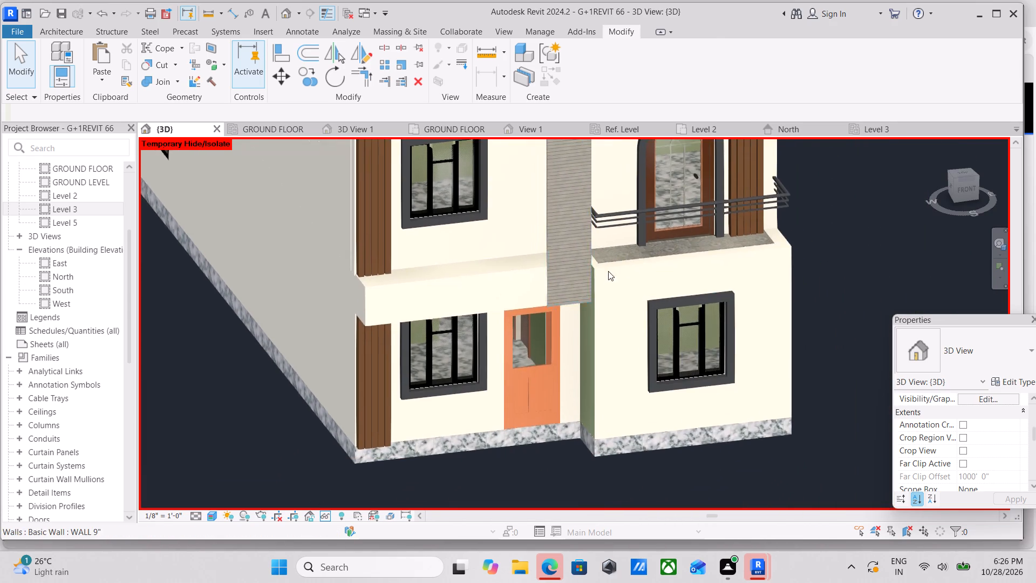
{"action": "scroll", "coordinate": [564, 389], "scroll_direction": "up", "scroll_amount": 5}
{"action": "scroll", "coordinate": [563, 389], "scroll_direction": "down", "scroll_amount": 2}
{"action": "middle_click_drag", "start_coordinate": [563, 389], "coordinate": [590, 339]}
{"action": "scroll", "coordinate": [505, 344], "scroll_direction": "up", "scroll_amount": 2}
{"action": "scroll", "coordinate": [505, 344], "scroll_direction": "down", "scroll_amount": 3}
{"action": "middle_click_drag", "start_coordinate": [505, 344], "coordinate": [526, 348]}
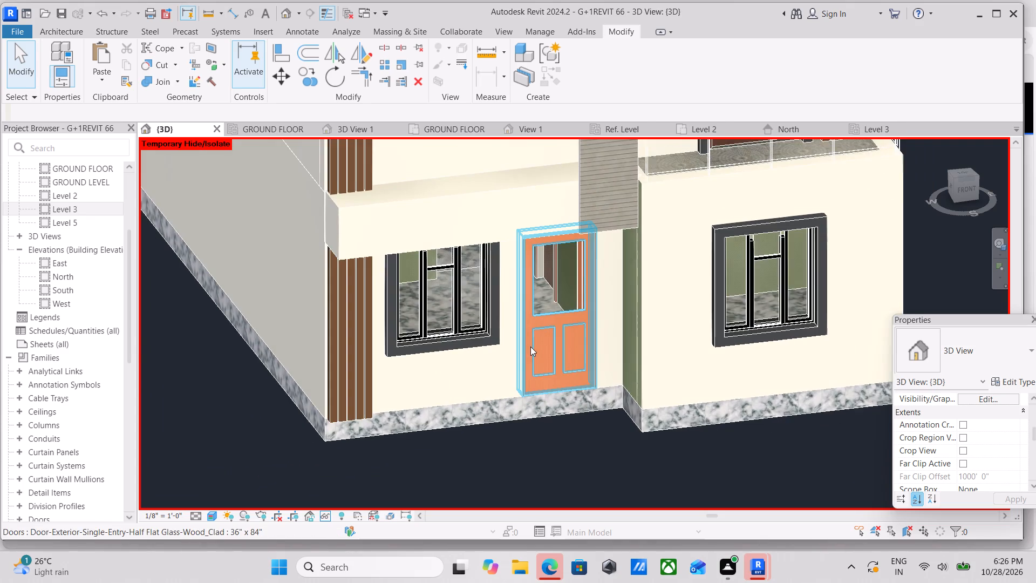
{"action": "scroll", "coordinate": [527, 348], "scroll_direction": "down", "scroll_amount": 3}
{"action": "middle_click_drag", "start_coordinate": [527, 348], "coordinate": [564, 363]}
{"action": "scroll", "coordinate": [578, 361], "scroll_direction": "down", "scroll_amount": 3}
{"action": "middle_click_drag", "start_coordinate": [580, 361], "coordinate": [662, 470]}
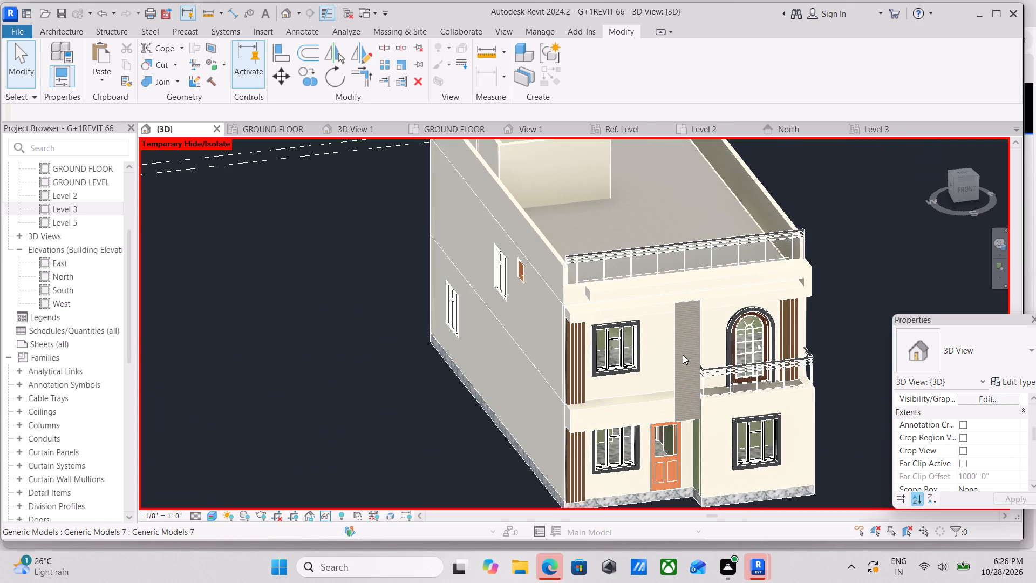
Examine the front facade's top band and the corner ledge below the roof railing.
{"action": "scroll", "coordinate": [688, 352], "scroll_direction": "down", "scroll_amount": 2}
{"action": "scroll", "coordinate": [685, 352], "scroll_direction": "up", "scroll_amount": 4}
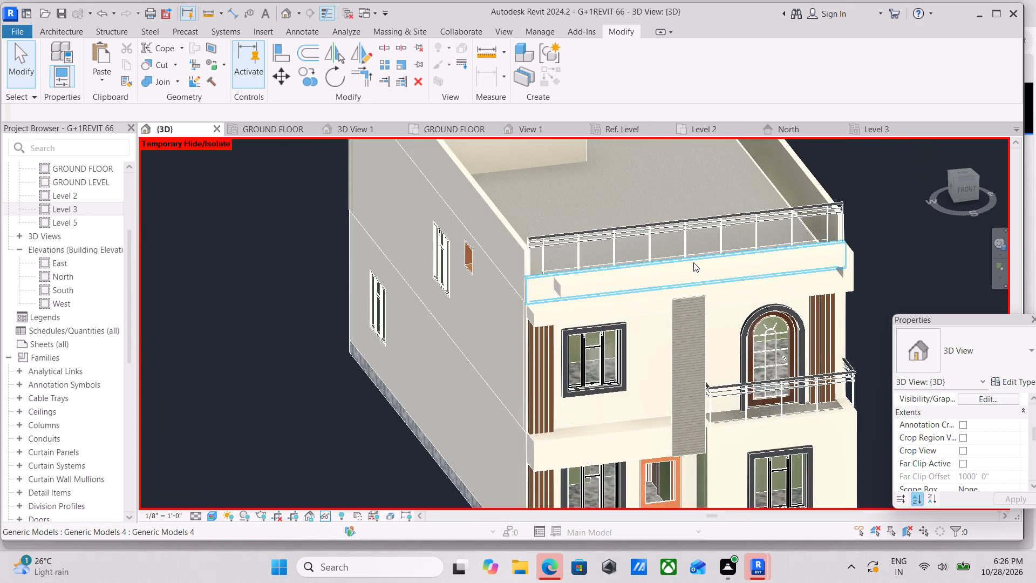
{"action": "scroll", "coordinate": [693, 262], "scroll_direction": "up", "scroll_amount": 3}
{"action": "scroll", "coordinate": [676, 330], "scroll_direction": "up", "scroll_amount": 3}
{"action": "scroll", "coordinate": [365, 318], "scroll_direction": "up", "scroll_amount": 3}
{"action": "scroll", "coordinate": [366, 345], "scroll_direction": "down", "scroll_amount": 1}
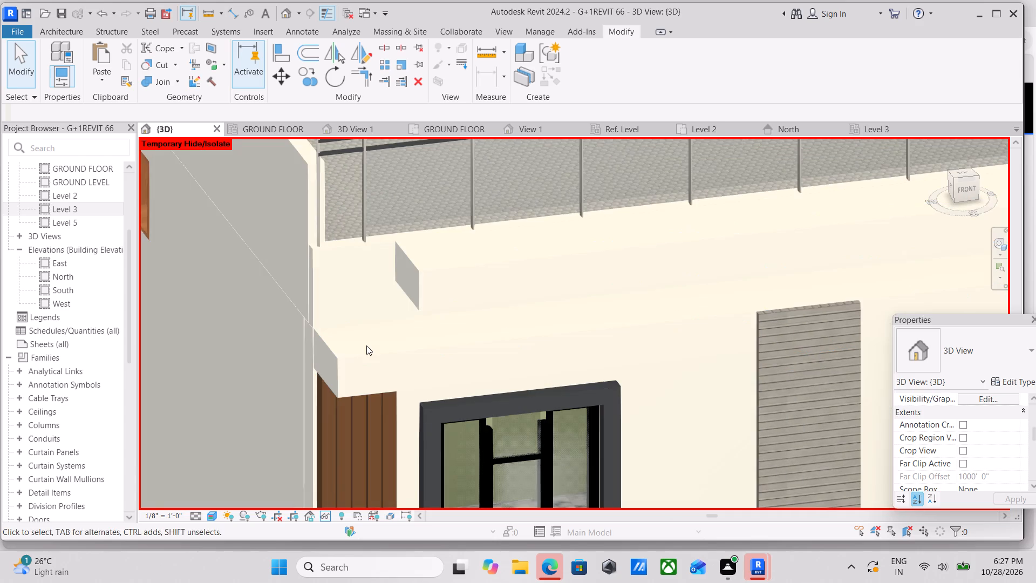
{"action": "scroll", "coordinate": [419, 375], "scroll_direction": "down", "scroll_amount": 2}
{"action": "middle_click_drag", "start_coordinate": [423, 374], "coordinate": [453, 360]}
{"action": "scroll", "coordinate": [453, 361], "scroll_direction": "down", "scroll_amount": 3}
{"action": "middle_click_drag", "start_coordinate": [458, 357], "coordinate": [459, 374]}
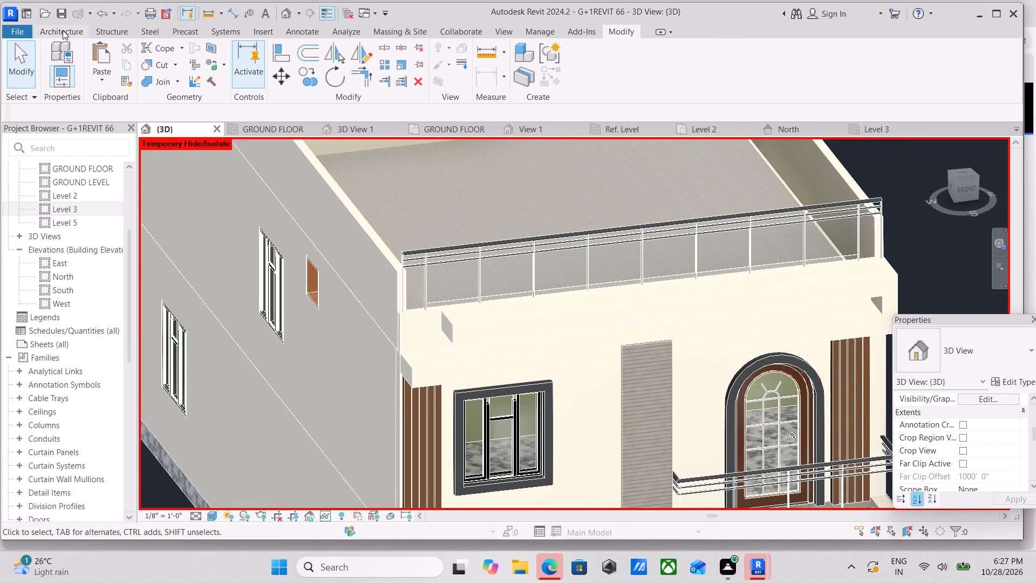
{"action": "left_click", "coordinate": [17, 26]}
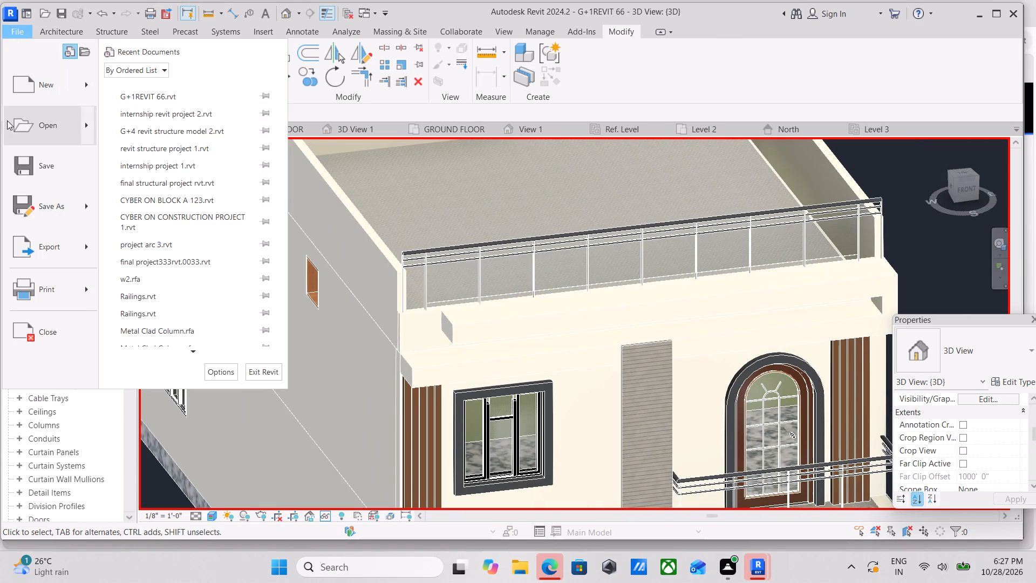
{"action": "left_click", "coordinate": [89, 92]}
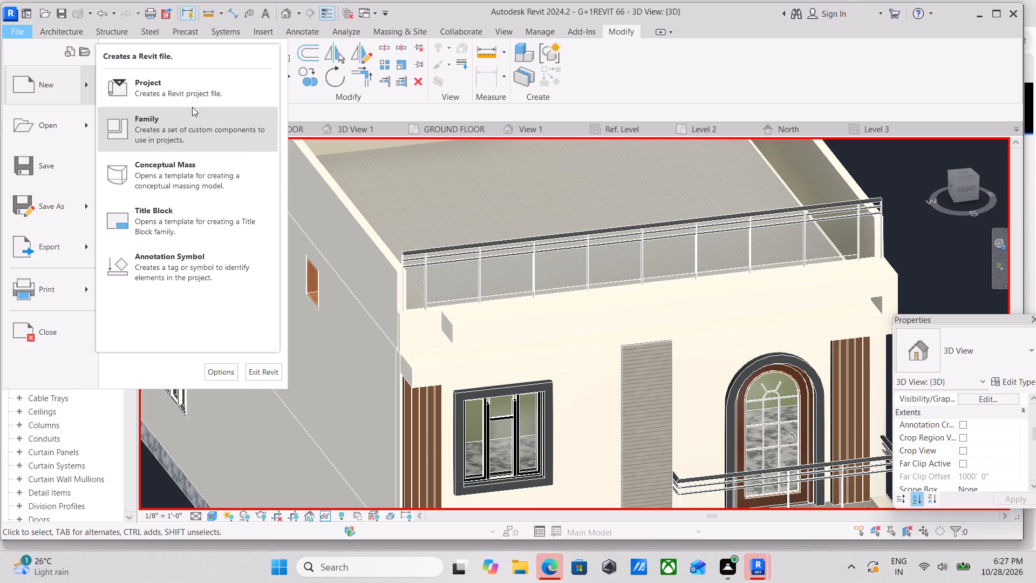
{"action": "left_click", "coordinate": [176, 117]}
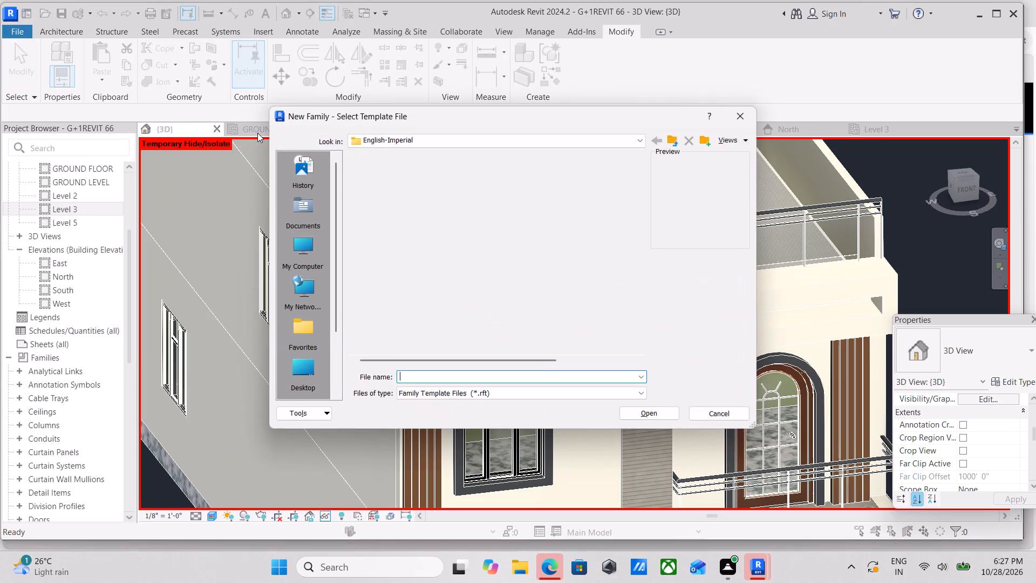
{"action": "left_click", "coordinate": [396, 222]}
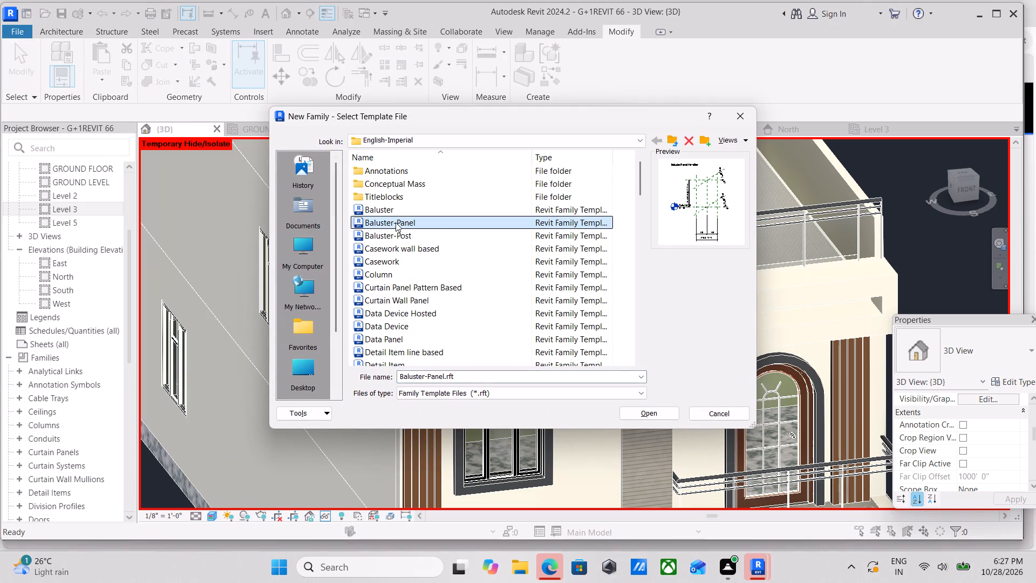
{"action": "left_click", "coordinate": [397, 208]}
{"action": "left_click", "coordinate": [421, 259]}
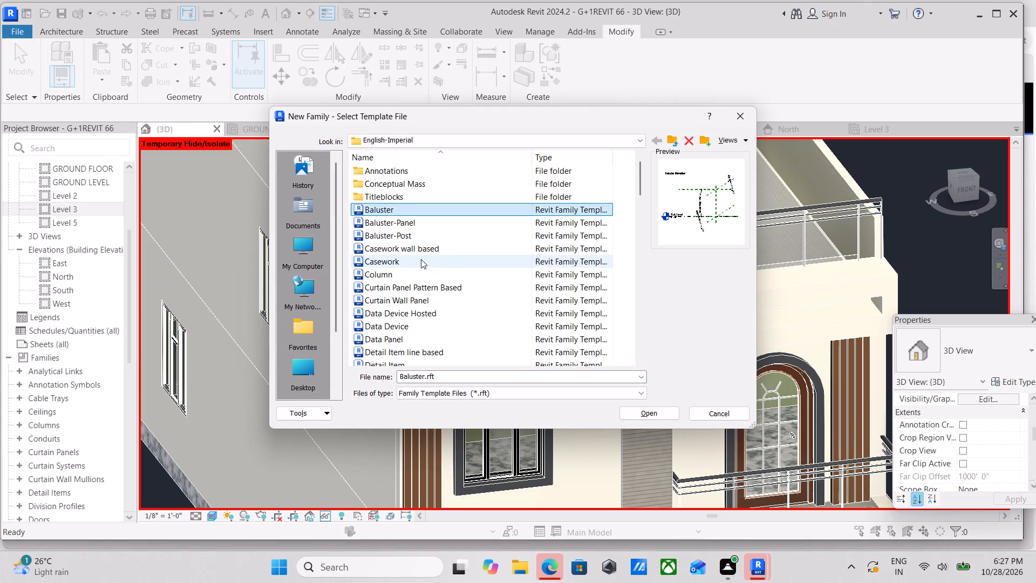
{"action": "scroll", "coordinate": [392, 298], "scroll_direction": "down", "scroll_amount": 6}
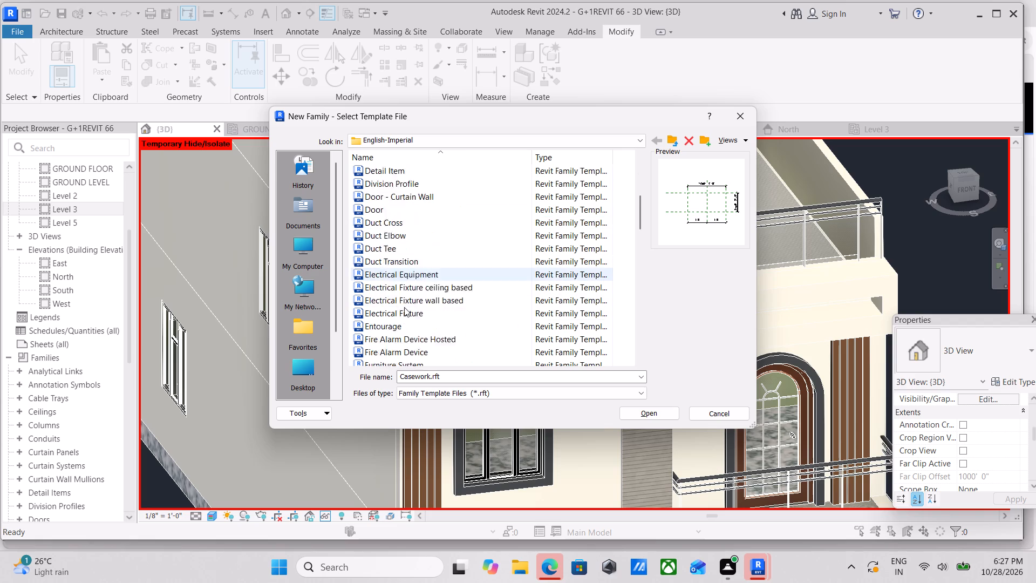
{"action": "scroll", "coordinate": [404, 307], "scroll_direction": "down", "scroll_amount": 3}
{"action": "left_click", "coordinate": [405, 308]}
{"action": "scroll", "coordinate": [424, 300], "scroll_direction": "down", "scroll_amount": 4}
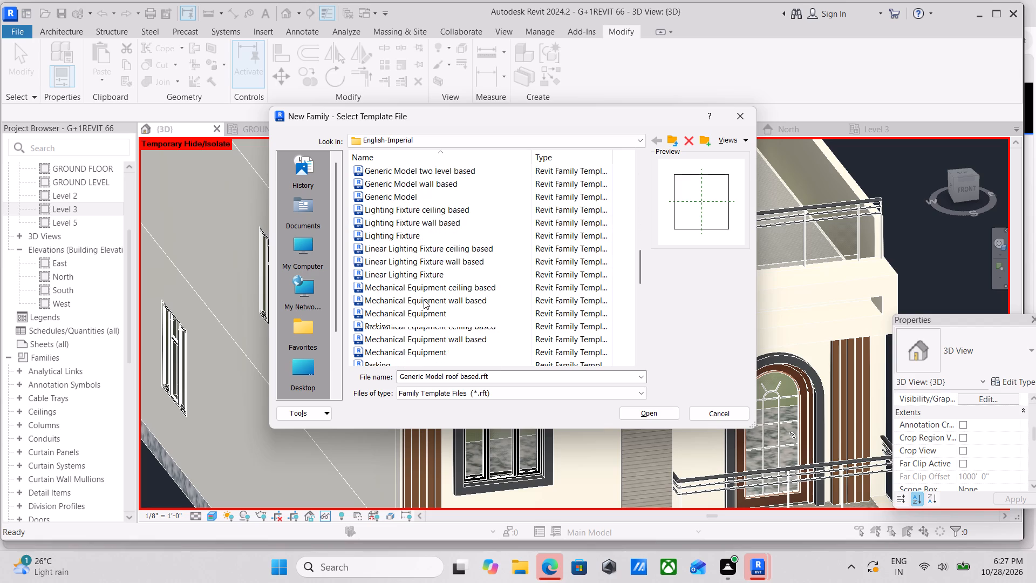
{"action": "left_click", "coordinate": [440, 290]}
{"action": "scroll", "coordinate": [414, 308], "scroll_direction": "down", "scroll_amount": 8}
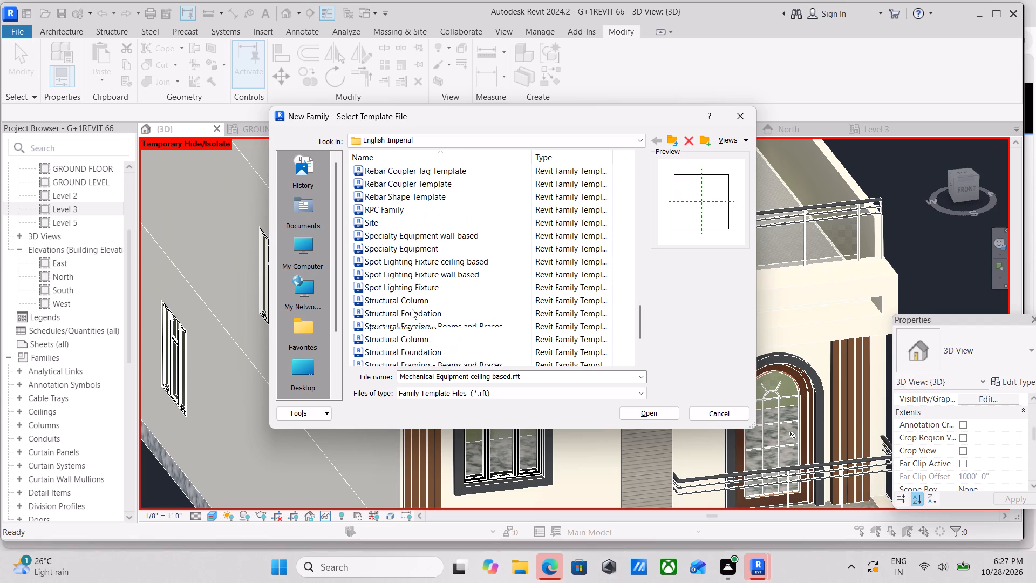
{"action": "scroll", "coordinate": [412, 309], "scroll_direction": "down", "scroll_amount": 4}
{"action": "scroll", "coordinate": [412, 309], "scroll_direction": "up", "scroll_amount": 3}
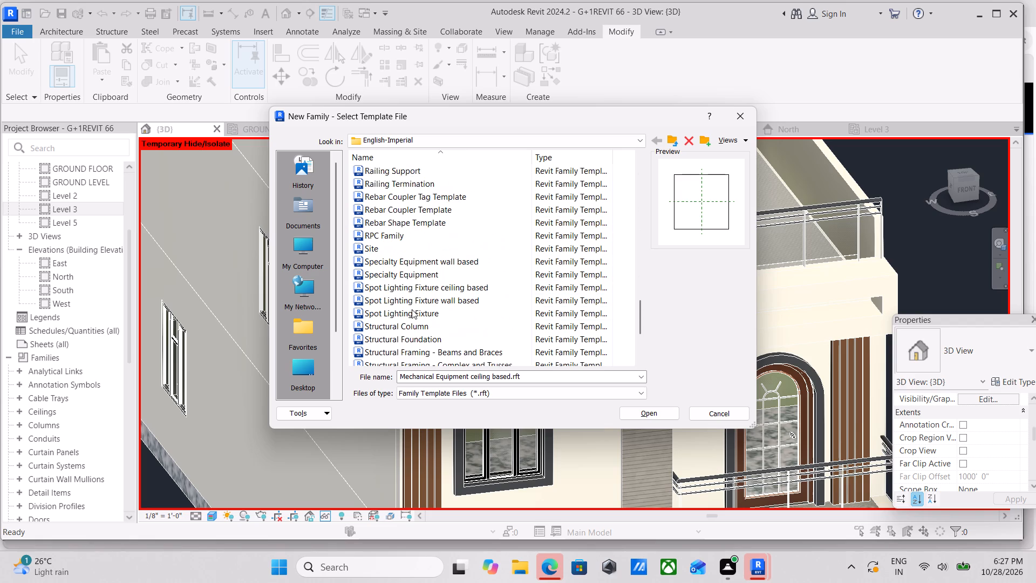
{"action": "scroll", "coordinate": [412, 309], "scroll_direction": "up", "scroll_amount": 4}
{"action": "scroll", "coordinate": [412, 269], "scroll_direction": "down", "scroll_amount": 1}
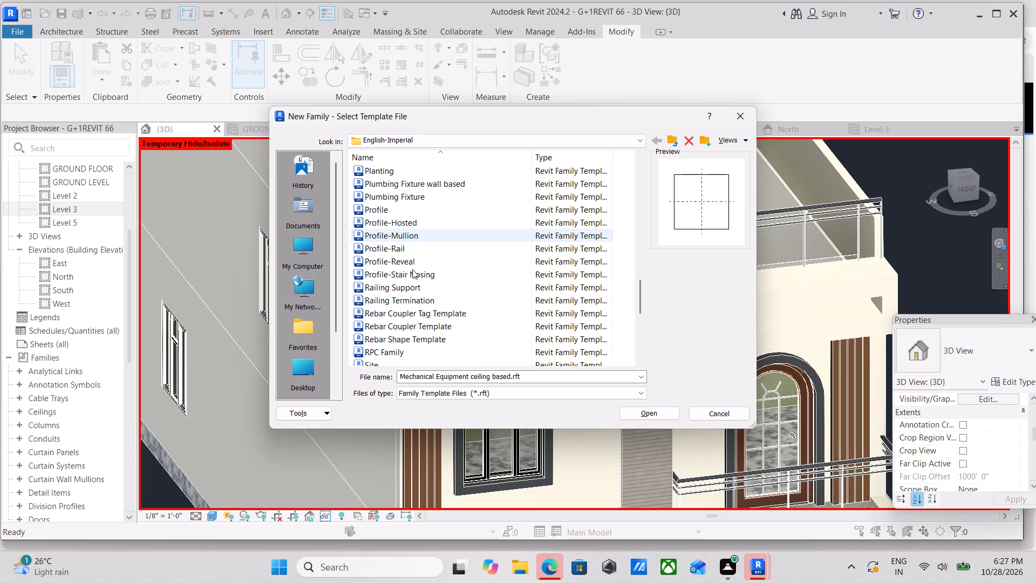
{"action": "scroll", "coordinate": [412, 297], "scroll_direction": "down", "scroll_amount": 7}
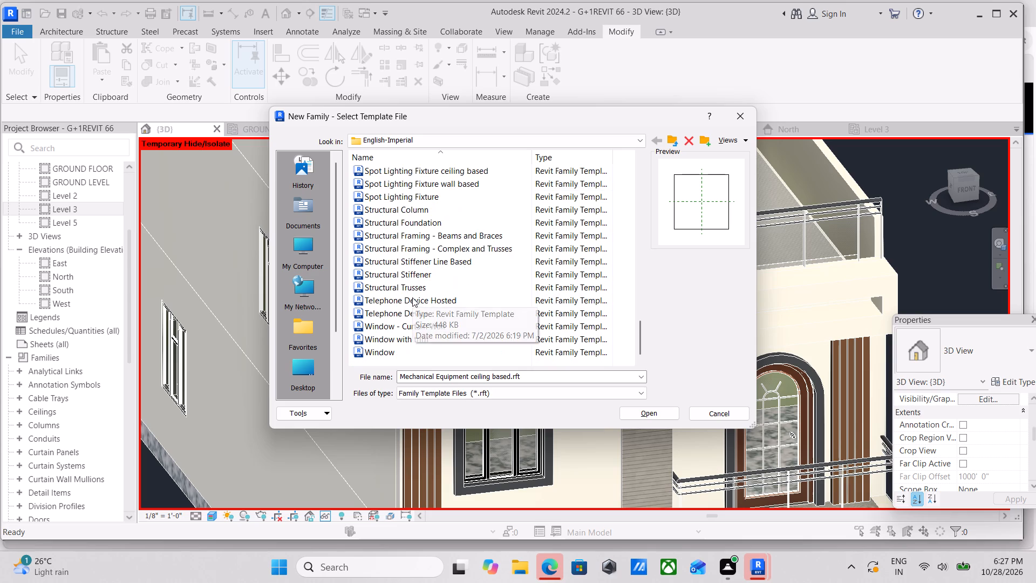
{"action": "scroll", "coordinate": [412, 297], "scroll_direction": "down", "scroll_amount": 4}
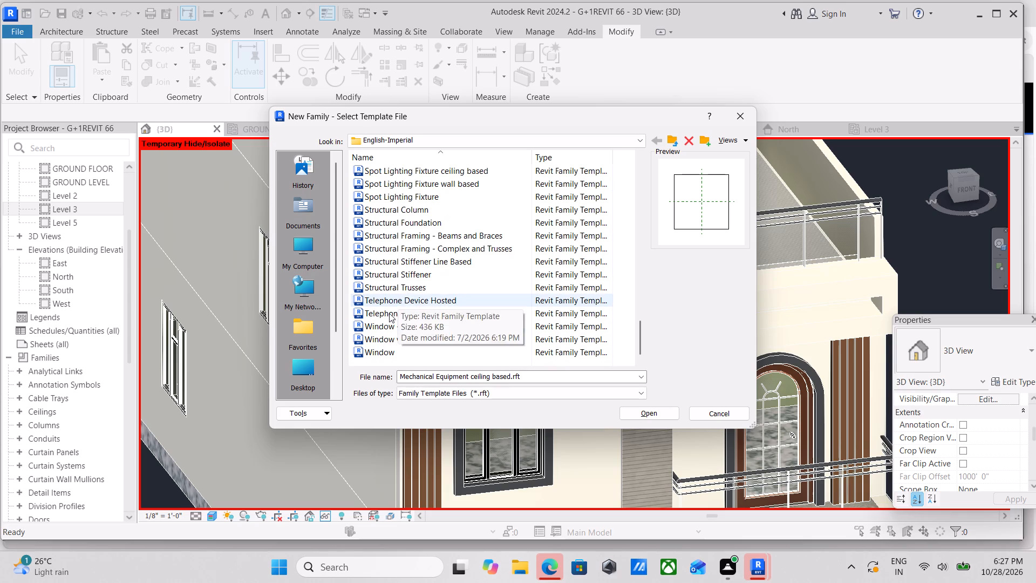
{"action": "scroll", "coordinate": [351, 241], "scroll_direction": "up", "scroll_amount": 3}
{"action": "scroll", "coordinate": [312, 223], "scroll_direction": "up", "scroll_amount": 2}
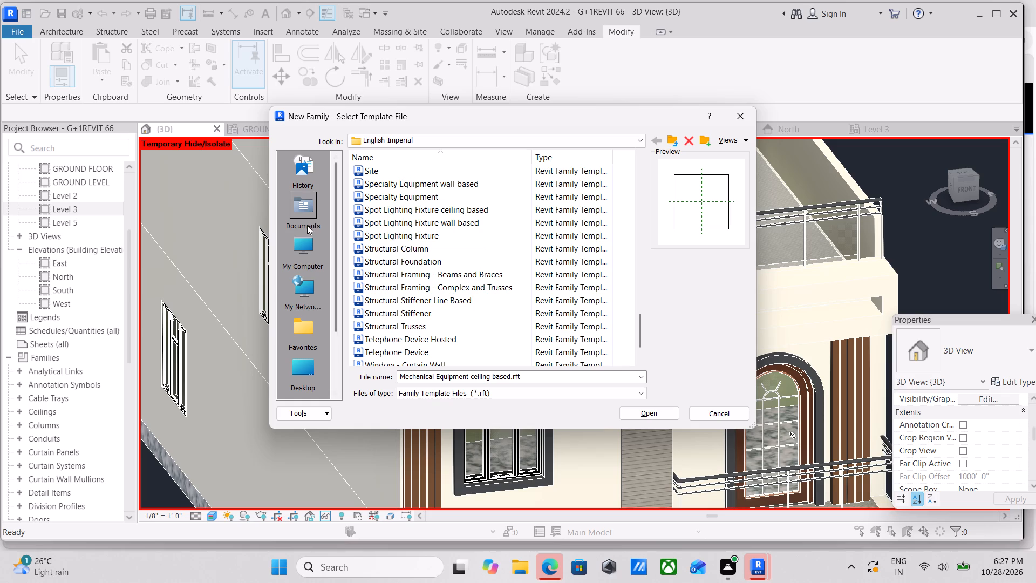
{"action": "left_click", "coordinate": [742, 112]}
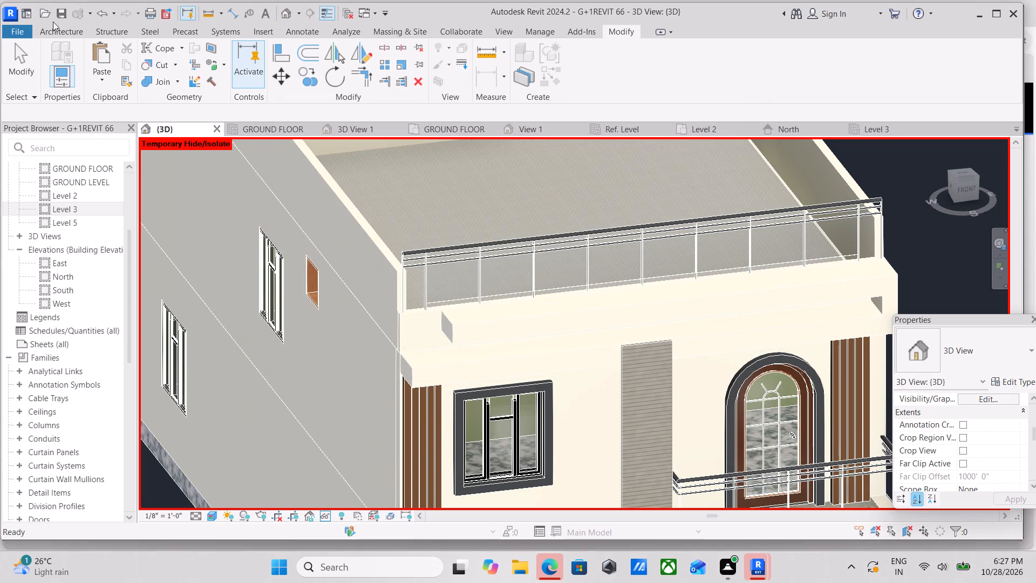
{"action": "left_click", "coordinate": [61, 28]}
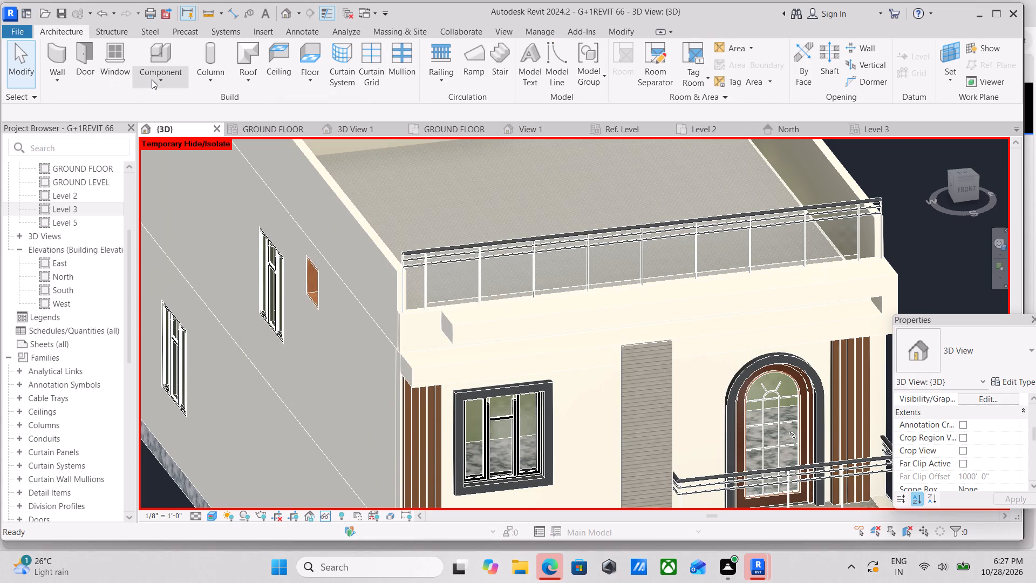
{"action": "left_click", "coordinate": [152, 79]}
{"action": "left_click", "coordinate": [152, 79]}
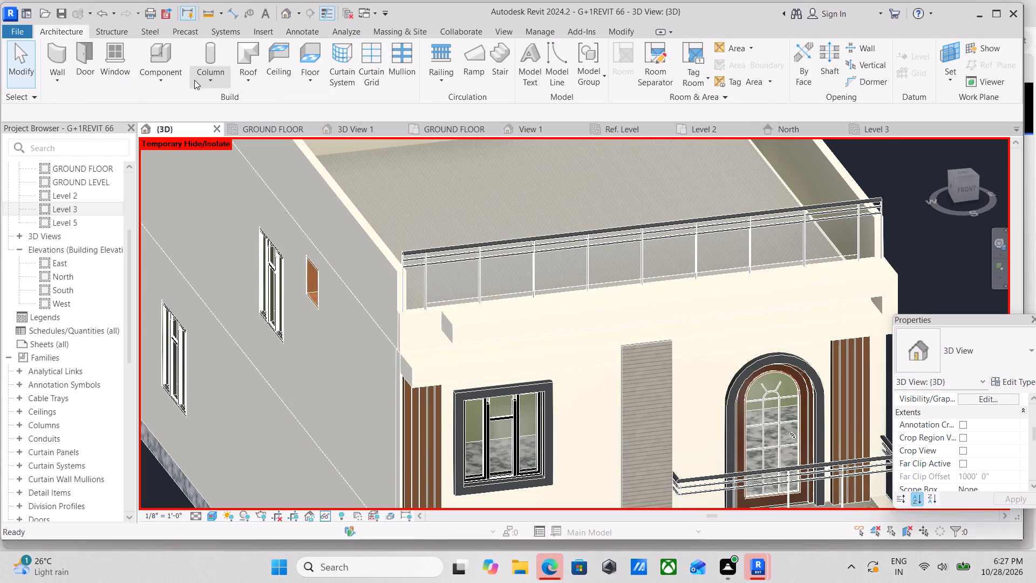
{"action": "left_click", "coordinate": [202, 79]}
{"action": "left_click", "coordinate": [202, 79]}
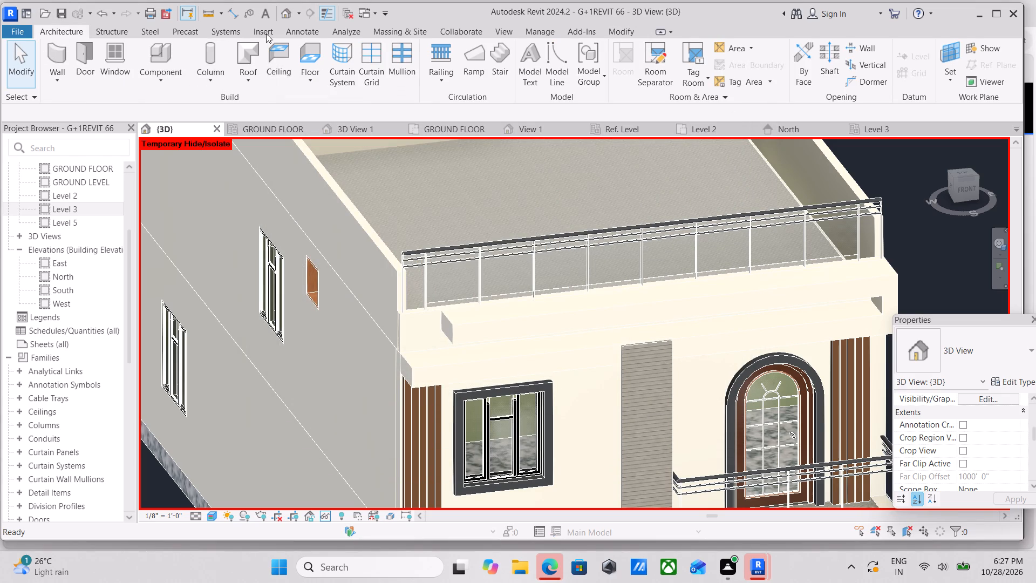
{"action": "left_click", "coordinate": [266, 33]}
Start a new in-place component in the Generic Models category, accepting the suggested name.
{"action": "left_click", "coordinate": [46, 27]}
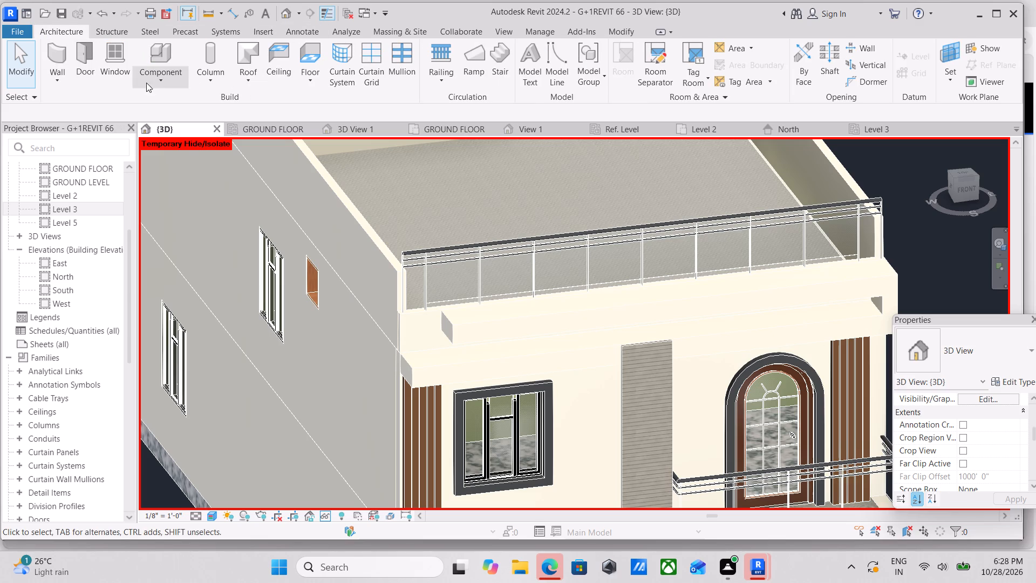
{"action": "left_click", "coordinate": [161, 76]}
{"action": "left_click", "coordinate": [184, 131]}
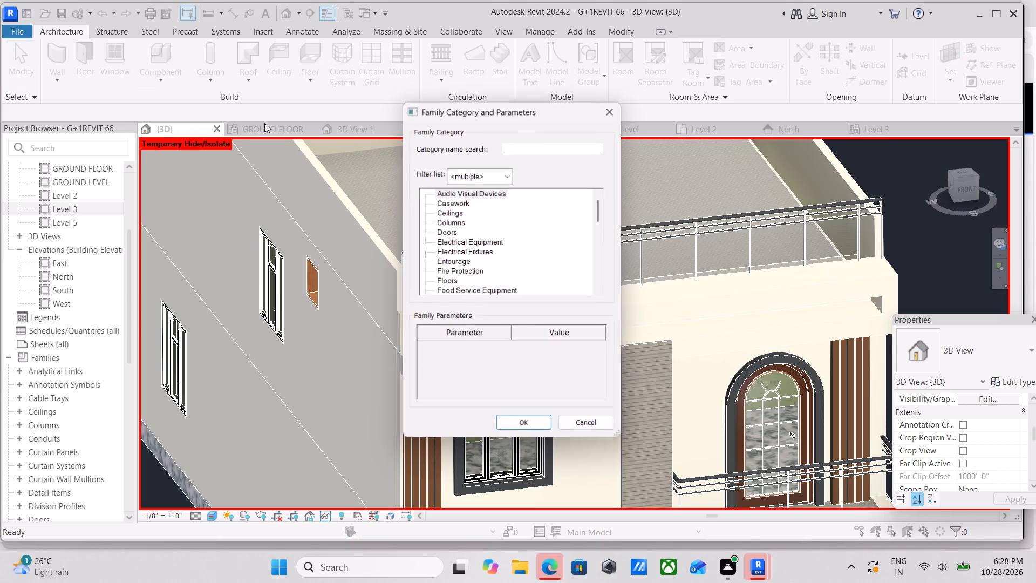
{"action": "scroll", "coordinate": [478, 167], "scroll_direction": "down", "scroll_amount": 6}
{"action": "scroll", "coordinate": [460, 228], "scroll_direction": "down", "scroll_amount": 6}
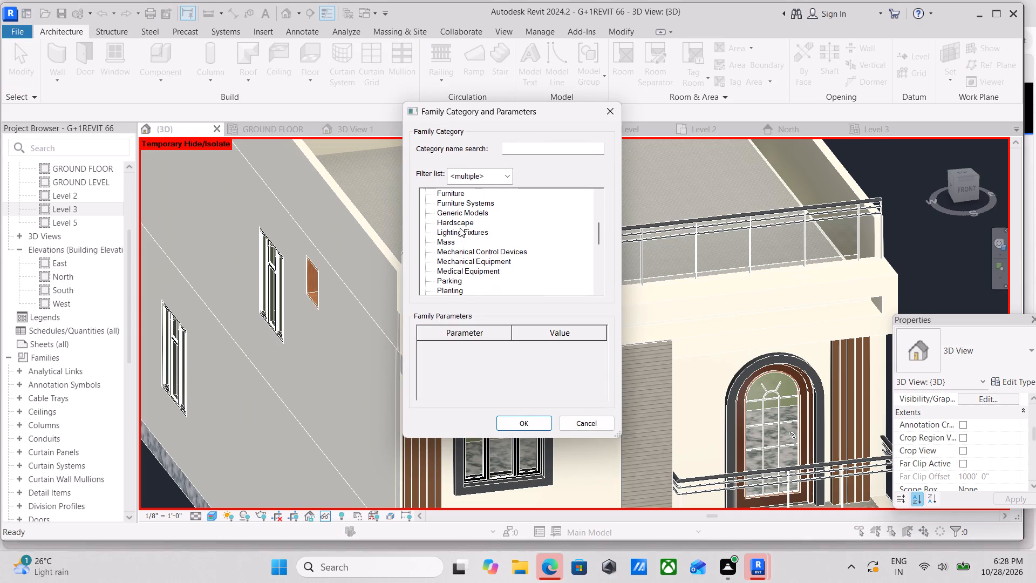
{"action": "scroll", "coordinate": [460, 228], "scroll_direction": "down", "scroll_amount": 1}
{"action": "scroll", "coordinate": [460, 228], "scroll_direction": "up", "scroll_amount": 1}
{"action": "left_click", "coordinate": [482, 215]}
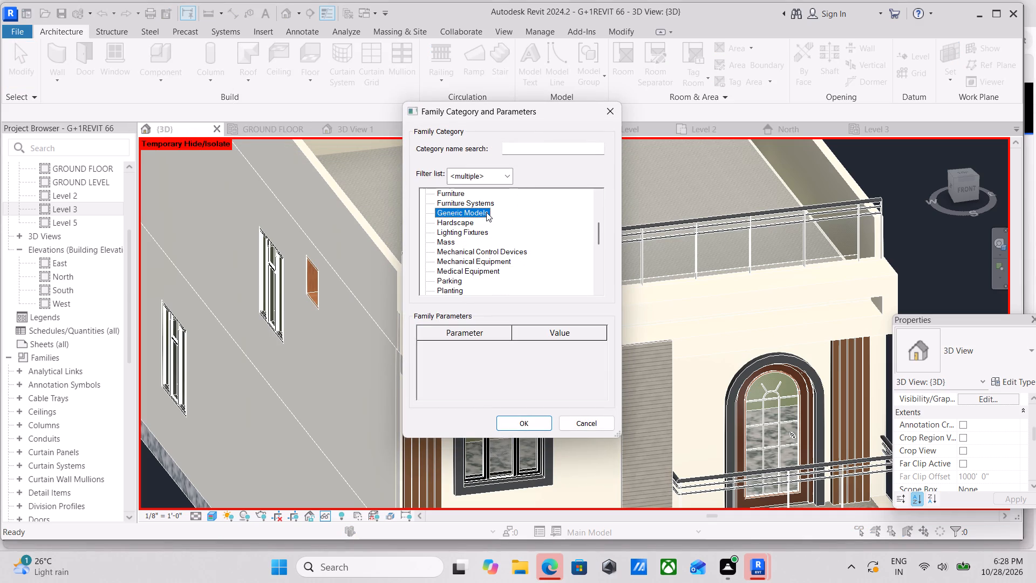
{"action": "left_click", "coordinate": [524, 425]}
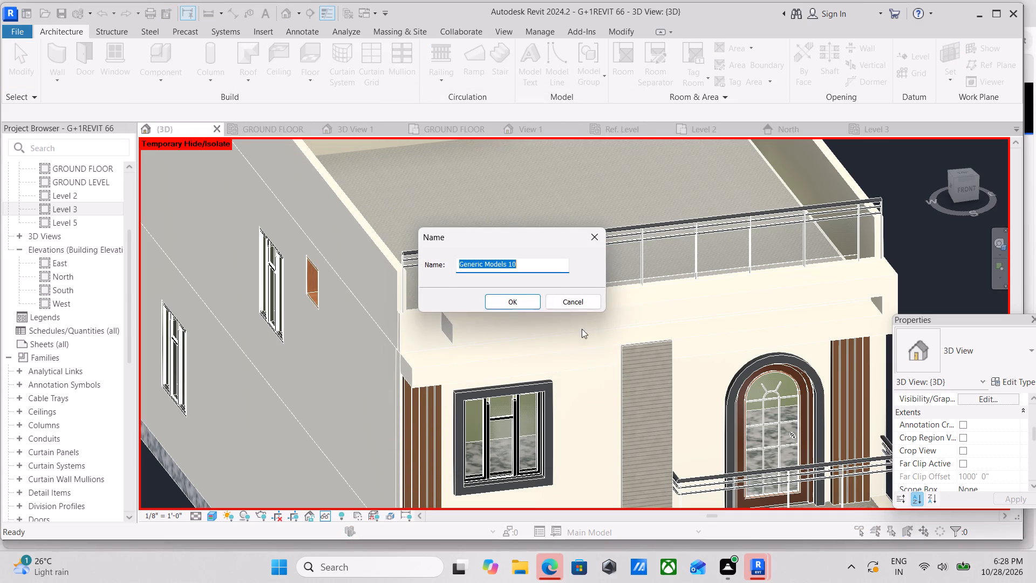
{"action": "left_click", "coordinate": [510, 297]}
Set the work plane to the front wall's face at the facade's top band and start an extrusion on it.
{"action": "scroll", "coordinate": [528, 350], "scroll_direction": "up", "scroll_amount": 2}
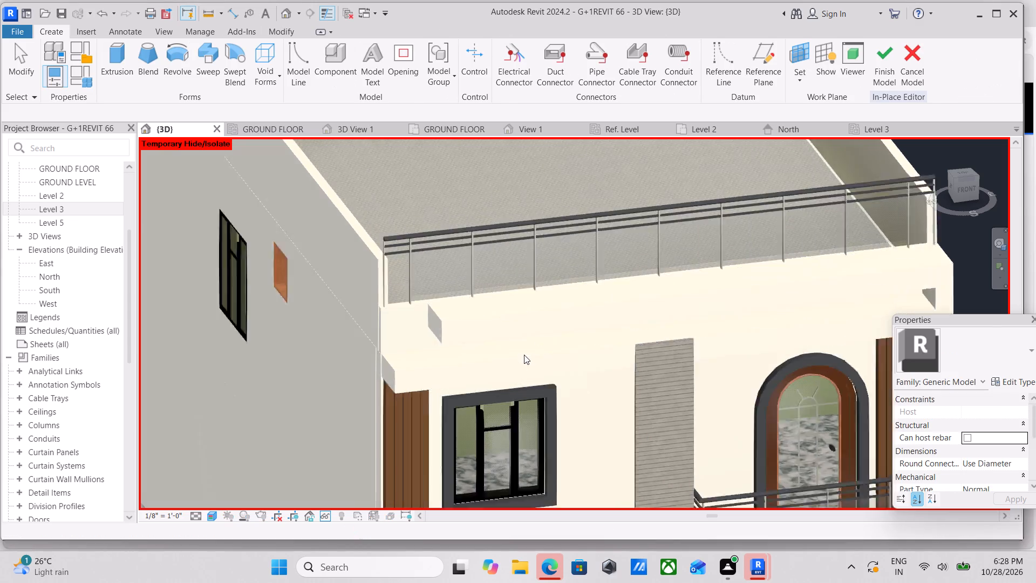
{"action": "scroll", "coordinate": [524, 355], "scroll_direction": "up", "scroll_amount": 6}
{"action": "scroll", "coordinate": [397, 349], "scroll_direction": "up", "scroll_amount": 4}
{"action": "scroll", "coordinate": [592, 307], "scroll_direction": "down", "scroll_amount": 6}
{"action": "middle_click_drag", "start_coordinate": [609, 332], "coordinate": [422, 379]}
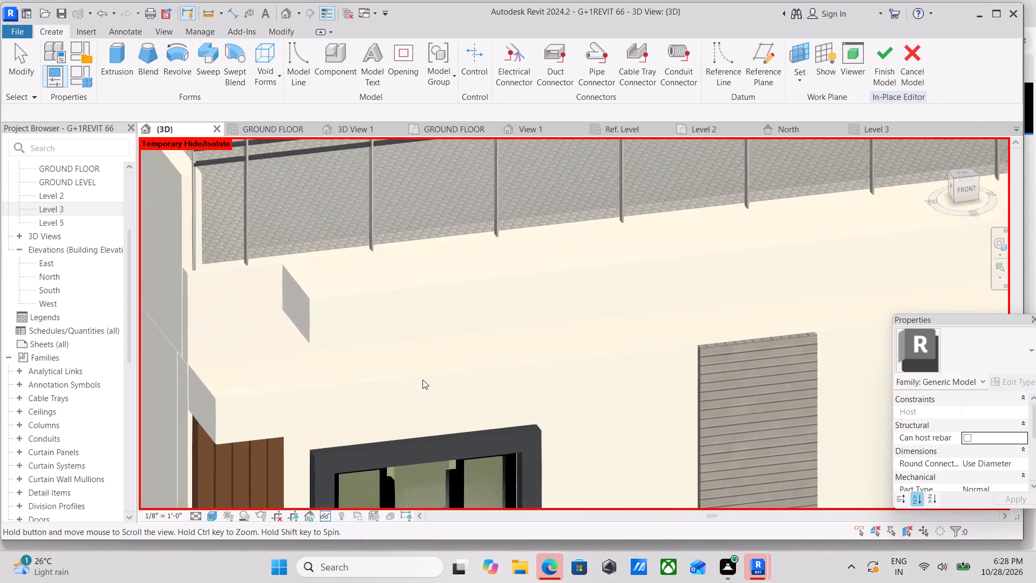
{"action": "middle_click_drag", "start_coordinate": [422, 379], "coordinate": [423, 379]}
{"action": "scroll", "coordinate": [442, 369], "scroll_direction": "down", "scroll_amount": 3}
{"action": "middle_click_drag", "start_coordinate": [442, 369], "coordinate": [458, 397]}
{"action": "scroll", "coordinate": [400, 381], "scroll_direction": "up", "scroll_amount": 1}
{"action": "scroll", "coordinate": [433, 364], "scroll_direction": "down", "scroll_amount": 1}
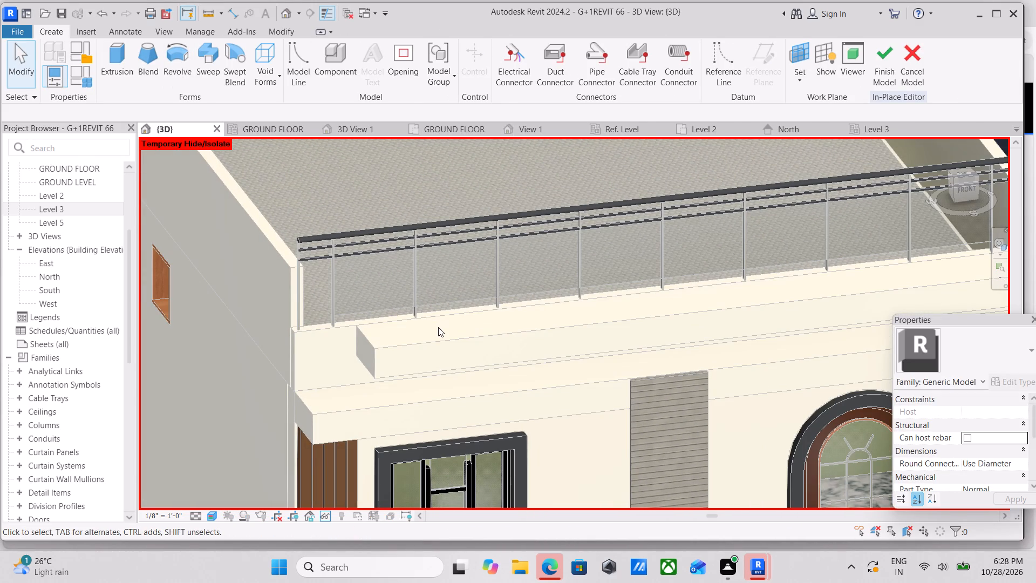
{"action": "middle_click_drag", "start_coordinate": [450, 376], "coordinate": [448, 293], "text": "shift"}
{"action": "middle_click_drag", "start_coordinate": [444, 307], "coordinate": [467, 470]}
{"action": "middle_click_drag", "start_coordinate": [404, 323], "coordinate": [405, 369]}
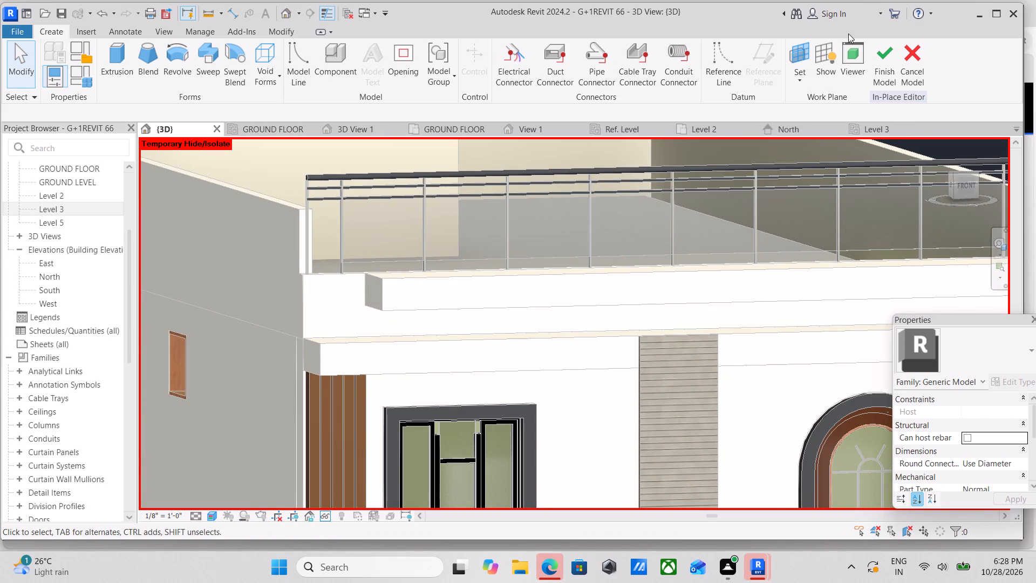
{"action": "left_click", "coordinate": [792, 81]}
{"action": "left_click", "coordinate": [796, 122]}
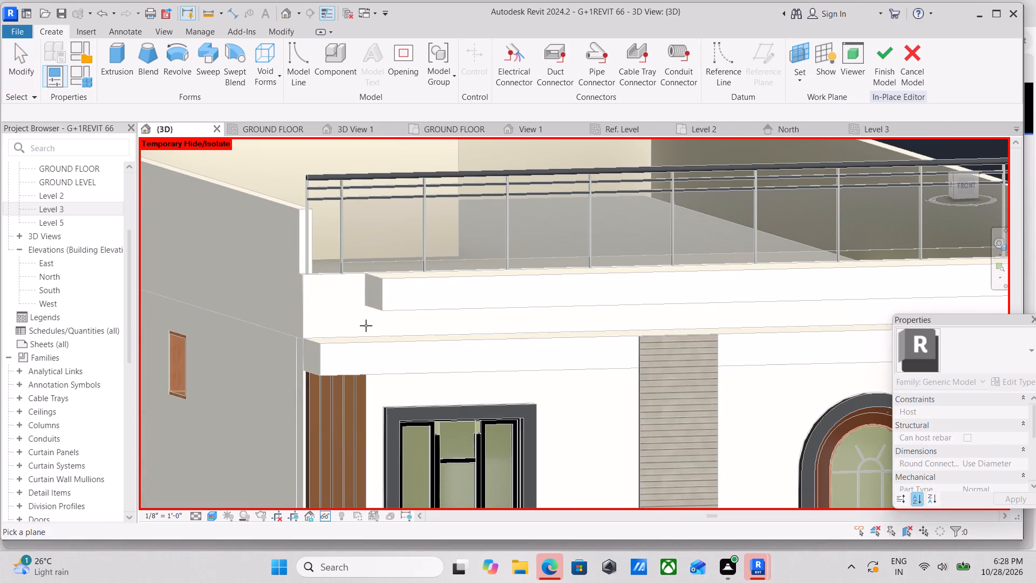
{"action": "scroll", "coordinate": [359, 323], "scroll_direction": "up", "scroll_amount": 2}
{"action": "scroll", "coordinate": [309, 314], "scroll_direction": "down", "scroll_amount": 1}
{"action": "middle_click_drag", "start_coordinate": [414, 324], "coordinate": [388, 350], "text": "shift"}
{"action": "middle_click_drag", "start_coordinate": [372, 347], "coordinate": [665, 280]}
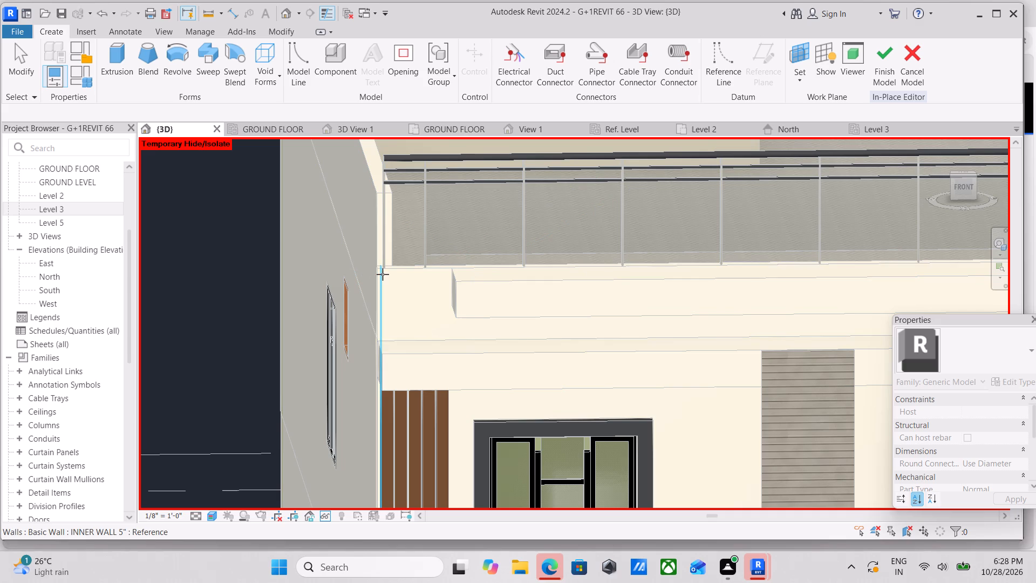
{"action": "left_click", "coordinate": [383, 280]}
{"action": "scroll", "coordinate": [456, 332], "scroll_direction": "up", "scroll_amount": 2}
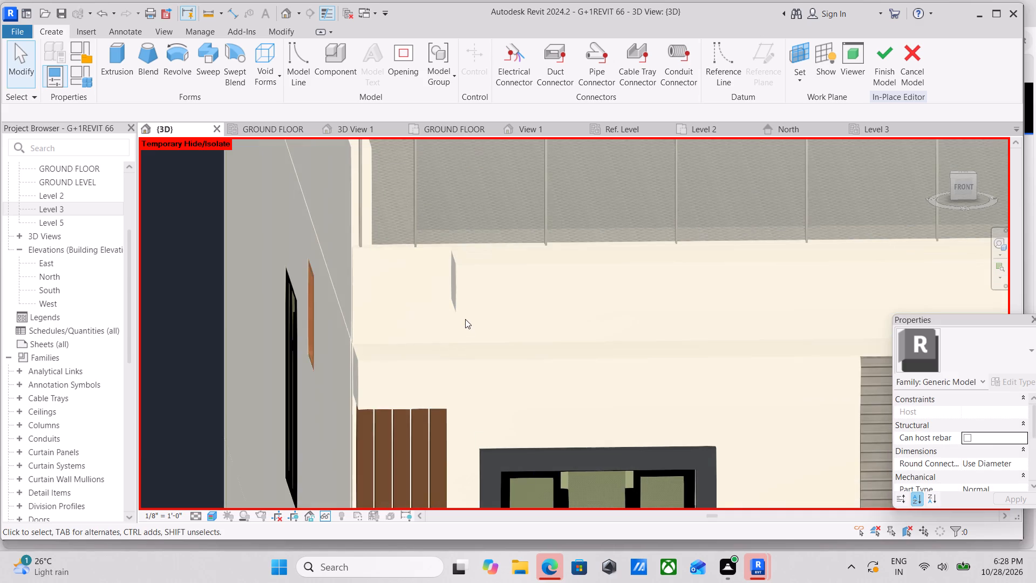
{"action": "left_click", "coordinate": [125, 57]}
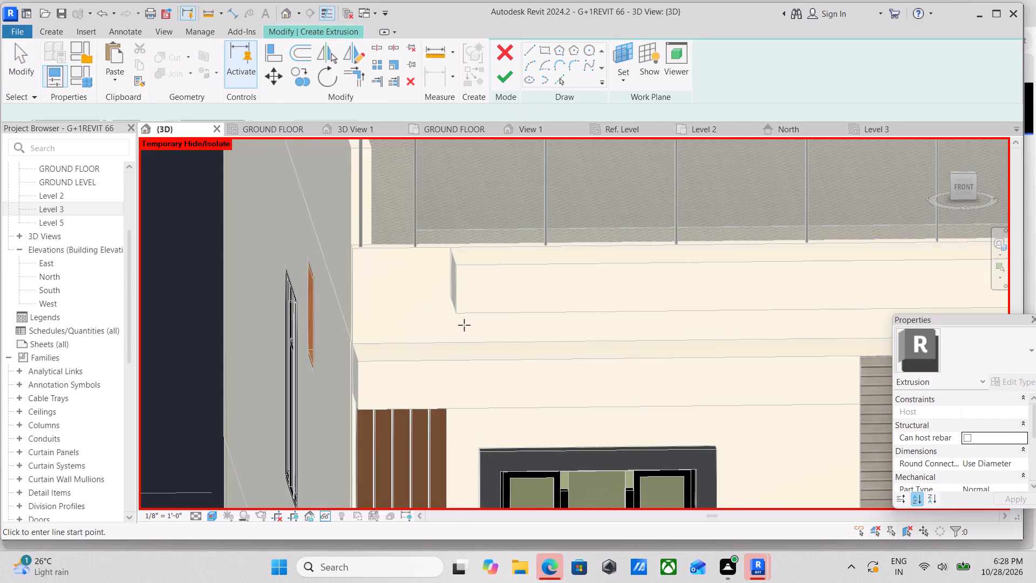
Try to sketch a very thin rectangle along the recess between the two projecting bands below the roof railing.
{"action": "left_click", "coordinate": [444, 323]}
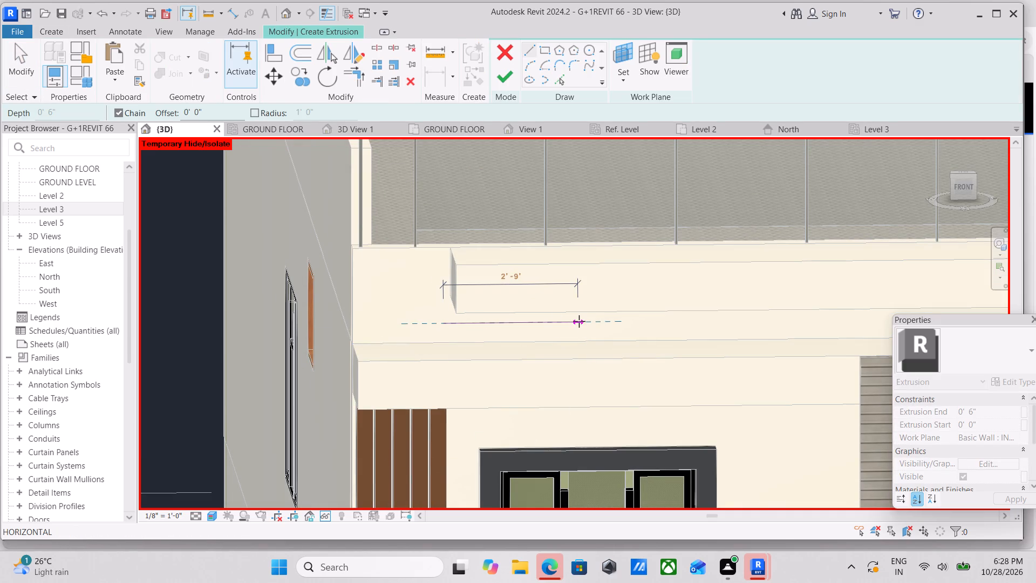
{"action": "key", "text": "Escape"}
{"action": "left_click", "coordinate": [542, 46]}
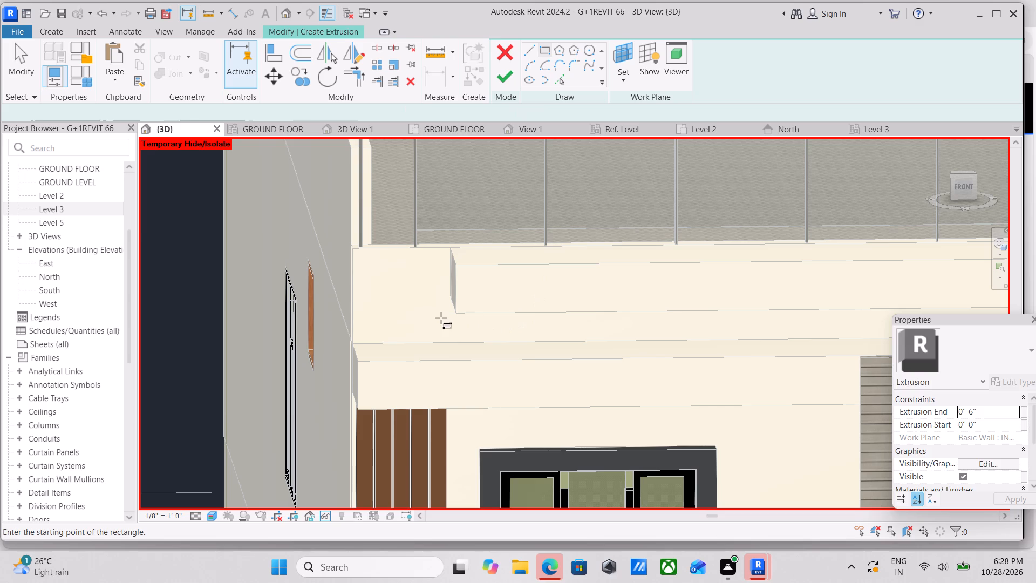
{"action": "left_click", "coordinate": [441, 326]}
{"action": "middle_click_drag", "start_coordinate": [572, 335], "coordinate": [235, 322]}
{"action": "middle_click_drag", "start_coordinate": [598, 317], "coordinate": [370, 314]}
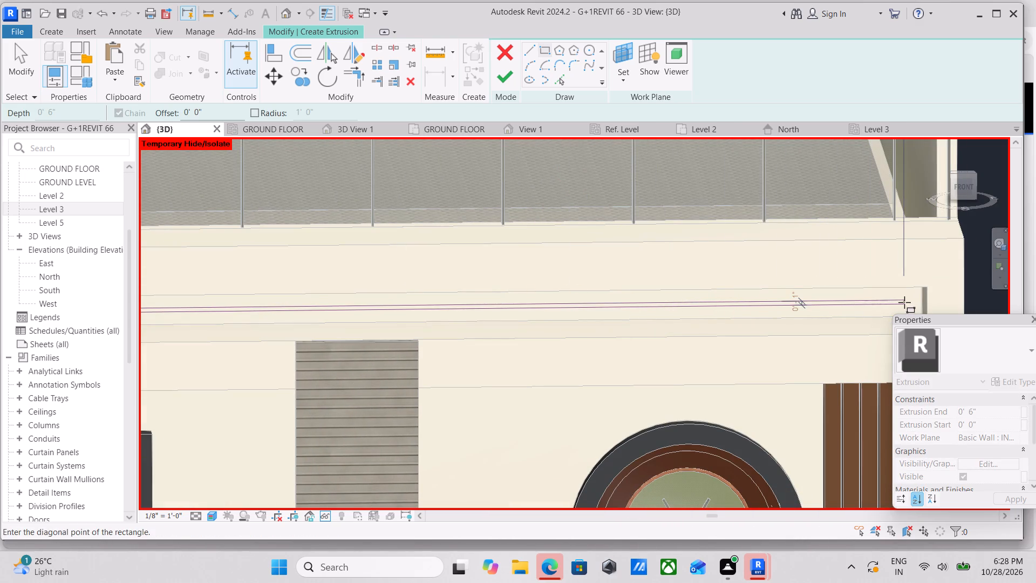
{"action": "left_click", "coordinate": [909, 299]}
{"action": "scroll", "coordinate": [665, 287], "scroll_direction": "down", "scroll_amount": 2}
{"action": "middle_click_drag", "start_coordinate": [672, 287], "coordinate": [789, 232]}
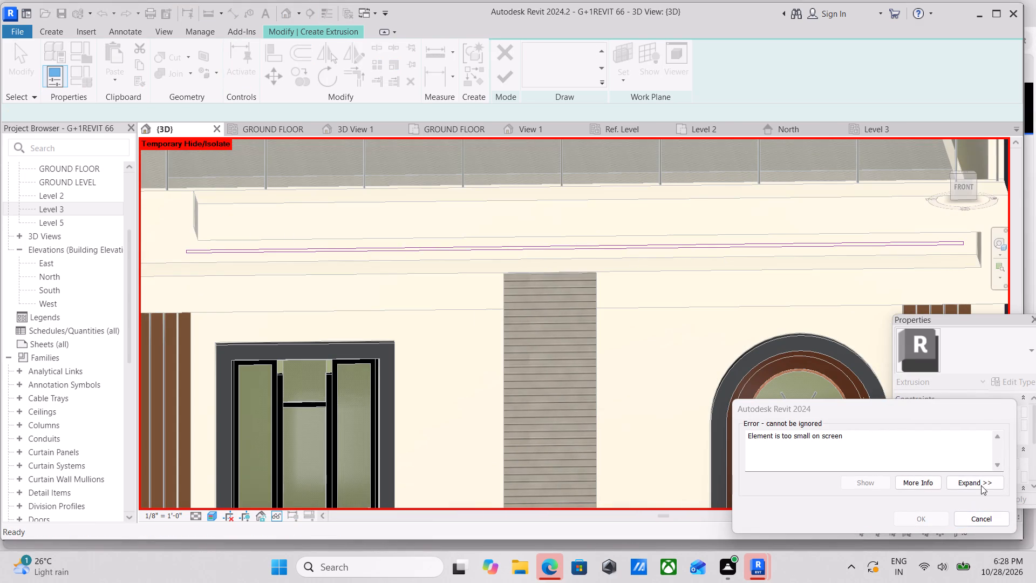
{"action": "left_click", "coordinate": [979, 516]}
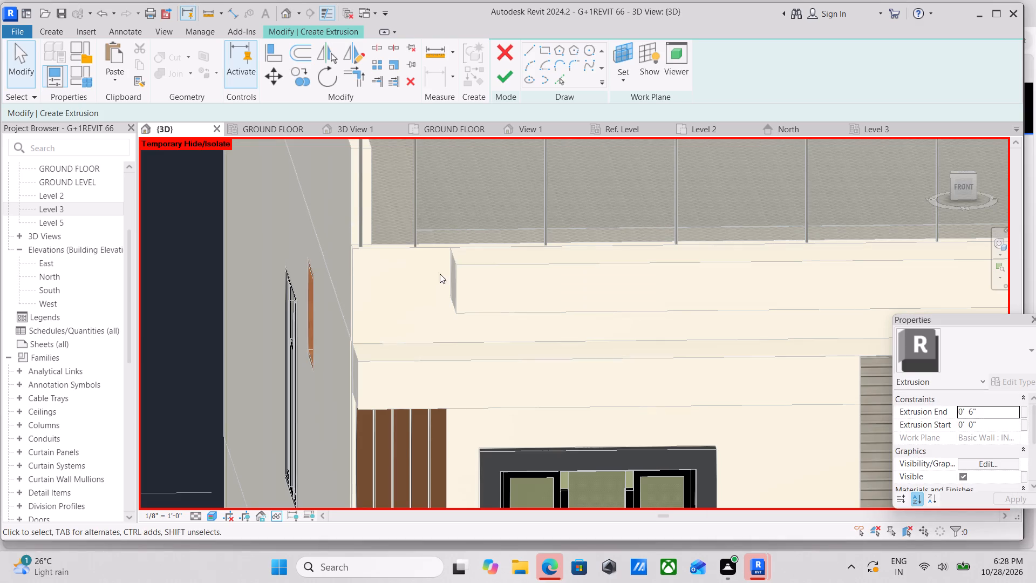
Extrude a long rectangle 0' 6" deep in the recess between the facade's bands, starting at the upper band's lower back corner.
{"action": "scroll", "coordinate": [460, 319], "scroll_direction": "up", "scroll_amount": 1}
{"action": "scroll", "coordinate": [466, 316], "scroll_direction": "down", "scroll_amount": 4}
{"action": "middle_click_drag", "start_coordinate": [485, 369], "coordinate": [496, 357]}
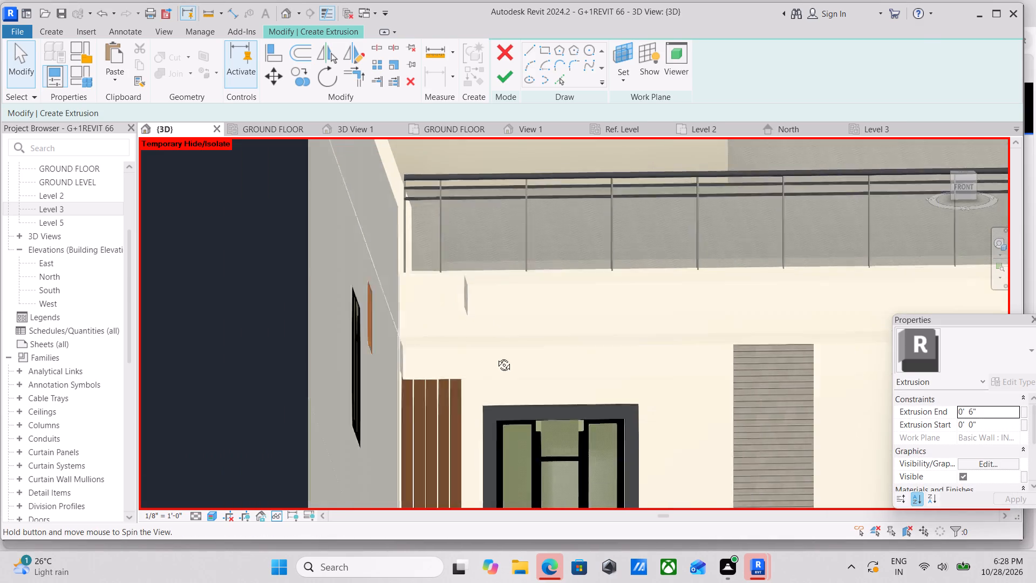
{"action": "middle_click_drag", "start_coordinate": [496, 357], "coordinate": [527, 295]}
{"action": "middle_click_drag", "start_coordinate": [594, 304], "coordinate": [462, 447]}
{"action": "middle_click_drag", "start_coordinate": [580, 341], "coordinate": [458, 410]}
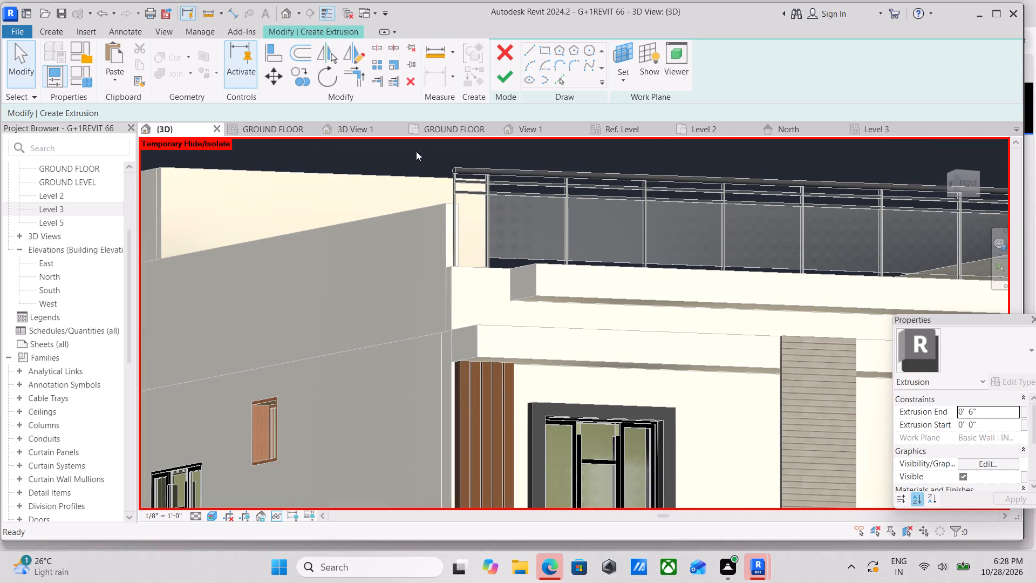
{"action": "left_click", "coordinate": [544, 54]}
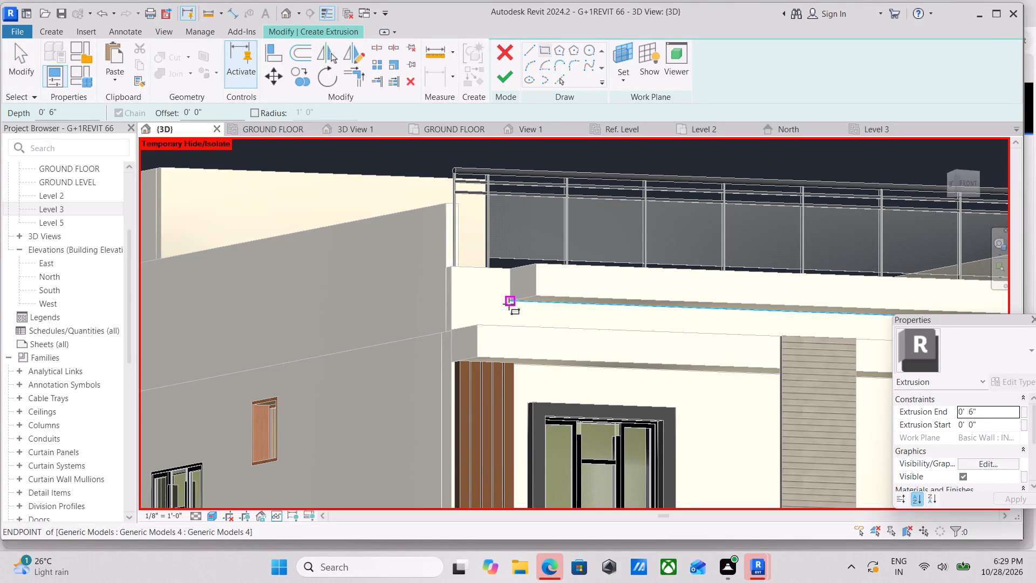
{"action": "left_click", "coordinate": [509, 304]}
{"action": "middle_click_drag", "start_coordinate": [578, 312], "coordinate": [377, 321]}
{"action": "middle_click_drag", "start_coordinate": [567, 339], "coordinate": [297, 329]}
{"action": "left_click", "coordinate": [667, 341]}
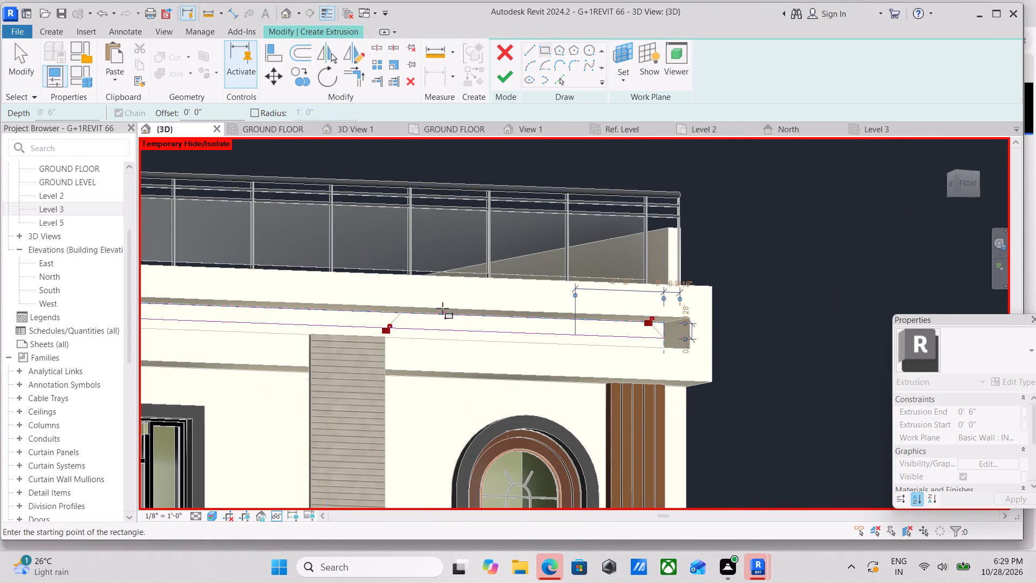
{"action": "scroll", "coordinate": [514, 326], "scroll_direction": "down", "scroll_amount": 3}
{"action": "middle_click_drag", "start_coordinate": [522, 326], "coordinate": [614, 327]}
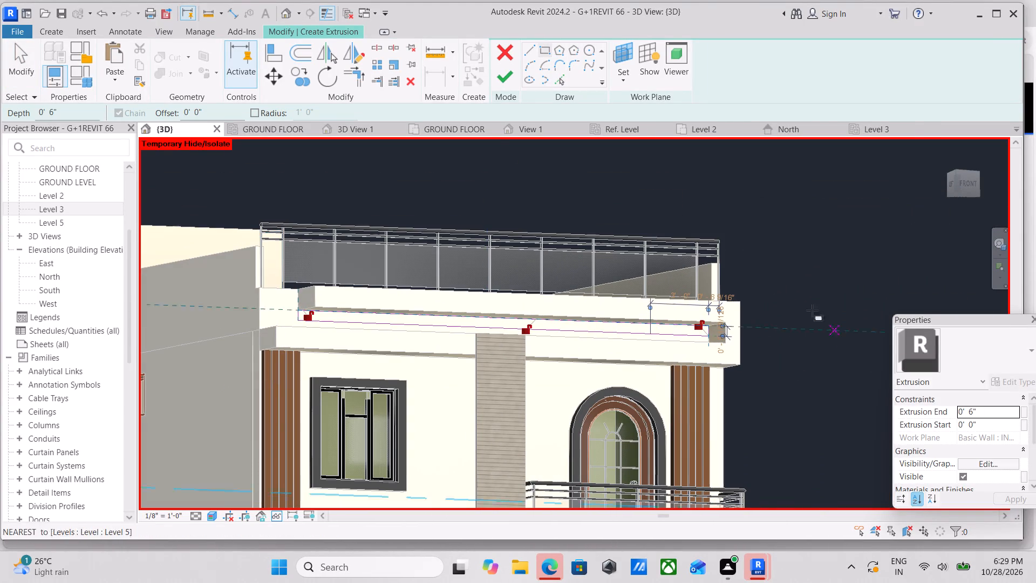
{"action": "left_click", "coordinate": [507, 74]}
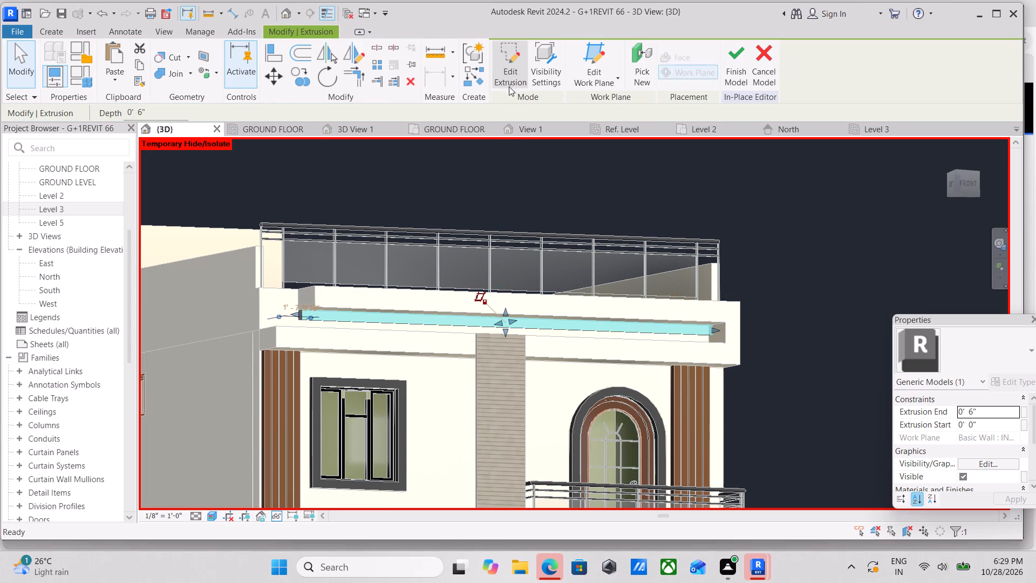
Examine the new strip extrusion between the facade's bands from below, above and the side.
{"action": "scroll", "coordinate": [470, 317], "scroll_direction": "down", "scroll_amount": 2}
{"action": "middle_click_drag", "start_coordinate": [408, 349], "coordinate": [426, 423]}
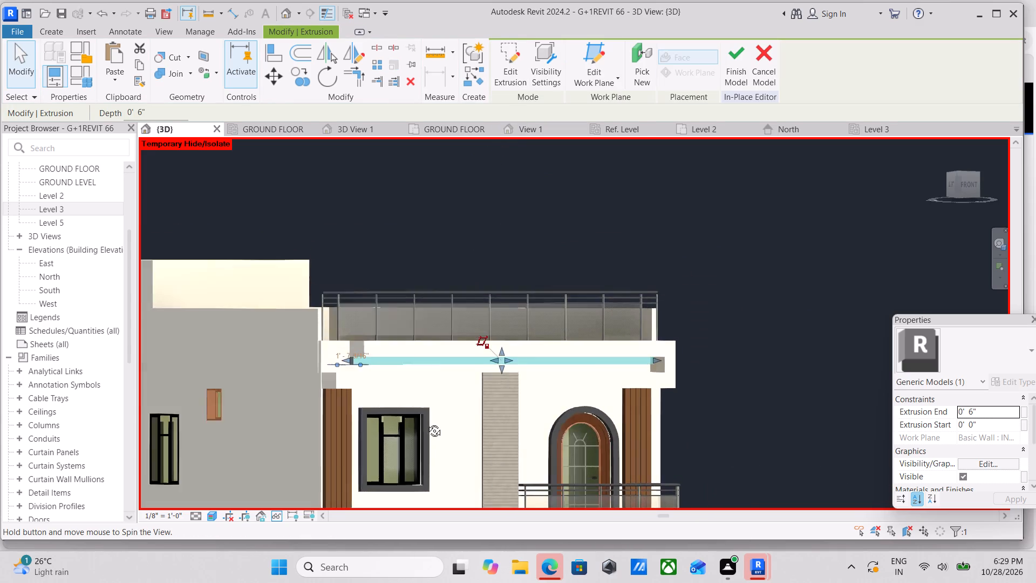
{"action": "middle_click_drag", "start_coordinate": [426, 423], "coordinate": [329, 520]}
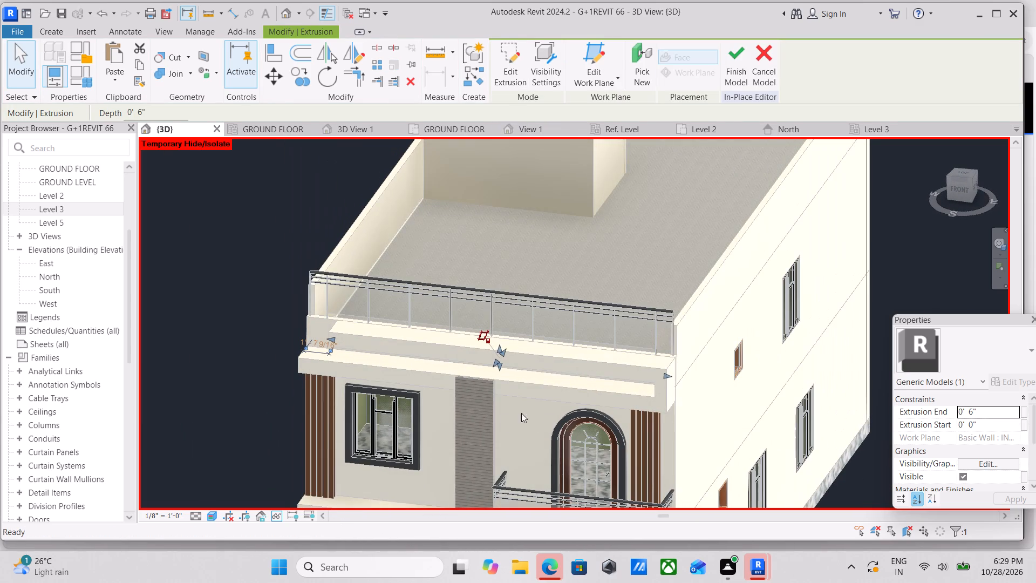
{"action": "middle_click_drag", "start_coordinate": [473, 430], "coordinate": [574, 349]}
{"action": "scroll", "coordinate": [473, 430], "scroll_direction": "up", "scroll_amount": 1, "text": "shift"}
{"action": "scroll", "coordinate": [428, 412], "scroll_direction": "up", "scroll_amount": 2}
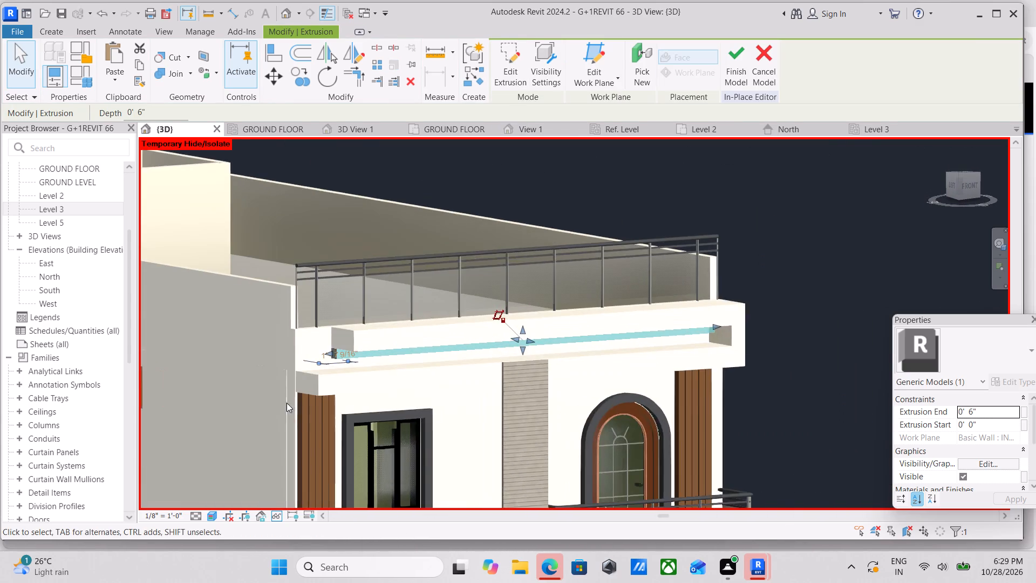
{"action": "scroll", "coordinate": [287, 403], "scroll_direction": "up", "scroll_amount": 2}
{"action": "middle_click_drag", "start_coordinate": [399, 361], "coordinate": [292, 313]}
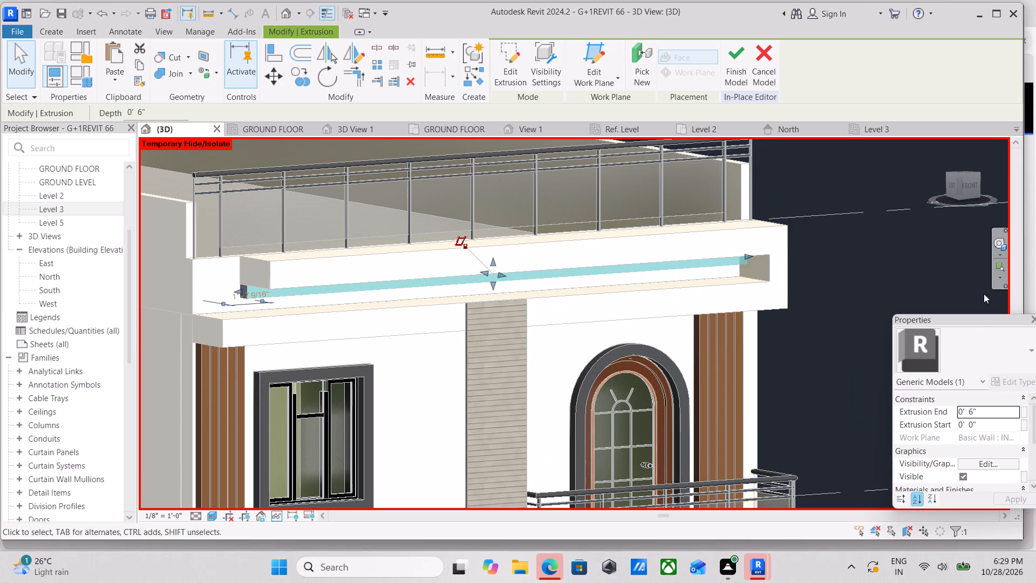
Create a new material for the strip extrusion and name it GLASS MATERIAL.
{"action": "scroll", "coordinate": [1018, 465], "scroll_direction": "down", "scroll_amount": 2}
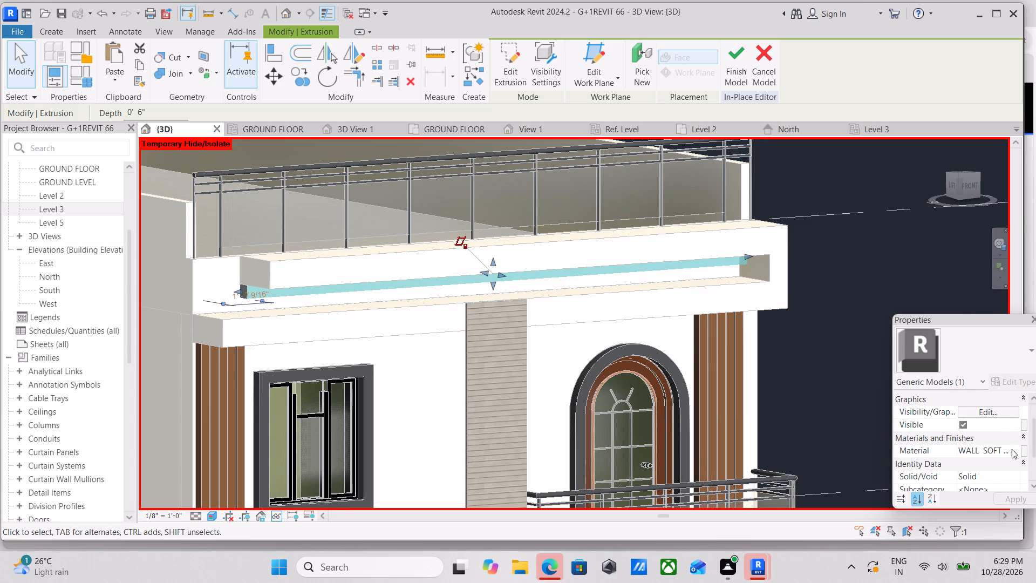
{"action": "left_click", "coordinate": [1012, 449]}
{"action": "left_click", "coordinate": [1018, 449]}
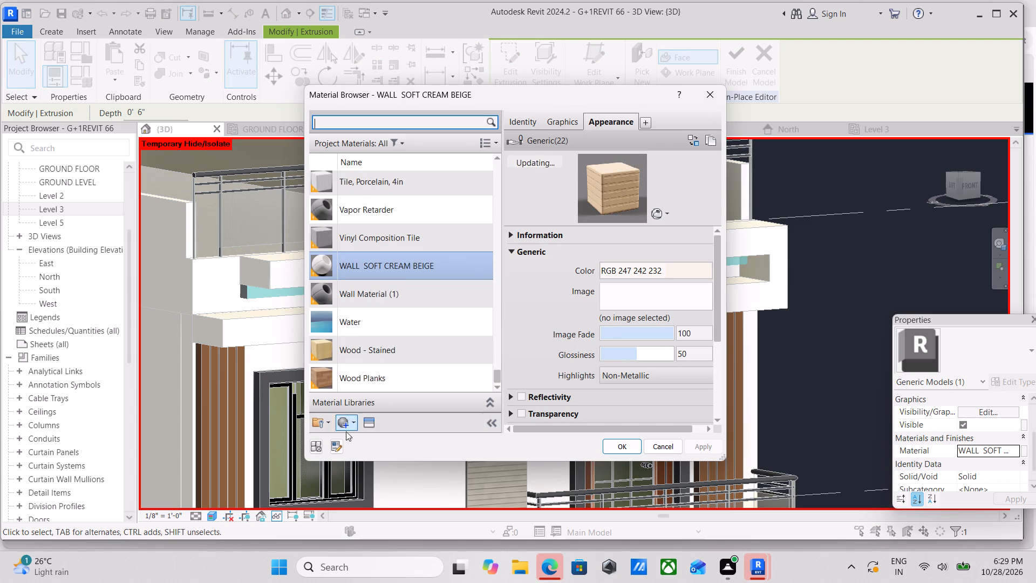
{"action": "left_click", "coordinate": [352, 418]}
{"action": "left_click", "coordinate": [366, 440]}
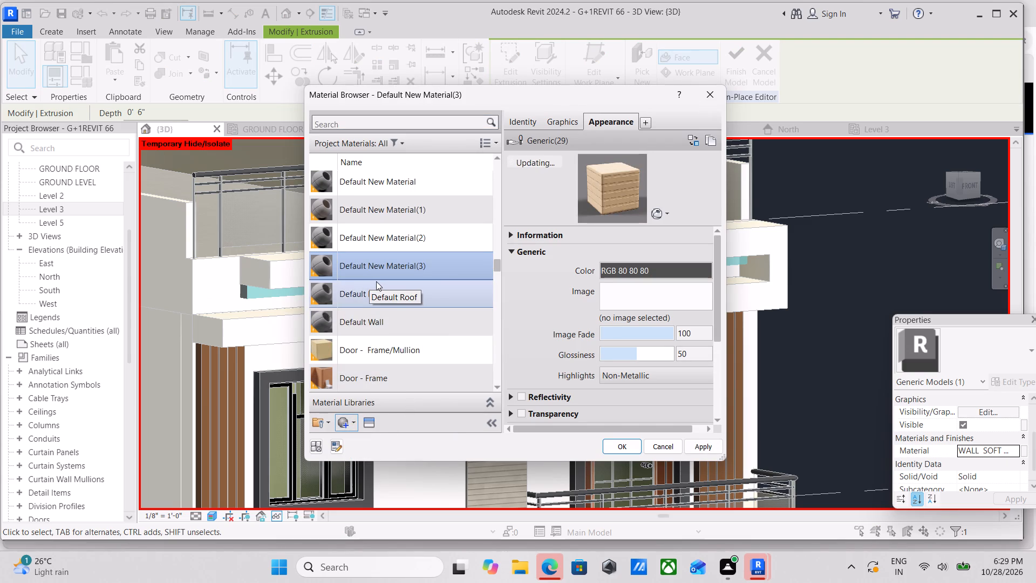
{"action": "right_click", "coordinate": [384, 266]}
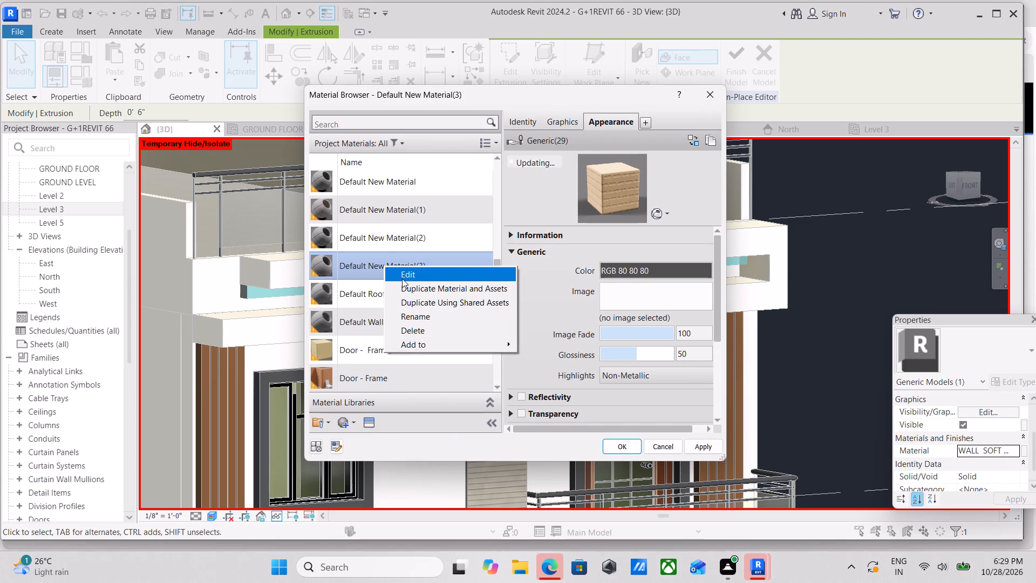
{"action": "left_click", "coordinate": [417, 314]}
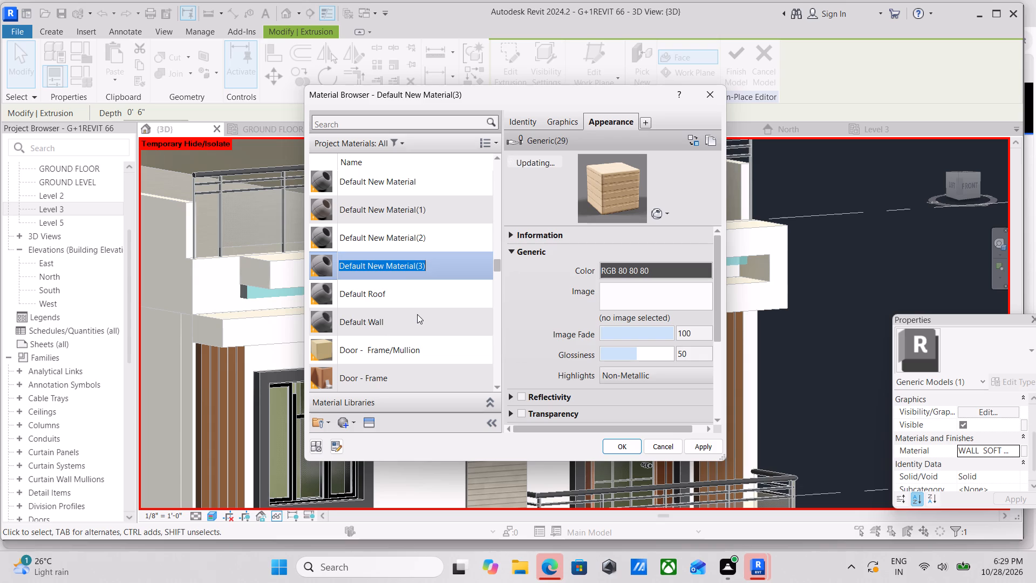
{"action": "type", "text": "GLASS NEW"}
{"action": "key", "text": "space"}
{"action": "key", "text": "BackSpace"}
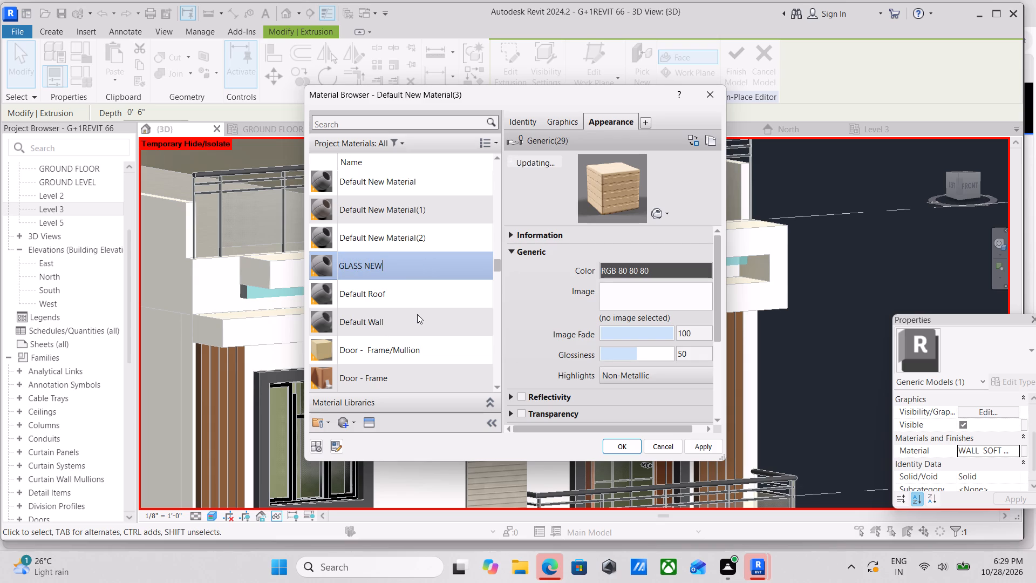
{"action": "key", "text": "BackSpace"}
{"action": "key", "text": "BackSpace"}
{"action": "key", "text": "BackSpace"}
{"action": "type", "text": "MATERIAL"}
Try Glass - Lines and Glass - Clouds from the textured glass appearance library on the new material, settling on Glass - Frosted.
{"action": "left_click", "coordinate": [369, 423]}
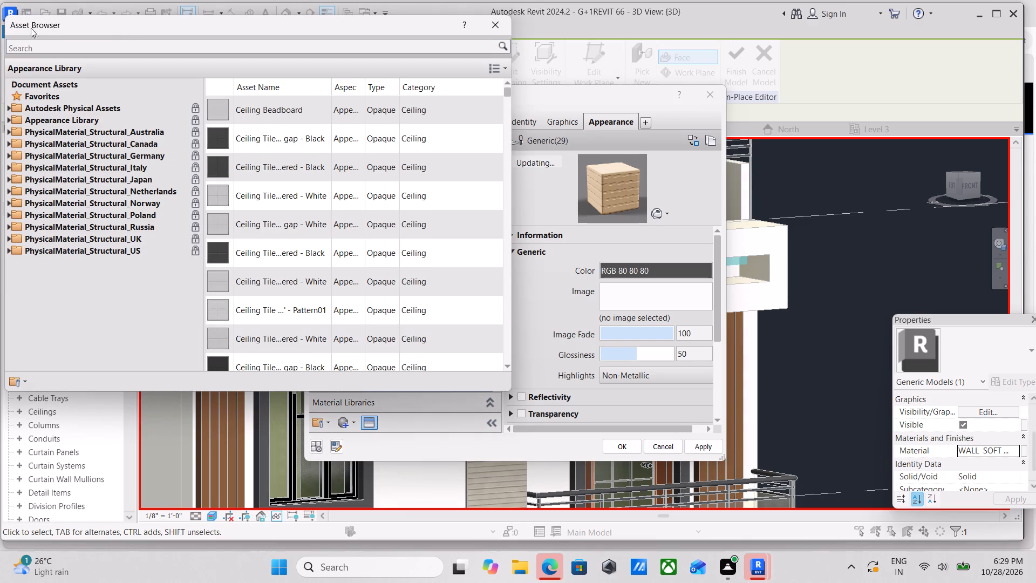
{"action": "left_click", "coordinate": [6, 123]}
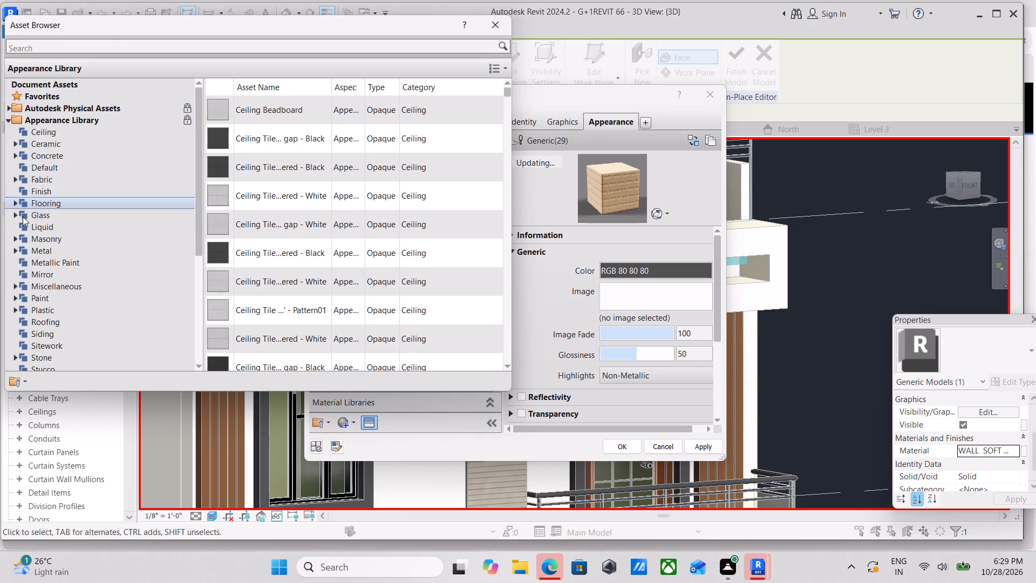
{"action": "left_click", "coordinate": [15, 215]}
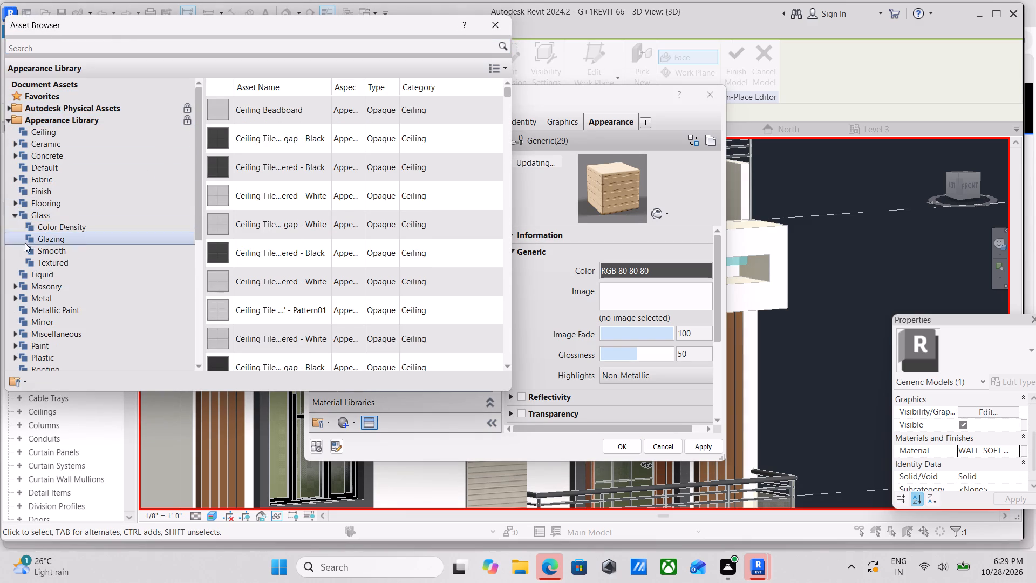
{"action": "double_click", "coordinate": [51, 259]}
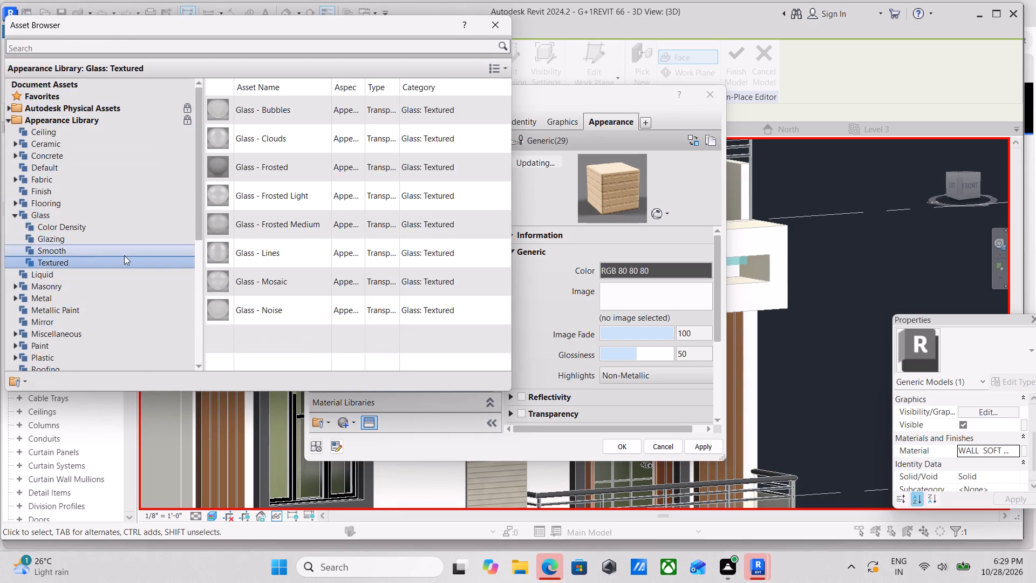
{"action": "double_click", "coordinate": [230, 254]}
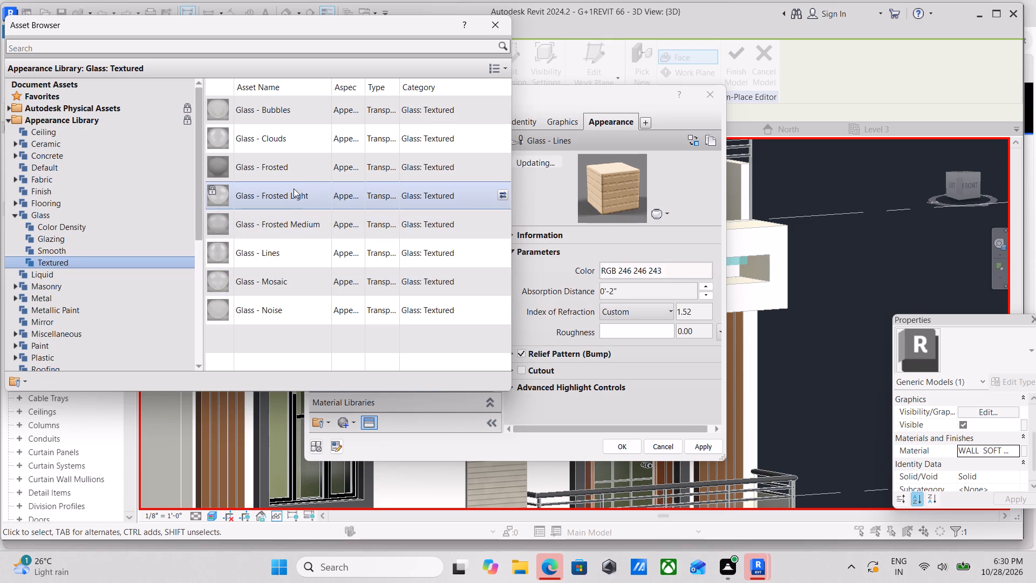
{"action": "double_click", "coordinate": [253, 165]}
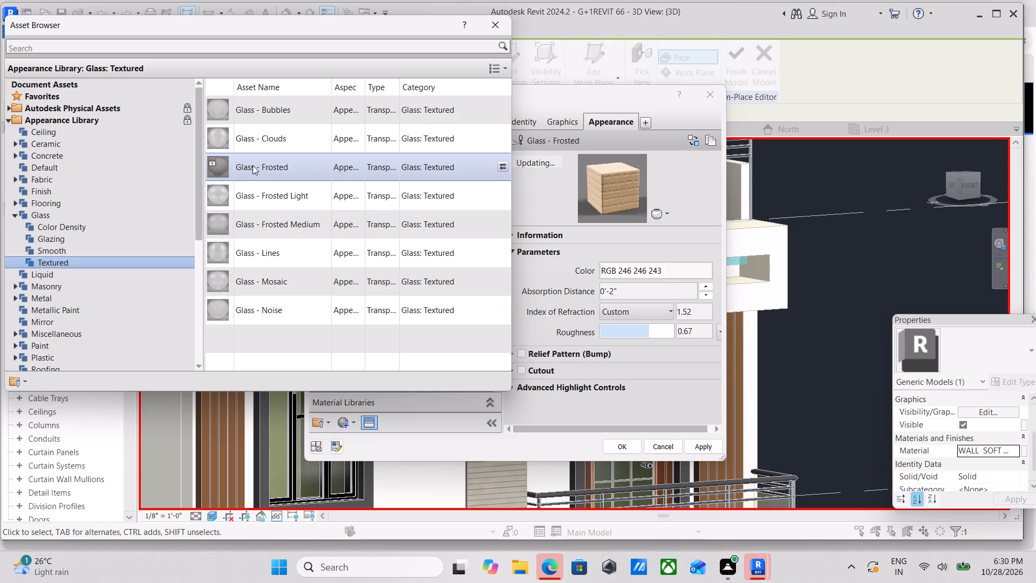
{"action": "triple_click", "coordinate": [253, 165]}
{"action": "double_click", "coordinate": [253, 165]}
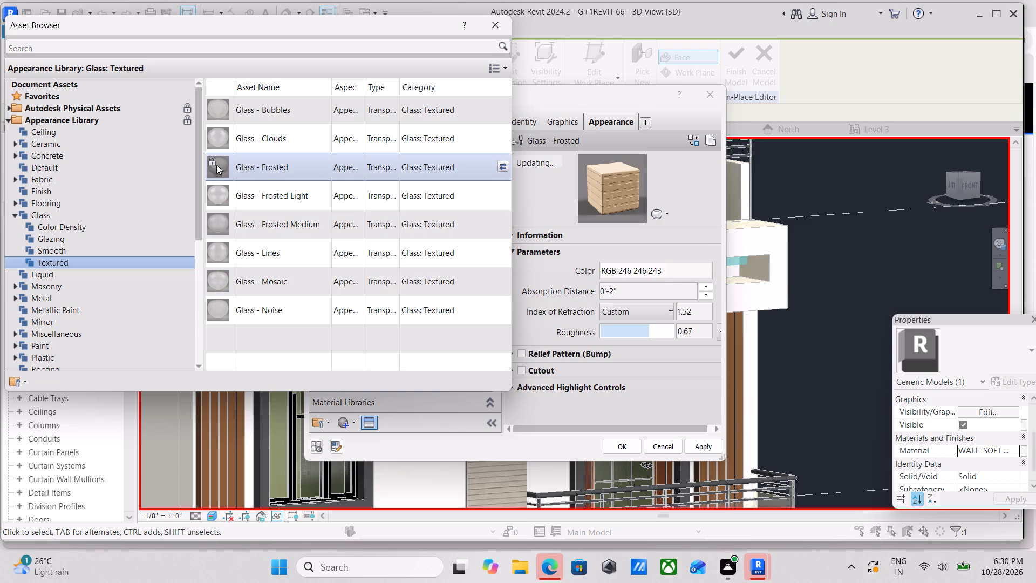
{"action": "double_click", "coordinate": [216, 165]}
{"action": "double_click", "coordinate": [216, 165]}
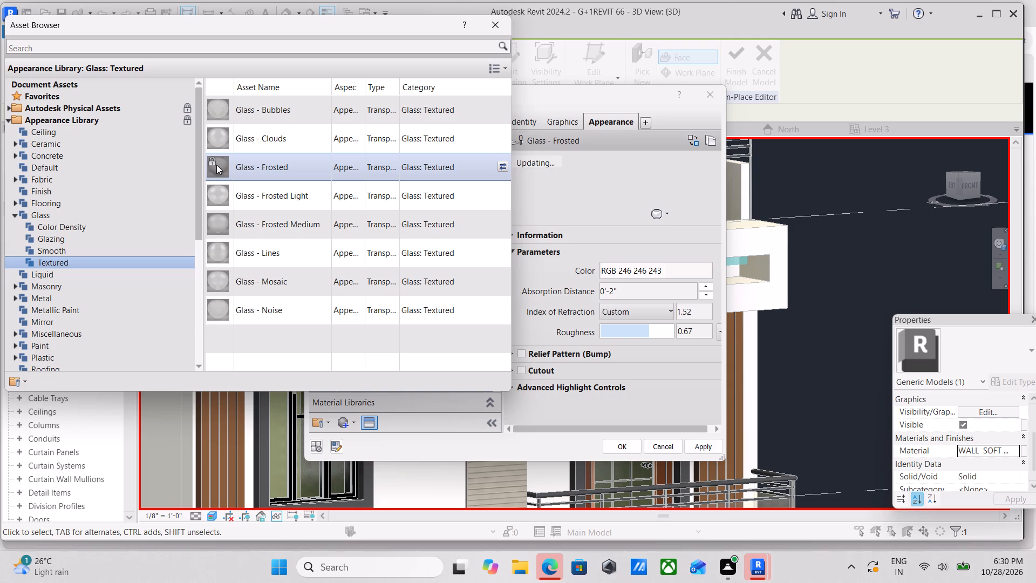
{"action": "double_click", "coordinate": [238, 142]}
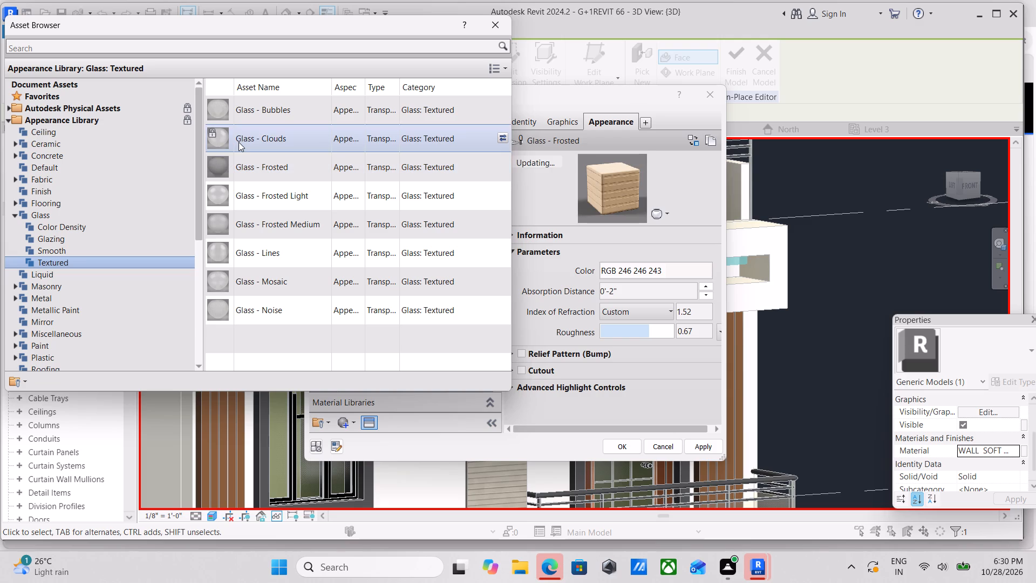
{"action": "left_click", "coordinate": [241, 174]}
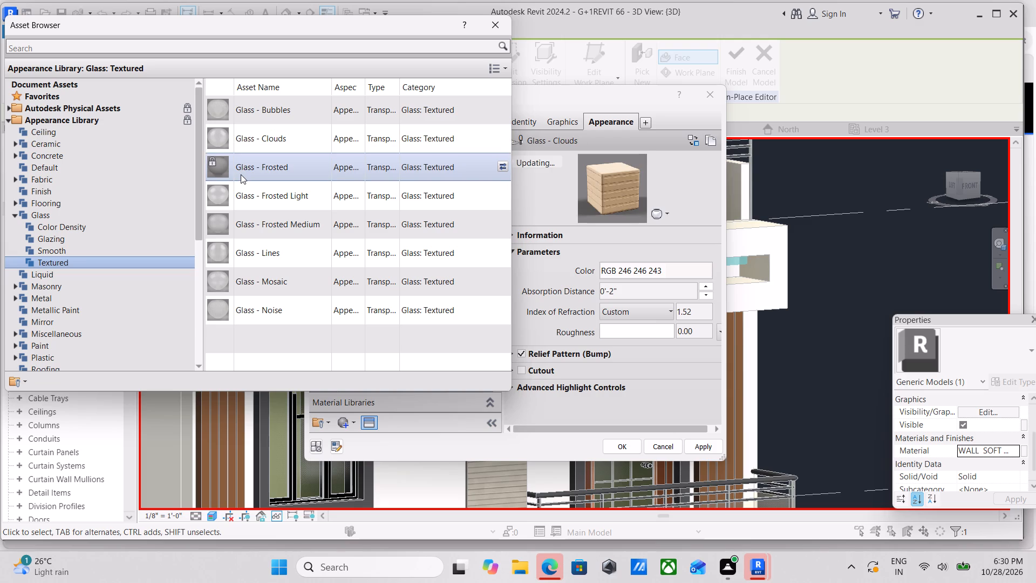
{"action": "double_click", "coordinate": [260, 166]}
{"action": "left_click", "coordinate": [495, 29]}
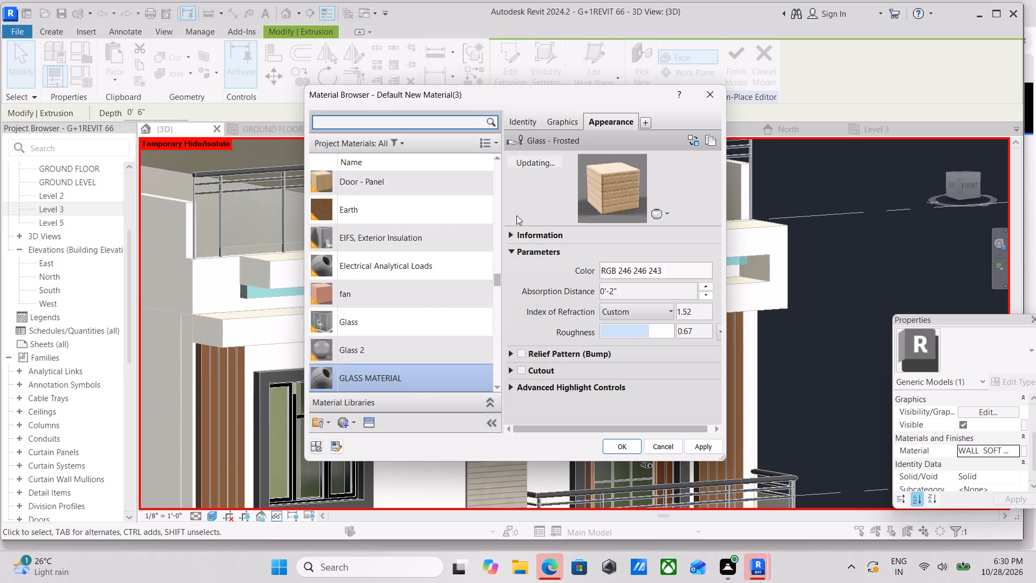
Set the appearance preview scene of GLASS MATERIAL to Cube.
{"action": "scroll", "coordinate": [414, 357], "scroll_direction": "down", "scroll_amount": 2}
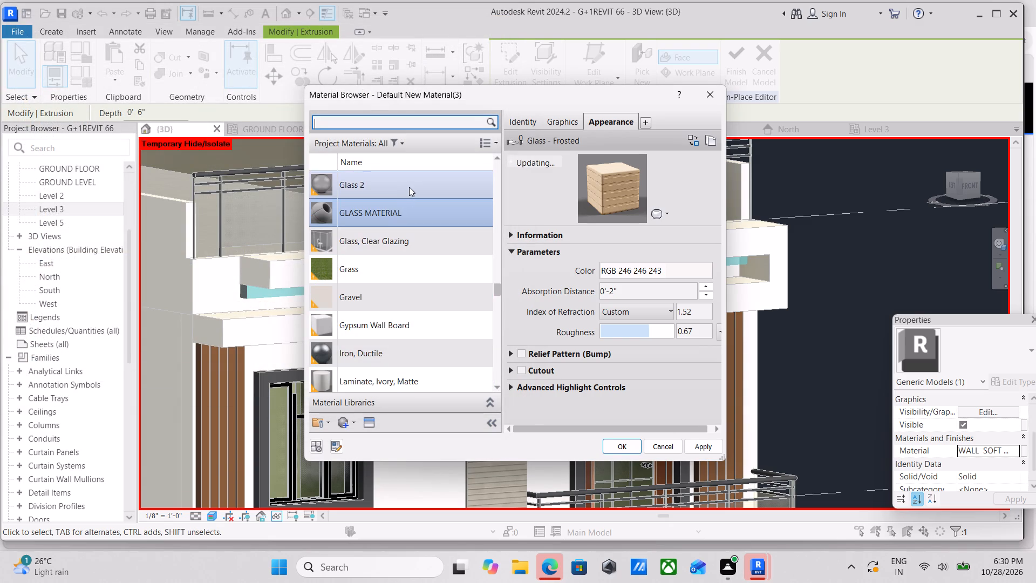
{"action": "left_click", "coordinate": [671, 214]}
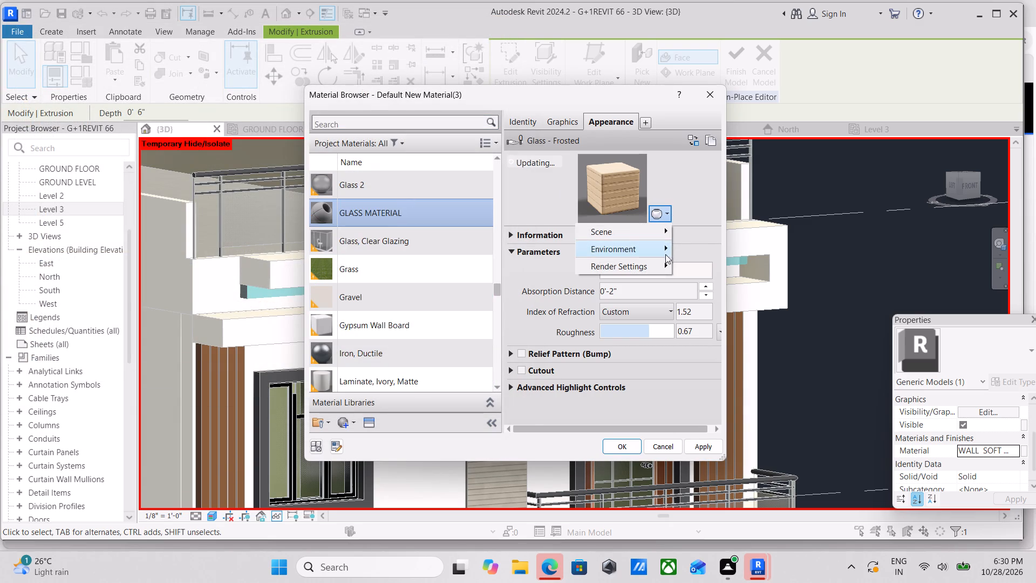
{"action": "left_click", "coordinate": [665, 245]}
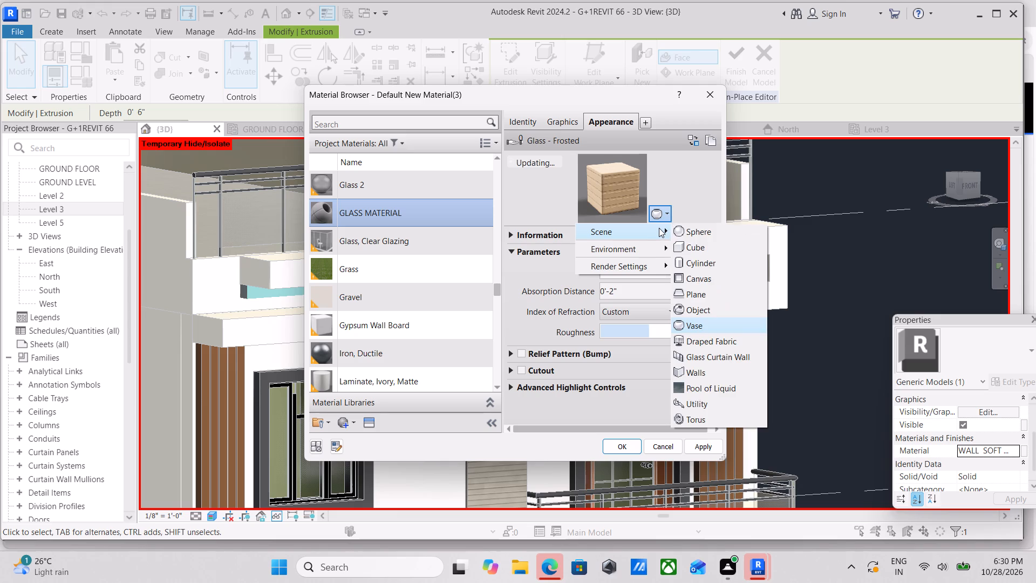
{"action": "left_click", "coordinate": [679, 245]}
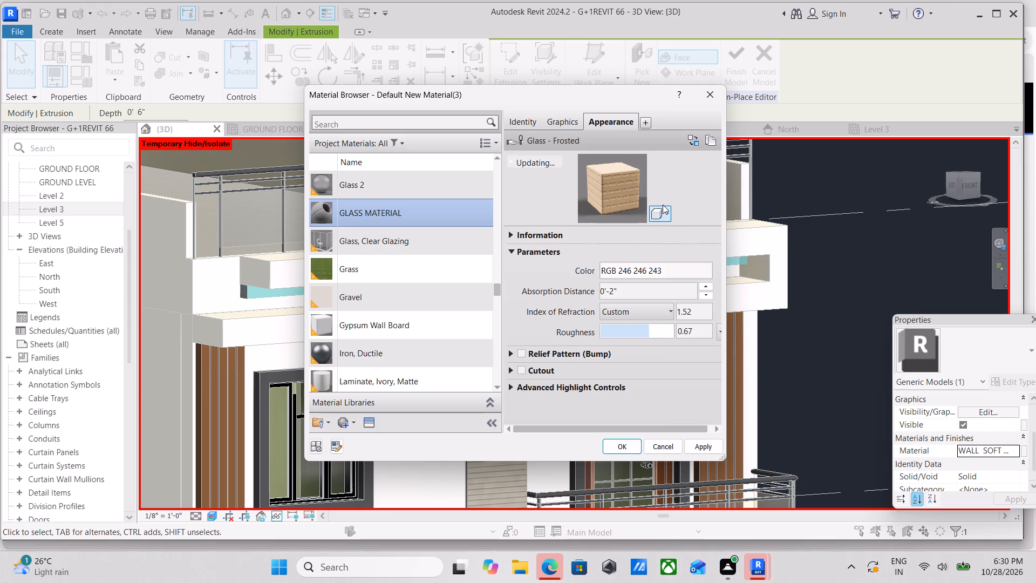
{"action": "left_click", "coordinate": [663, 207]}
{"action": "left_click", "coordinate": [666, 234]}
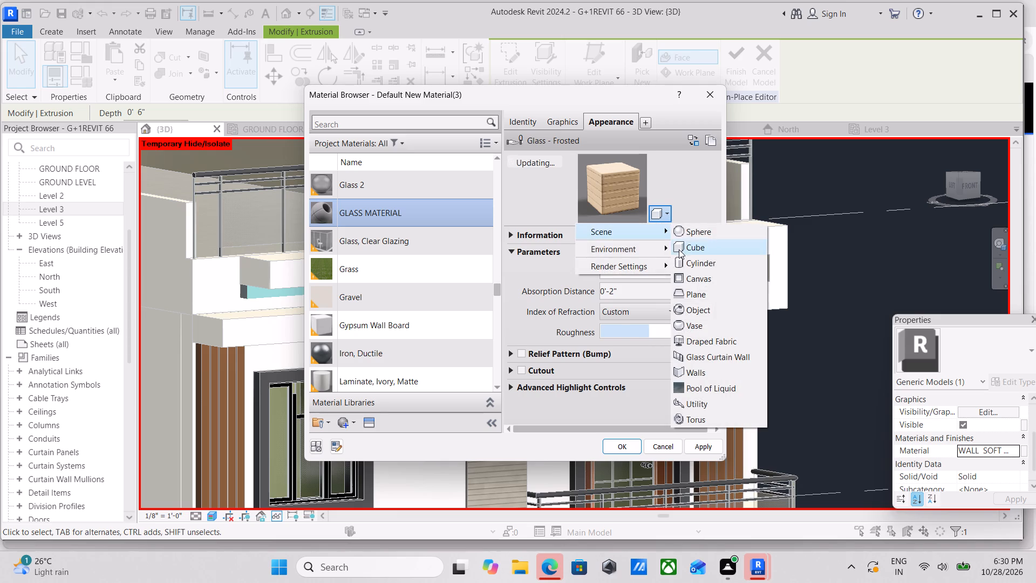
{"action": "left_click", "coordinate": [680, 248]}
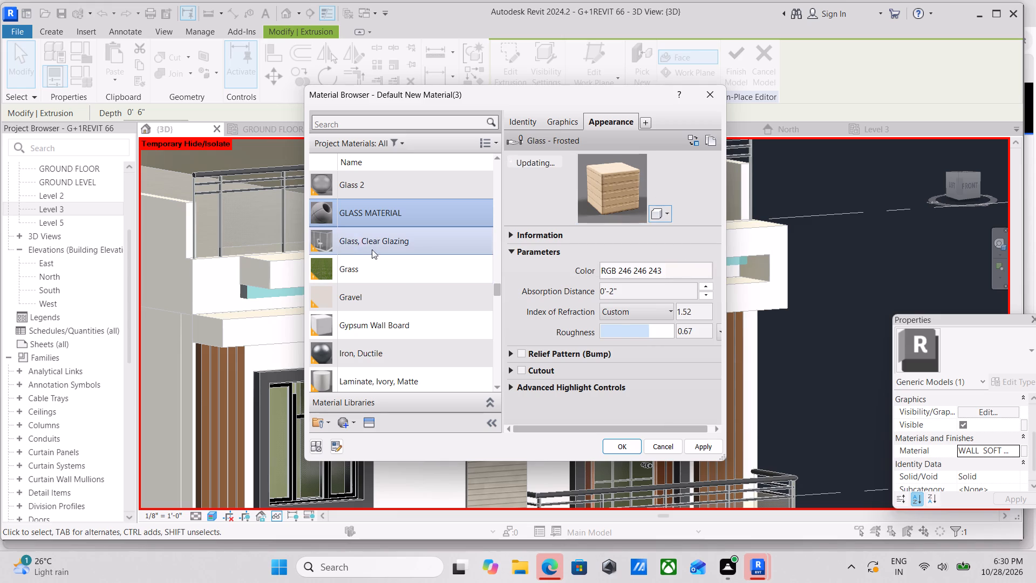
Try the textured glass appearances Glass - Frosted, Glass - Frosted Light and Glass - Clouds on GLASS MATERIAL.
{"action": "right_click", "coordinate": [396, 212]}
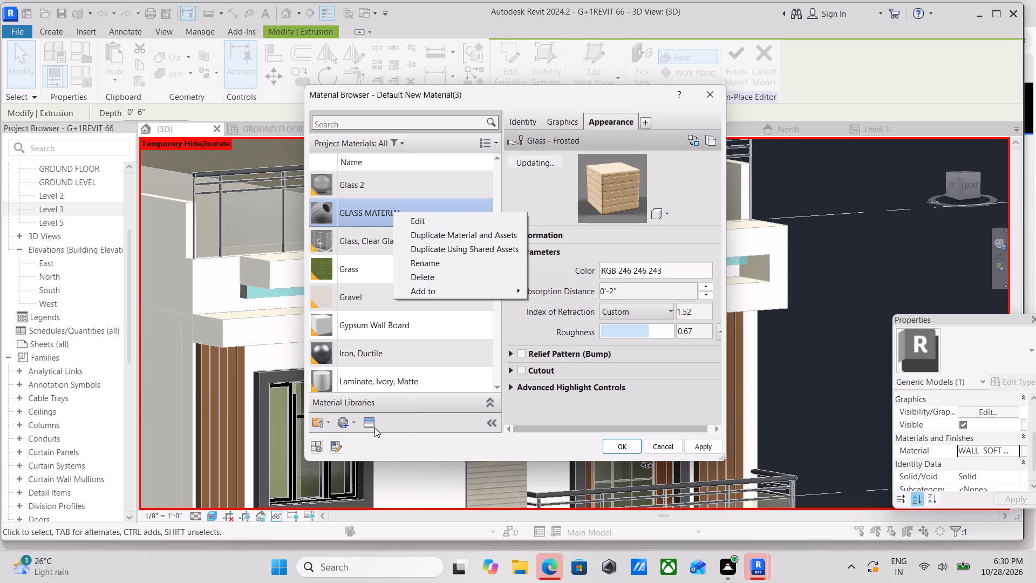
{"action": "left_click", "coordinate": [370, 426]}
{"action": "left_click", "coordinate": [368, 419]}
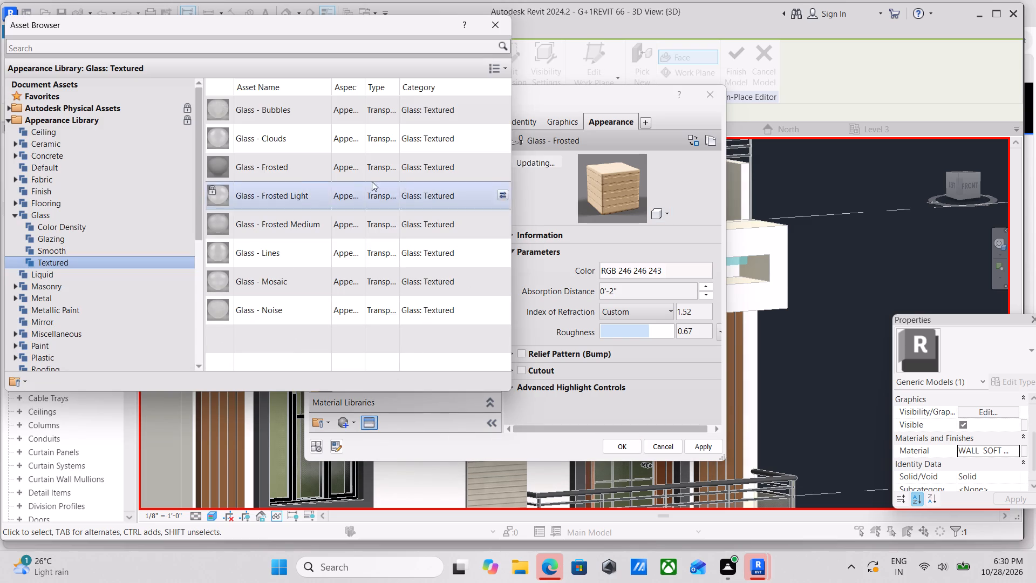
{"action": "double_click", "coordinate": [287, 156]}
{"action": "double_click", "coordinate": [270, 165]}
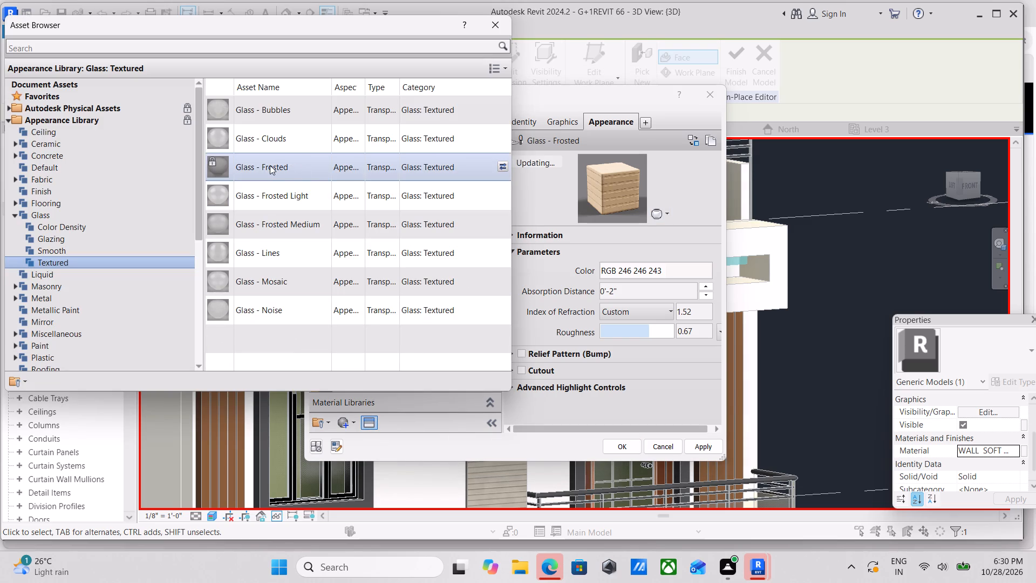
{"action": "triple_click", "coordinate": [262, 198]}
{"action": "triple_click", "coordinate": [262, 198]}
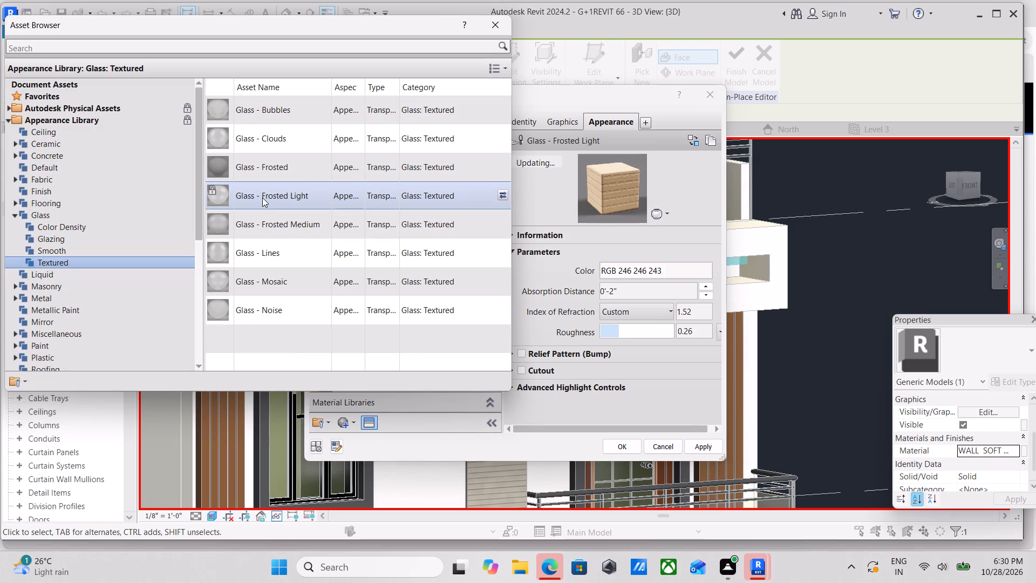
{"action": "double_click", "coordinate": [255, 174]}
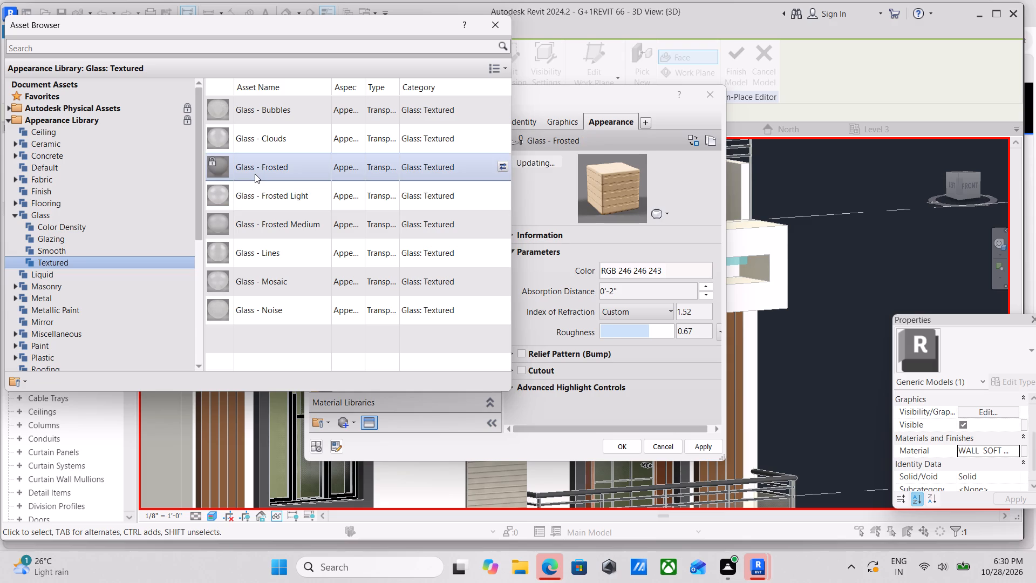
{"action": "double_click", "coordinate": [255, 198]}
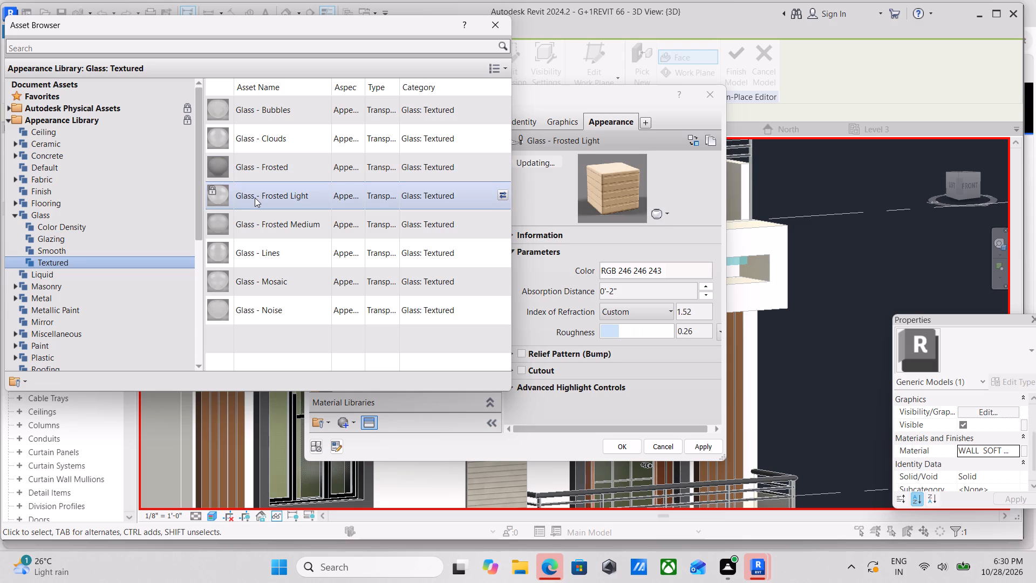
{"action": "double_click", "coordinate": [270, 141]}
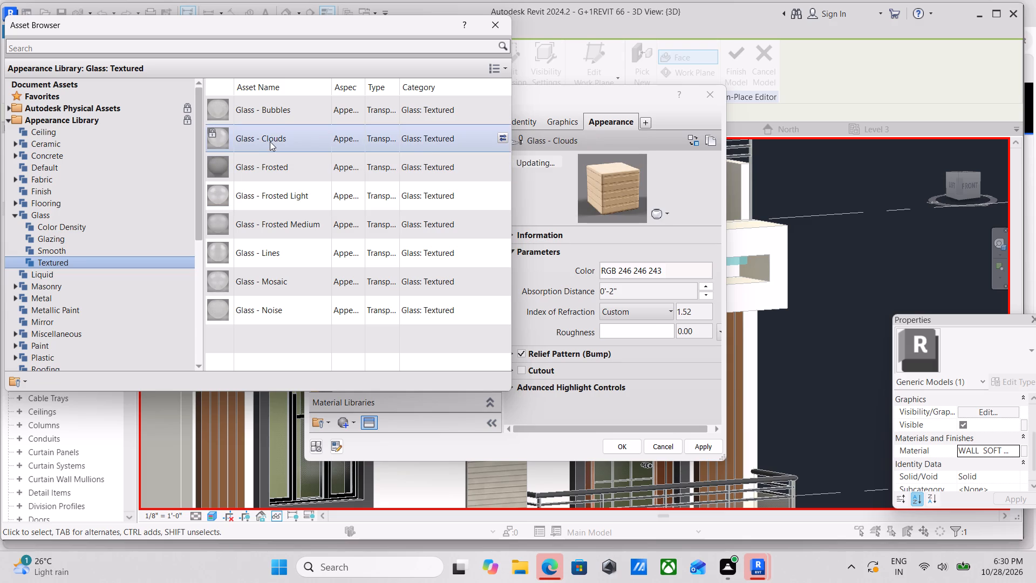
Replace the appearance of GLASS MATERIAL with Blue - Glazing from the Glass: Glazing library.
{"action": "double_click", "coordinate": [70, 236]}
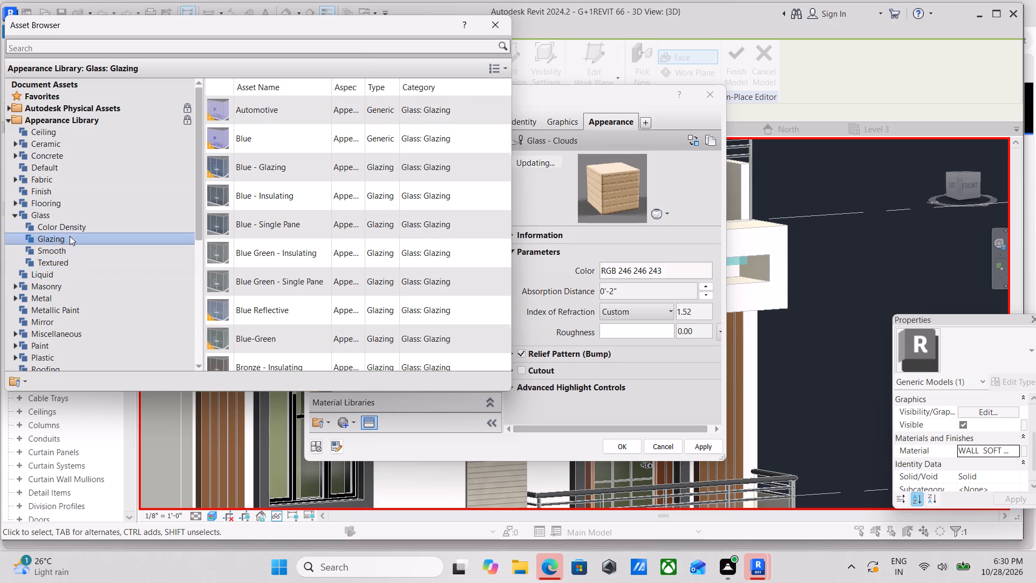
{"action": "double_click", "coordinate": [234, 158]}
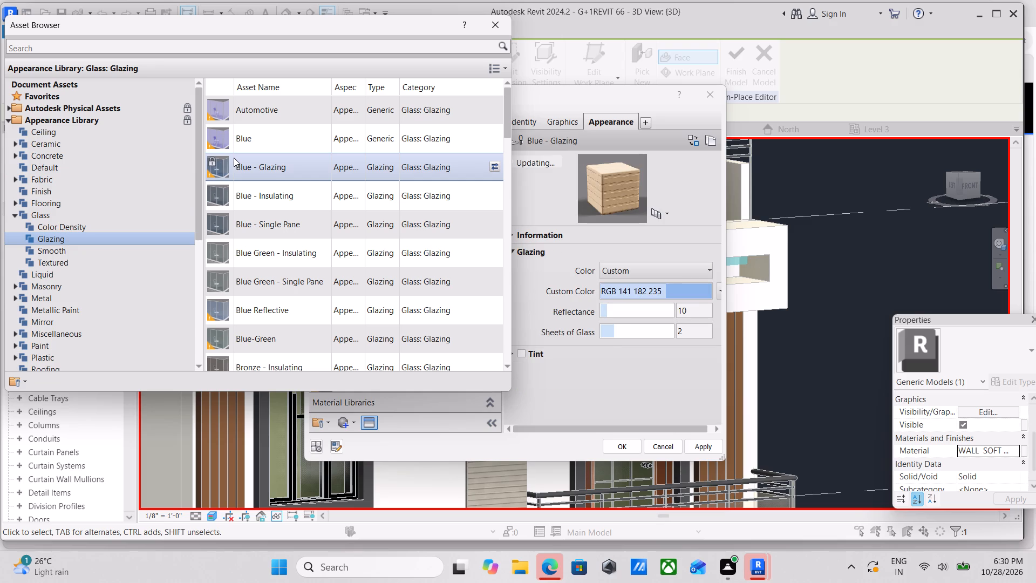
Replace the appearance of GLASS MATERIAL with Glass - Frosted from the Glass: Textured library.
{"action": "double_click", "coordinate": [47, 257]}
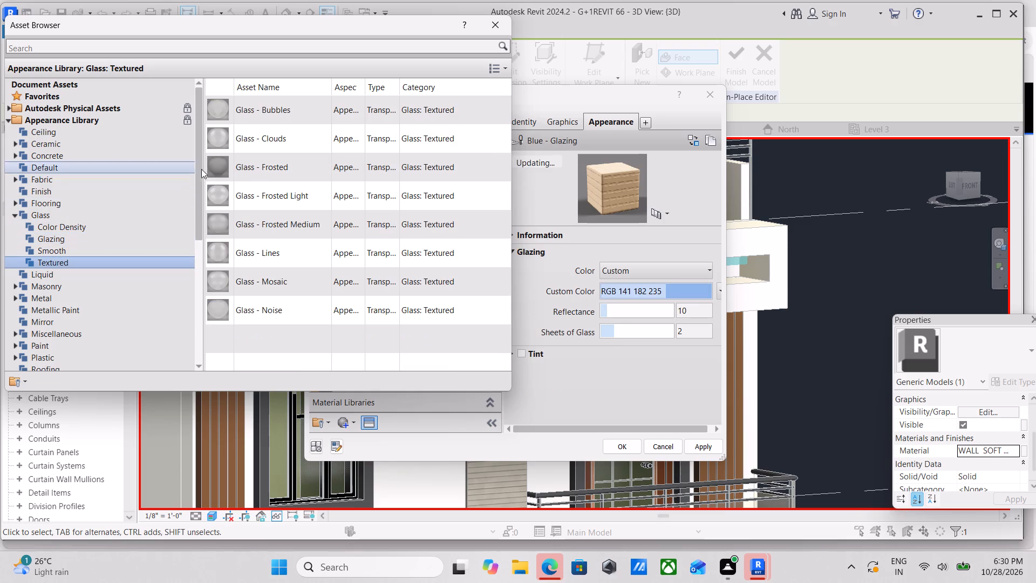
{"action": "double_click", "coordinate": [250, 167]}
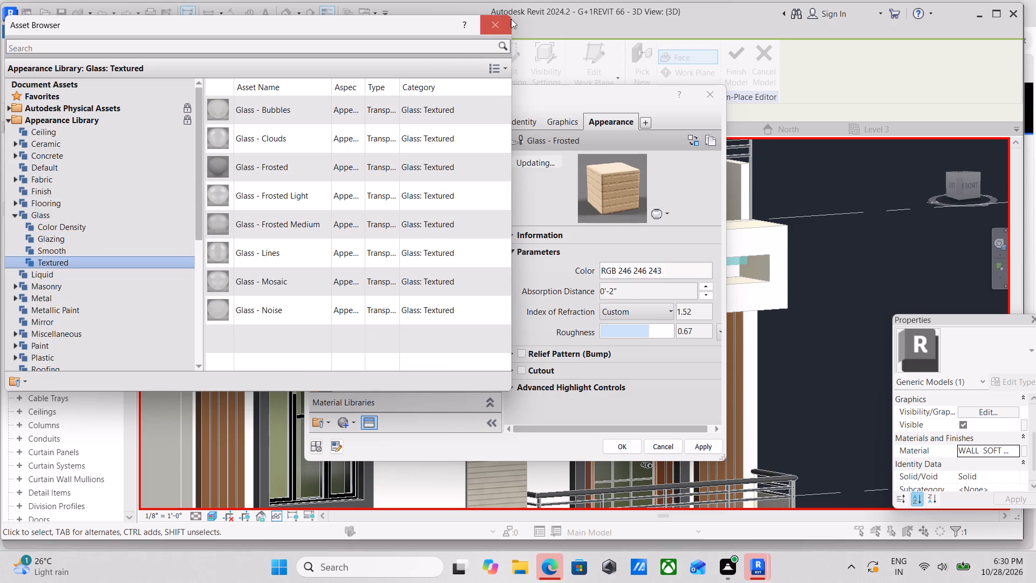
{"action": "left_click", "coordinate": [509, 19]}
Review the appearance parameters of GLASS MATERIAL, including the index of refraction options.
{"action": "scroll", "coordinate": [569, 388], "scroll_direction": "down", "scroll_amount": 2}
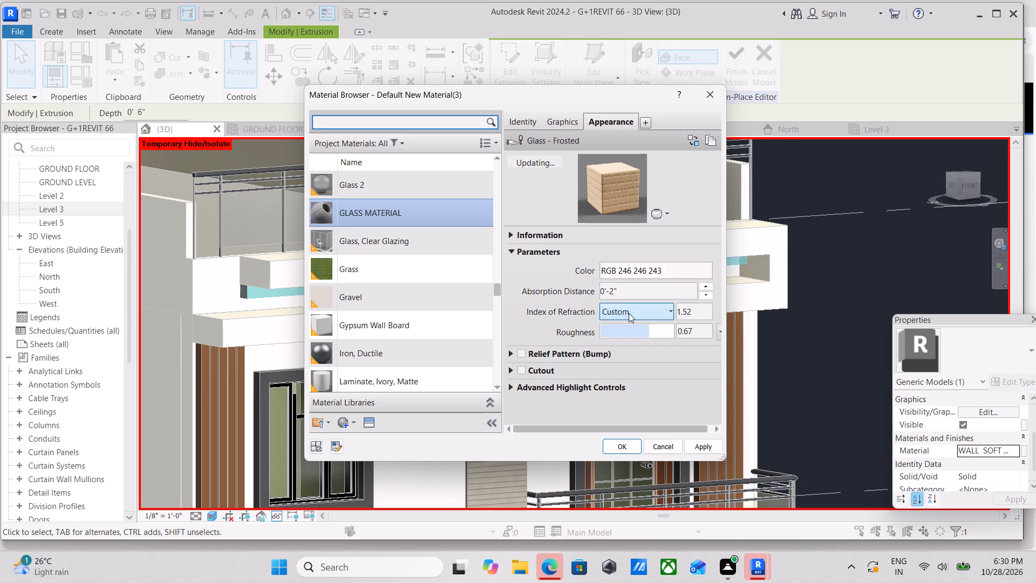
{"action": "left_click", "coordinate": [652, 312]}
{"action": "left_click", "coordinate": [652, 312]}
{"action": "scroll", "coordinate": [524, 317], "scroll_direction": "down", "scroll_amount": 1}
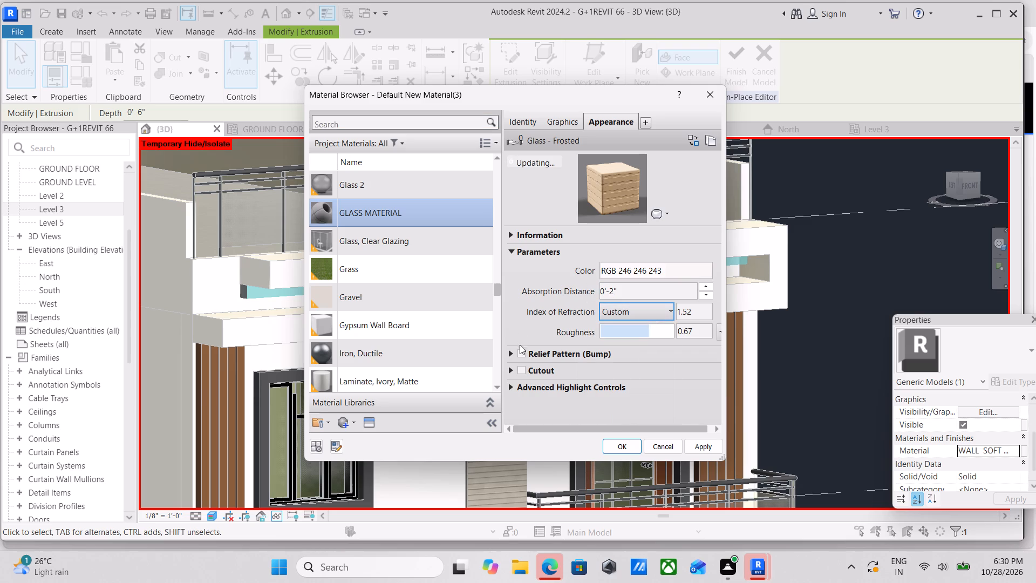
{"action": "scroll", "coordinate": [520, 345], "scroll_direction": "down", "scroll_amount": 2}
{"action": "scroll", "coordinate": [540, 399], "scroll_direction": "up", "scroll_amount": 3}
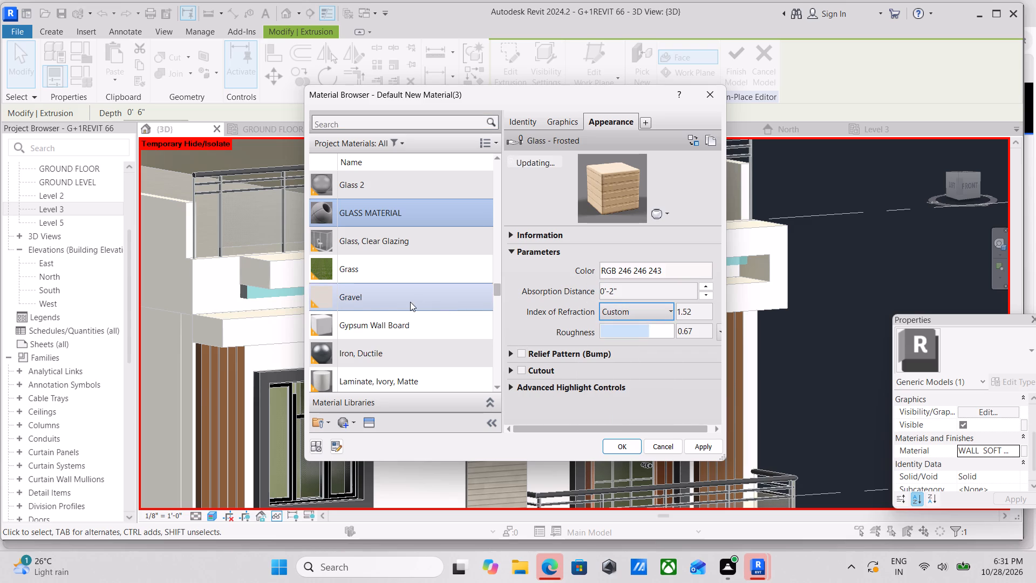
{"action": "scroll", "coordinate": [407, 301], "scroll_direction": "up", "scroll_amount": 1}
{"action": "left_click", "coordinate": [331, 294]}
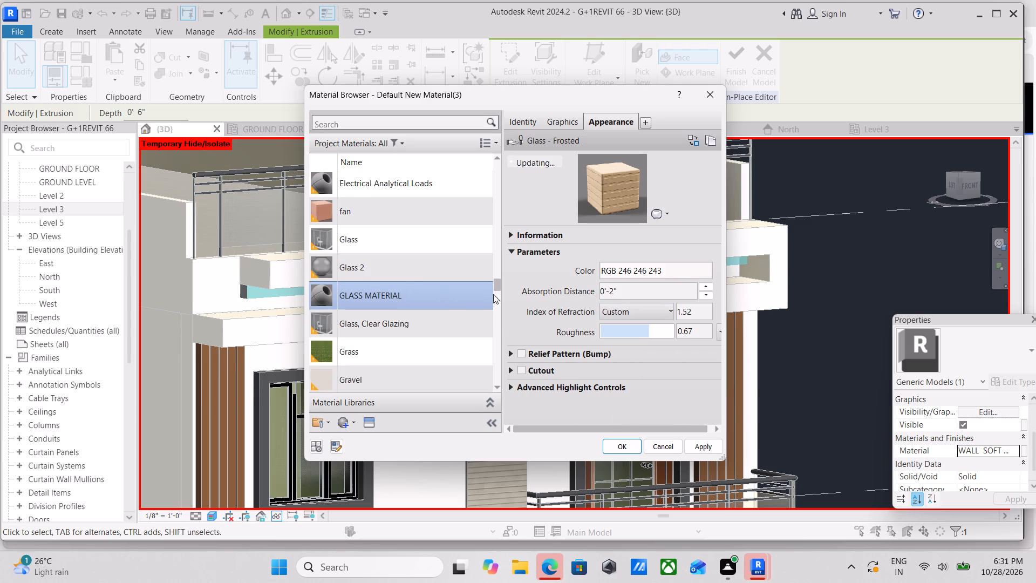
{"action": "scroll", "coordinate": [567, 250], "scroll_direction": "up", "scroll_amount": 1}
{"action": "left_click", "coordinate": [510, 248]}
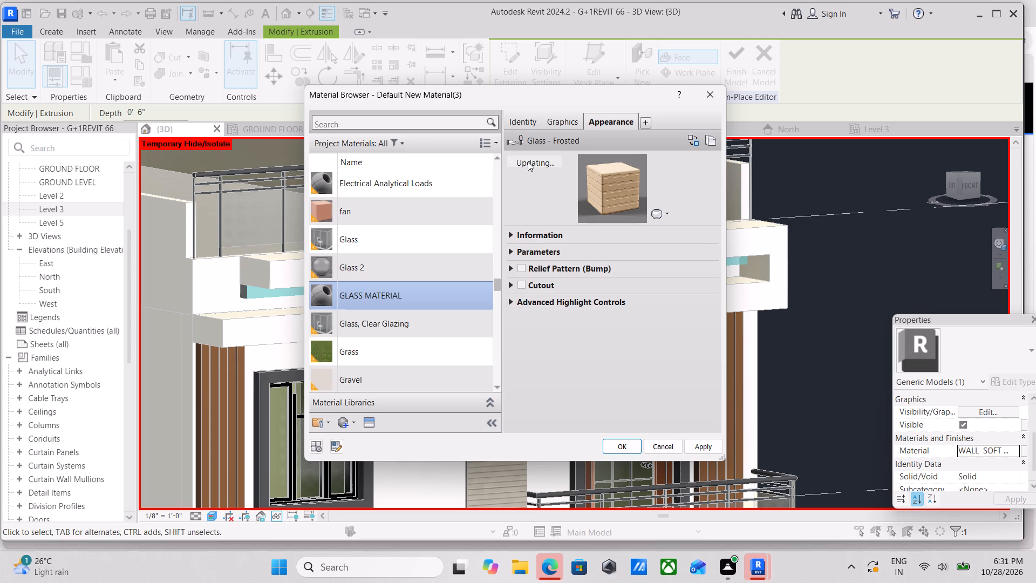
{"action": "left_click", "coordinate": [553, 120]}
{"action": "left_click", "coordinate": [594, 118]}
{"action": "right_click", "coordinate": [353, 291]}
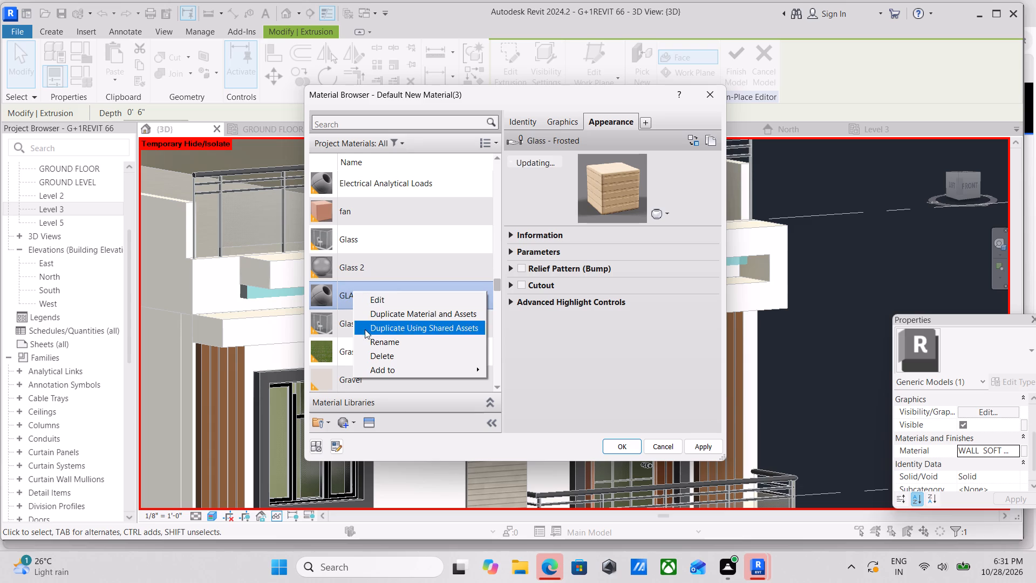
{"action": "left_click", "coordinate": [329, 293]}
Replace the appearance of GLASS MATERIAL with Glass (Clear) from the Glass: Smooth library.
{"action": "left_click", "coordinate": [372, 426]}
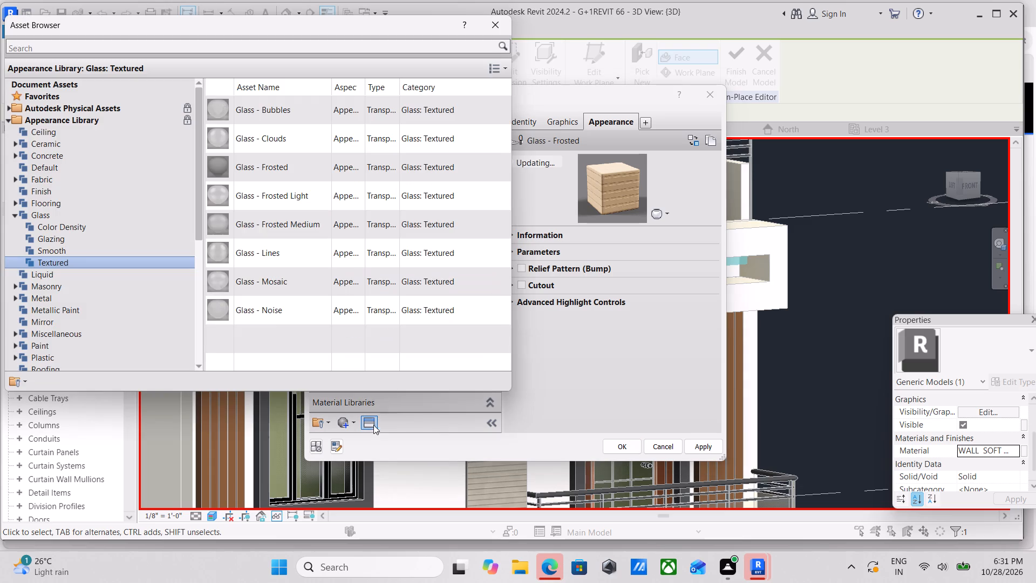
{"action": "double_click", "coordinate": [84, 249]}
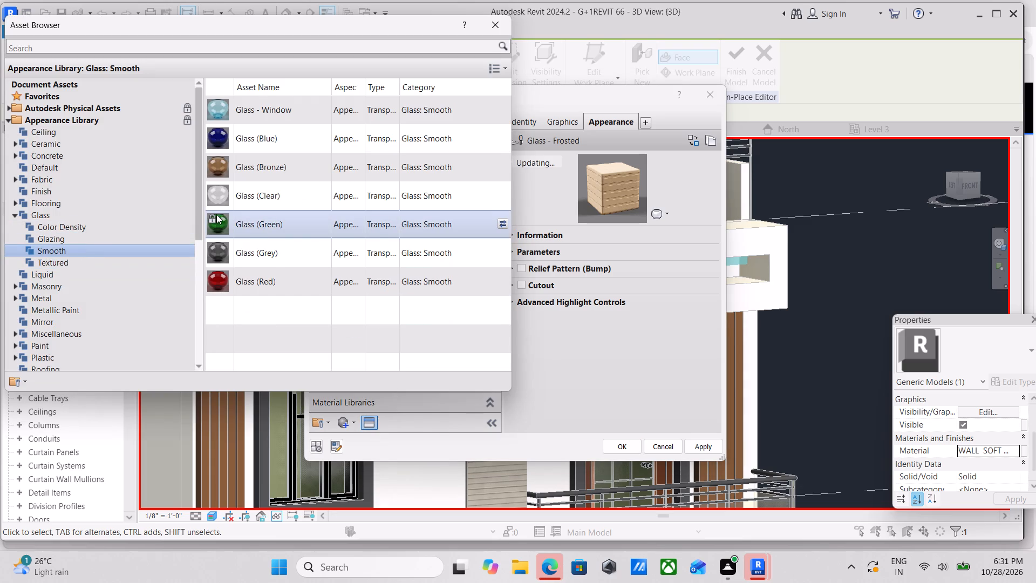
{"action": "double_click", "coordinate": [241, 188]}
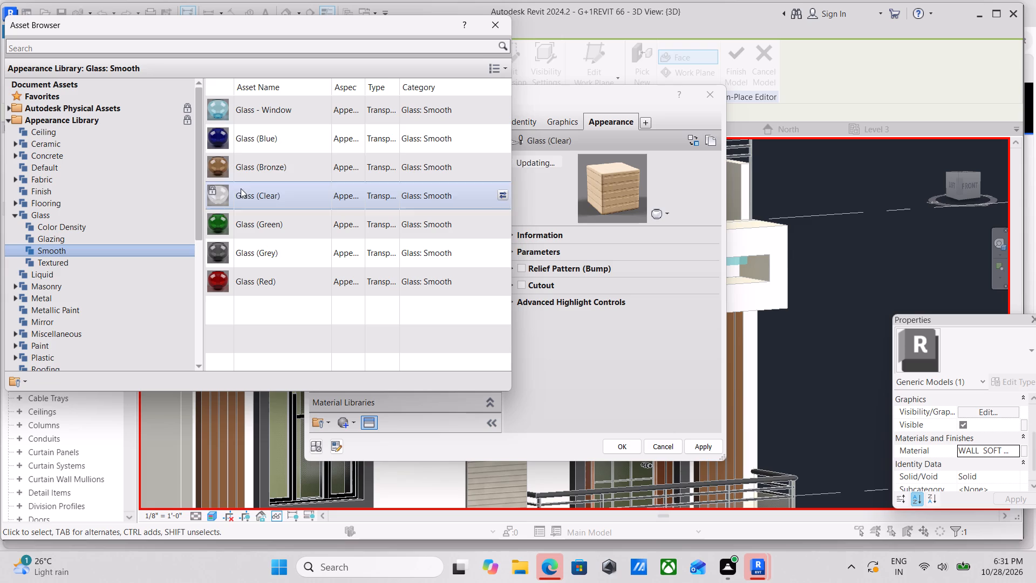
{"action": "left_click", "coordinate": [507, 18]}
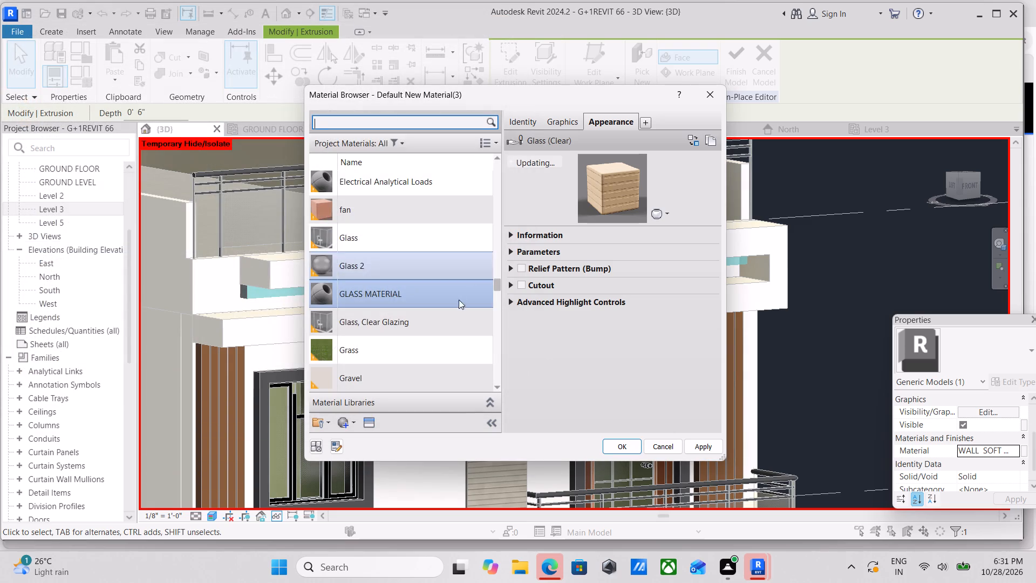
Assign GLASS MATERIAL to the extruded strip between the top bands and finish the in-place model.
{"action": "scroll", "coordinate": [432, 354], "scroll_direction": "down", "scroll_amount": 1}
{"action": "scroll", "coordinate": [660, 409], "scroll_direction": "down", "scroll_amount": 1}
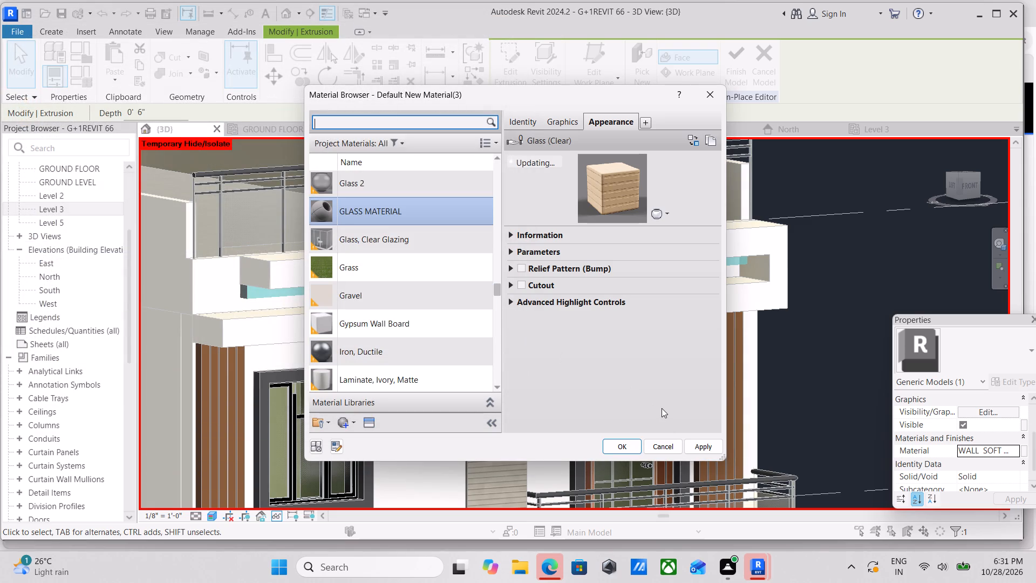
{"action": "scroll", "coordinate": [662, 408], "scroll_direction": "down", "scroll_amount": 1}
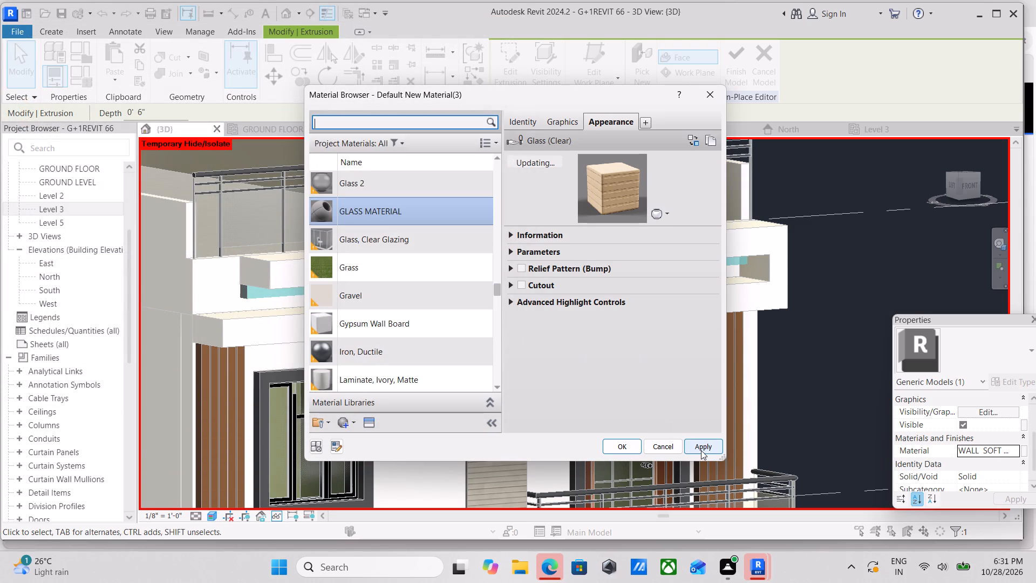
{"action": "left_click", "coordinate": [701, 450]}
{"action": "left_click", "coordinate": [610, 450]}
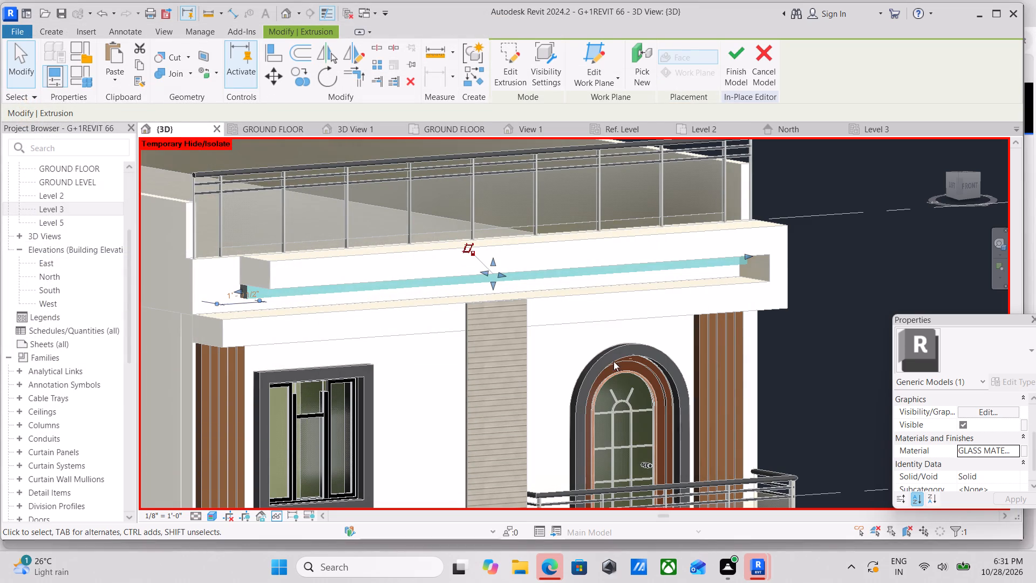
{"action": "left_click", "coordinate": [737, 55]}
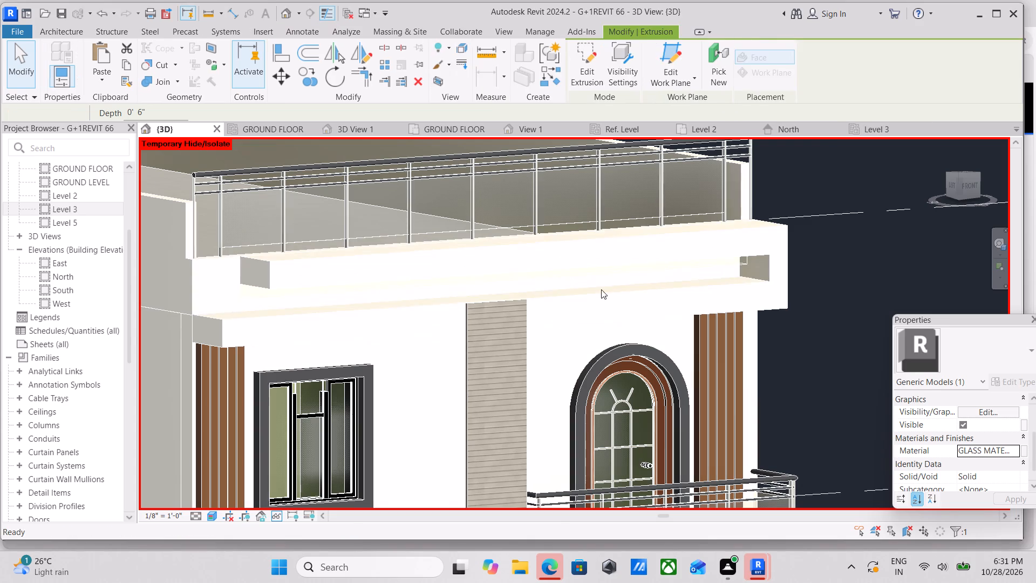
Select the glass strip between the facade's top bands and open it for in-place editing.
{"action": "scroll", "coordinate": [387, 295], "scroll_direction": "down", "scroll_amount": 1}
{"action": "middle_click_drag", "start_coordinate": [437, 323], "coordinate": [388, 294], "text": "shift"}
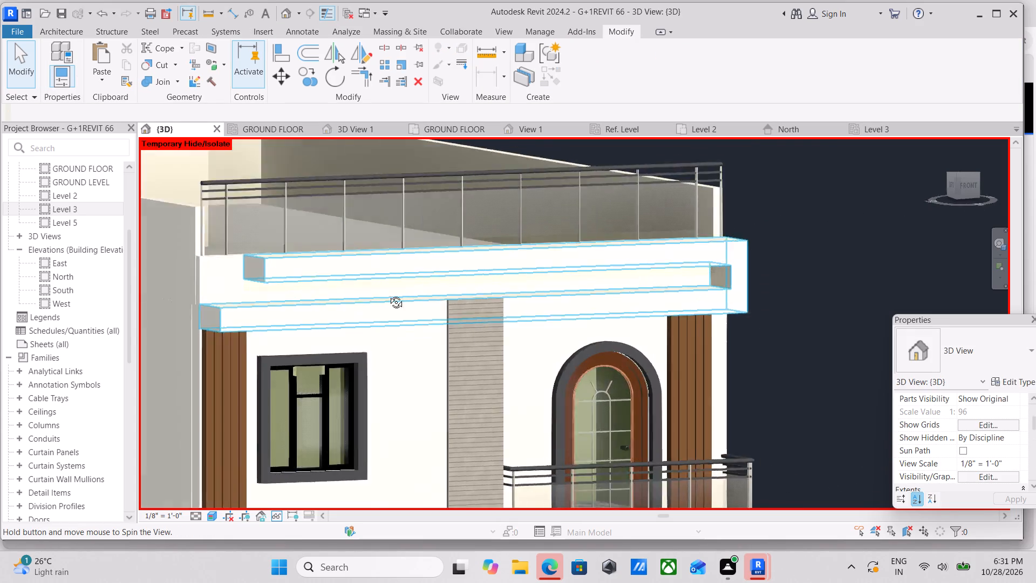
{"action": "middle_click_drag", "start_coordinate": [388, 294], "coordinate": [315, 327], "text": "shift"}
{"action": "scroll", "coordinate": [367, 257], "scroll_direction": "down", "scroll_amount": 1, "text": "shift"}
{"action": "scroll", "coordinate": [497, 283], "scroll_direction": "up", "scroll_amount": 3}
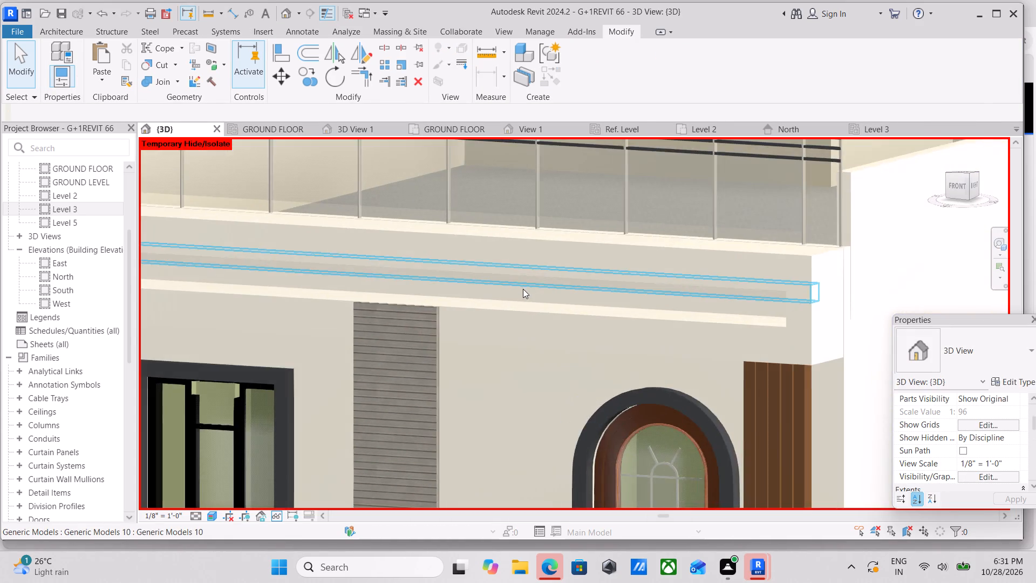
{"action": "scroll", "coordinate": [538, 291], "scroll_direction": "up", "scroll_amount": 3}
{"action": "scroll", "coordinate": [588, 288], "scroll_direction": "up", "scroll_amount": 3}
{"action": "left_click", "coordinate": [585, 283]}
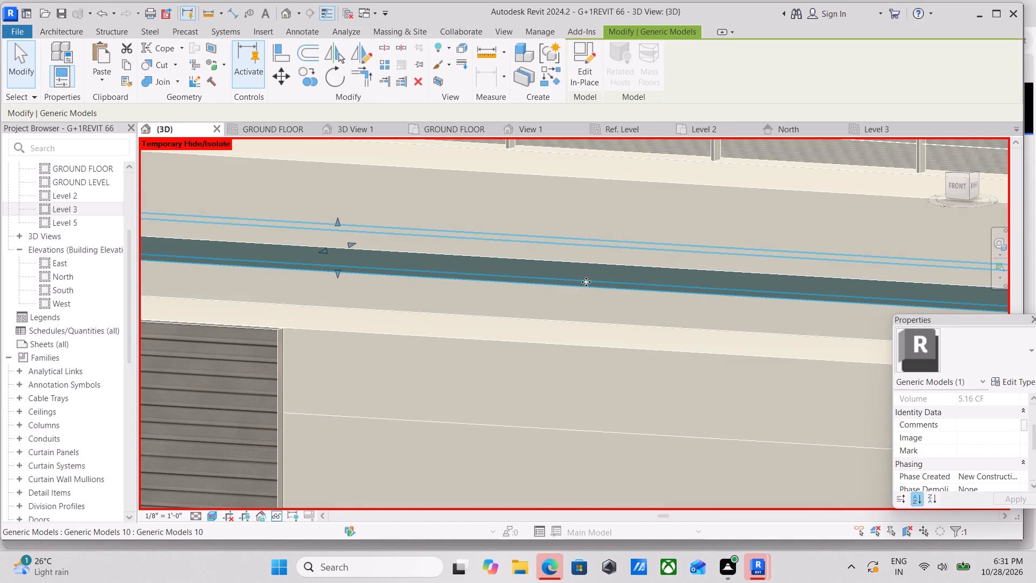
{"action": "scroll", "coordinate": [586, 282], "scroll_direction": "down", "scroll_amount": 2}
{"action": "scroll", "coordinate": [1021, 437], "scroll_direction": "down", "scroll_amount": 3}
{"action": "scroll", "coordinate": [980, 437], "scroll_direction": "up", "scroll_amount": 2}
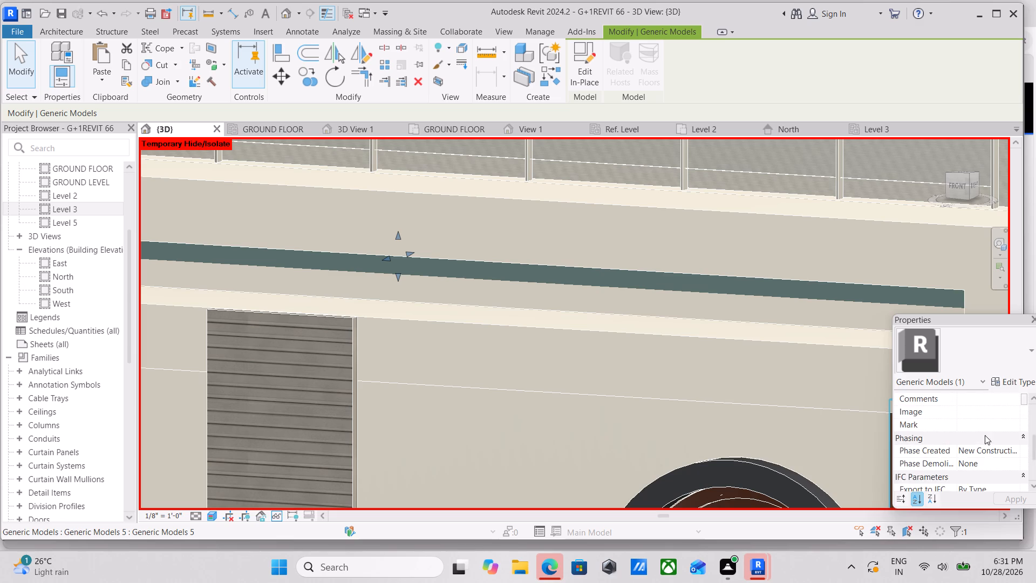
{"action": "scroll", "coordinate": [989, 435], "scroll_direction": "up", "scroll_amount": 3}
{"action": "scroll", "coordinate": [1013, 430], "scroll_direction": "down", "scroll_amount": 1}
{"action": "scroll", "coordinate": [1012, 430], "scroll_direction": "up", "scroll_amount": 2}
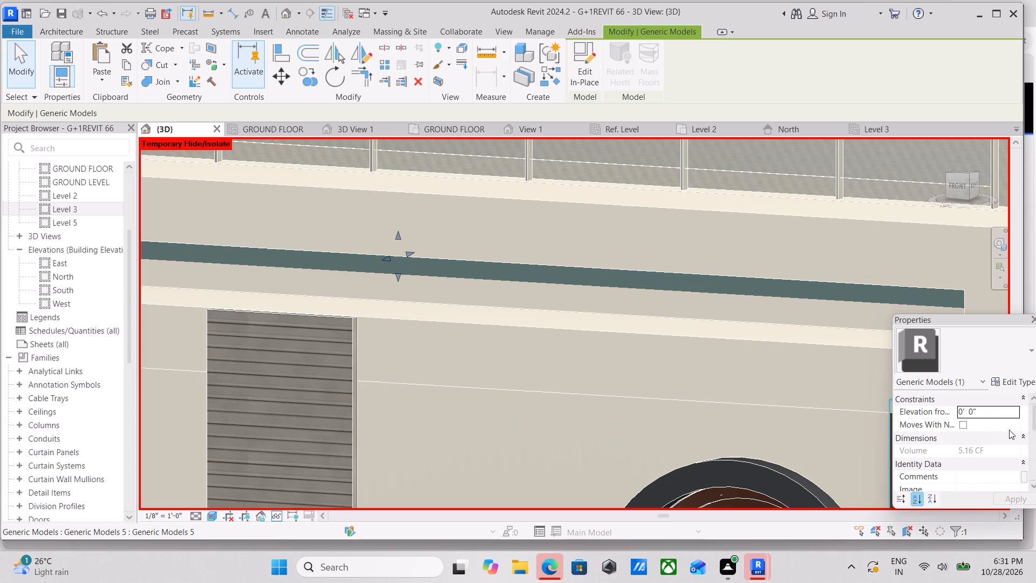
{"action": "scroll", "coordinate": [985, 426], "scroll_direction": "down", "scroll_amount": 2}
{"action": "left_click", "coordinate": [581, 45]}
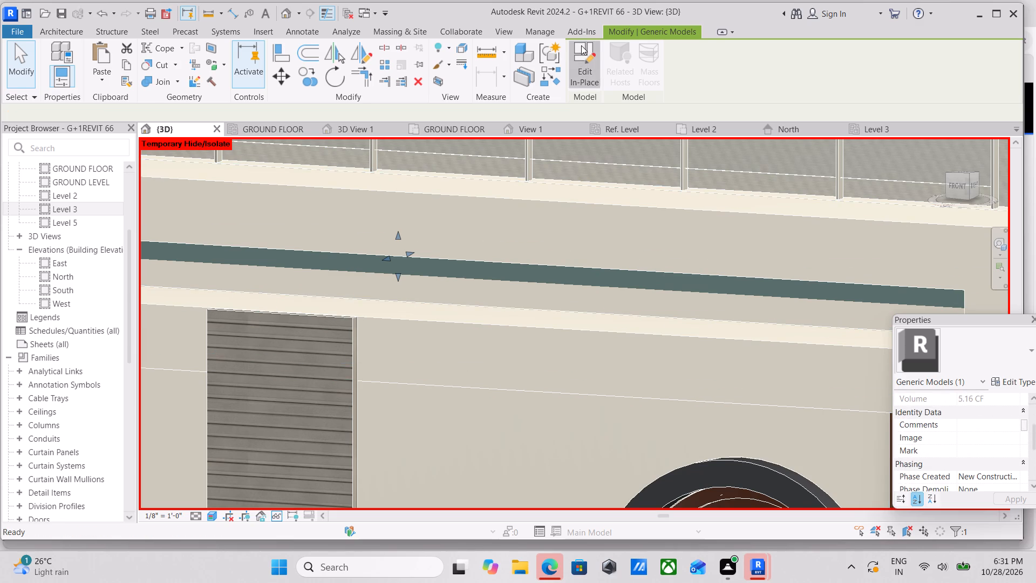
Select the strip's extrusion and open its material assignment for editing.
{"action": "left_click", "coordinate": [482, 279]}
{"action": "scroll", "coordinate": [1035, 470], "scroll_direction": "down", "scroll_amount": 2}
{"action": "left_click", "coordinate": [1012, 446]}
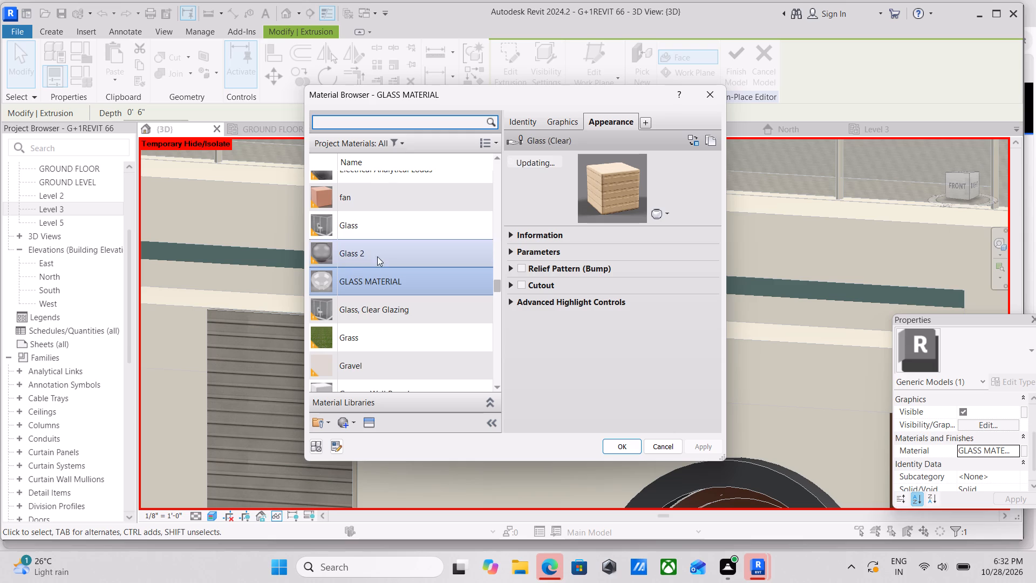
Examine the appearance settings of the existing project materials Glass 2 and Glass.
{"action": "scroll", "coordinate": [348, 265], "scroll_direction": "down", "scroll_amount": 2}
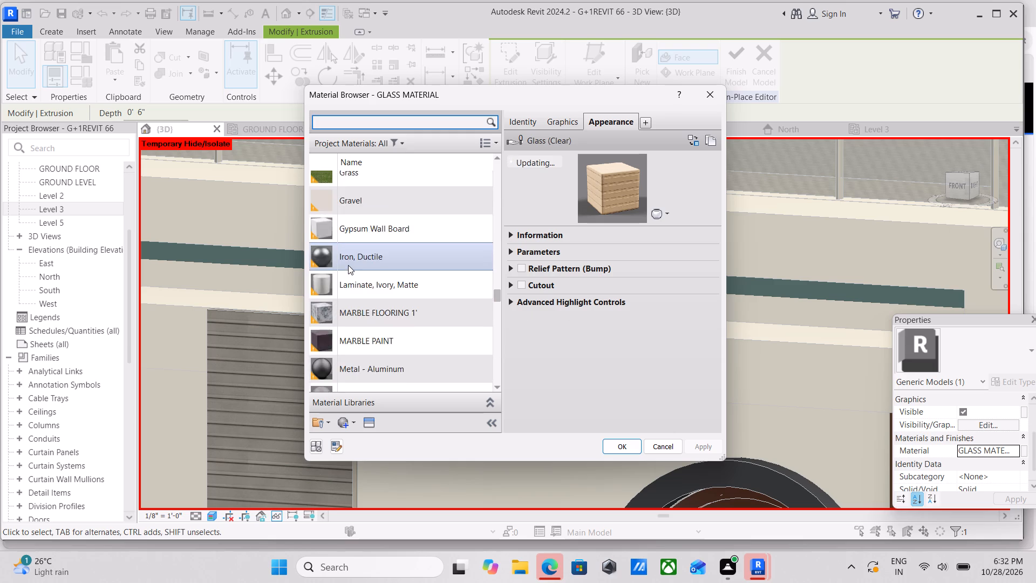
{"action": "scroll", "coordinate": [348, 265], "scroll_direction": "up", "scroll_amount": 3}
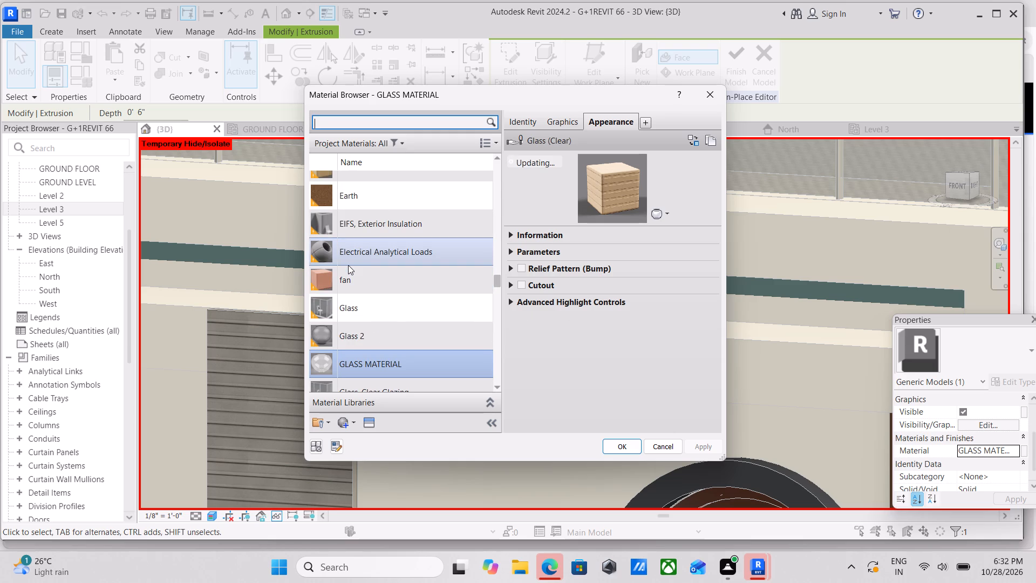
{"action": "scroll", "coordinate": [366, 254], "scroll_direction": "down", "scroll_amount": 2}
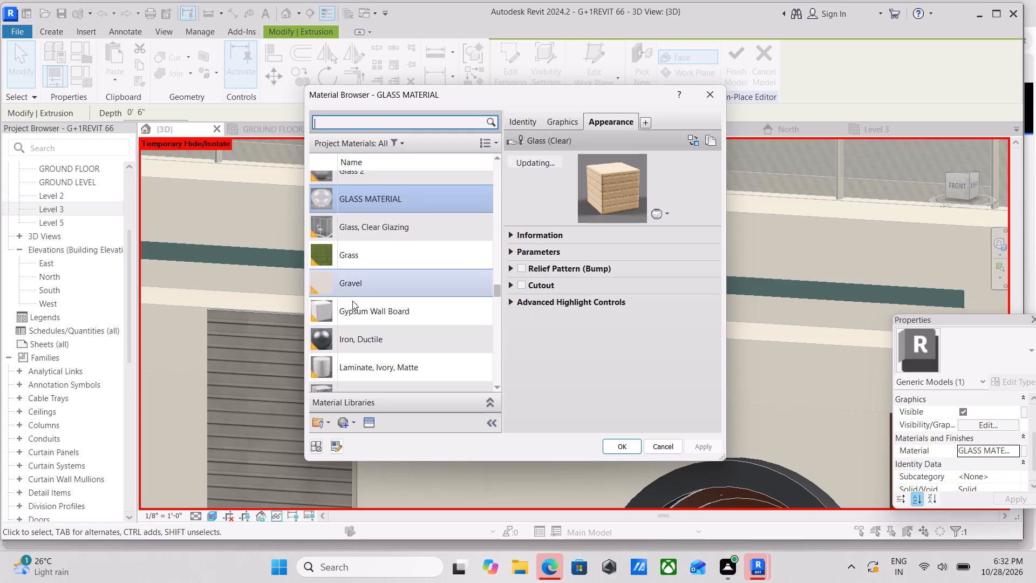
{"action": "scroll", "coordinate": [400, 286], "scroll_direction": "up", "scroll_amount": 2}
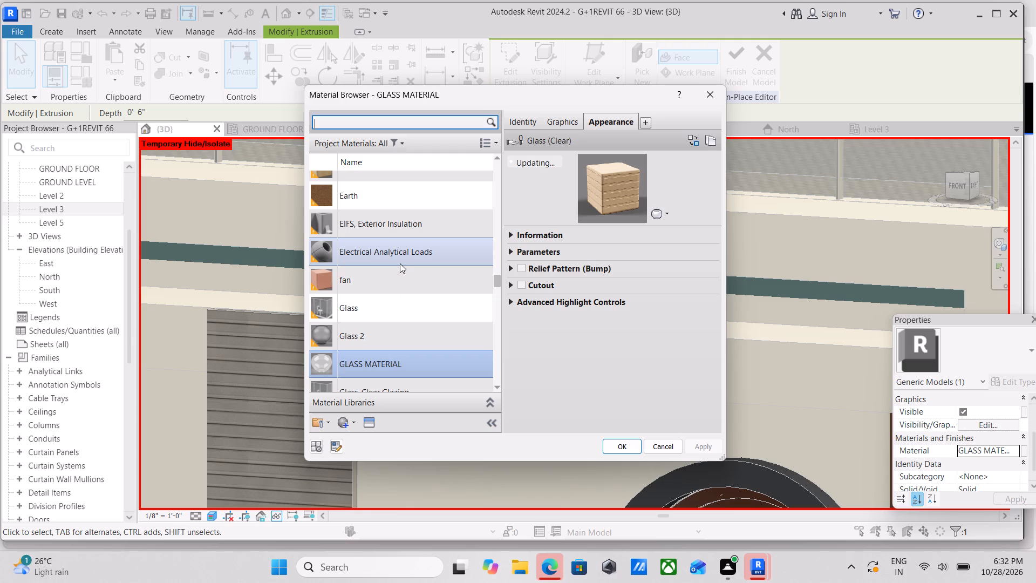
{"action": "left_click", "coordinate": [366, 339]}
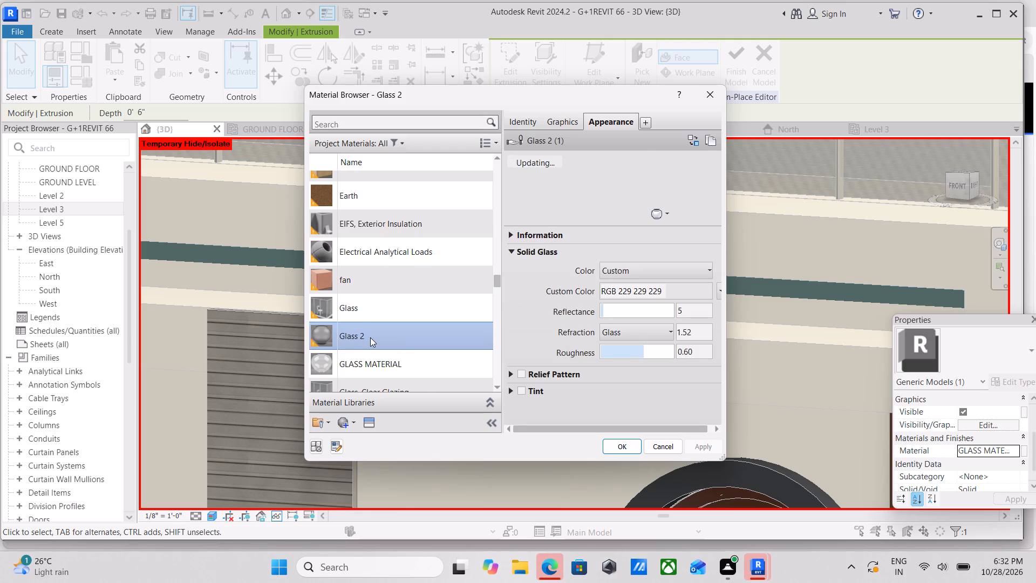
{"action": "left_click", "coordinate": [370, 295]}
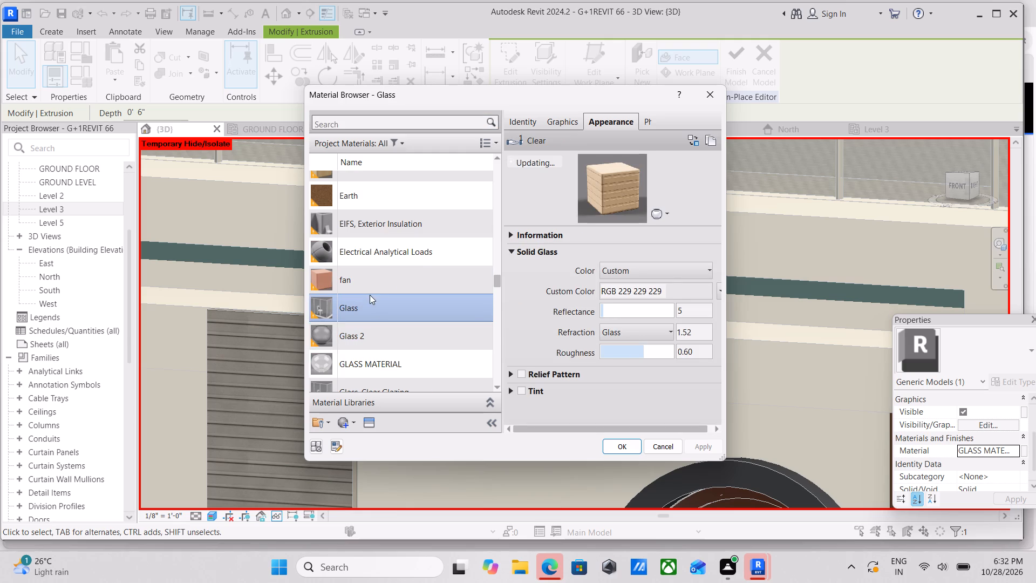
Set the appearance preview scene of the Glass material to Cube.
{"action": "left_click", "coordinate": [673, 211]}
{"action": "left_click", "coordinate": [672, 212]}
{"action": "left_click", "coordinate": [665, 226]}
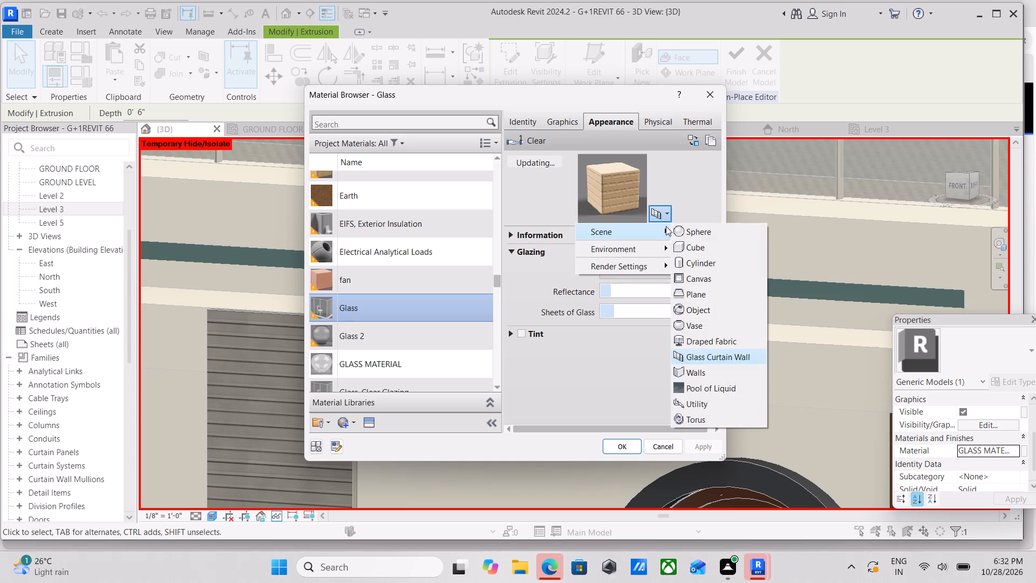
{"action": "left_click", "coordinate": [681, 244]}
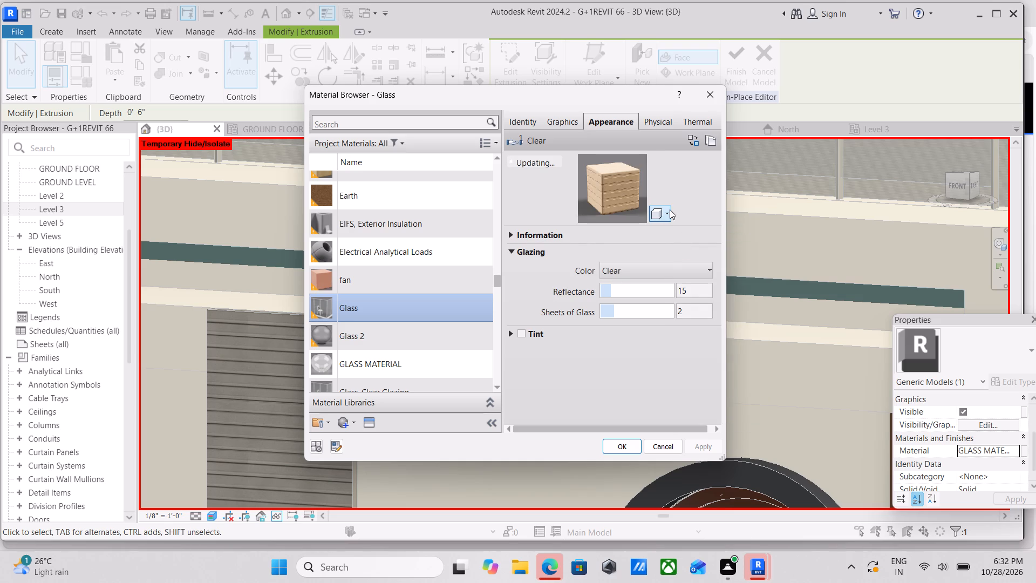
{"action": "left_click", "coordinate": [670, 209]}
{"action": "left_click", "coordinate": [668, 214]}
{"action": "left_click", "coordinate": [603, 153]}
Review the graphics, appearance, physical and thermal properties of the Glass material.
{"action": "left_click", "coordinate": [558, 123]}
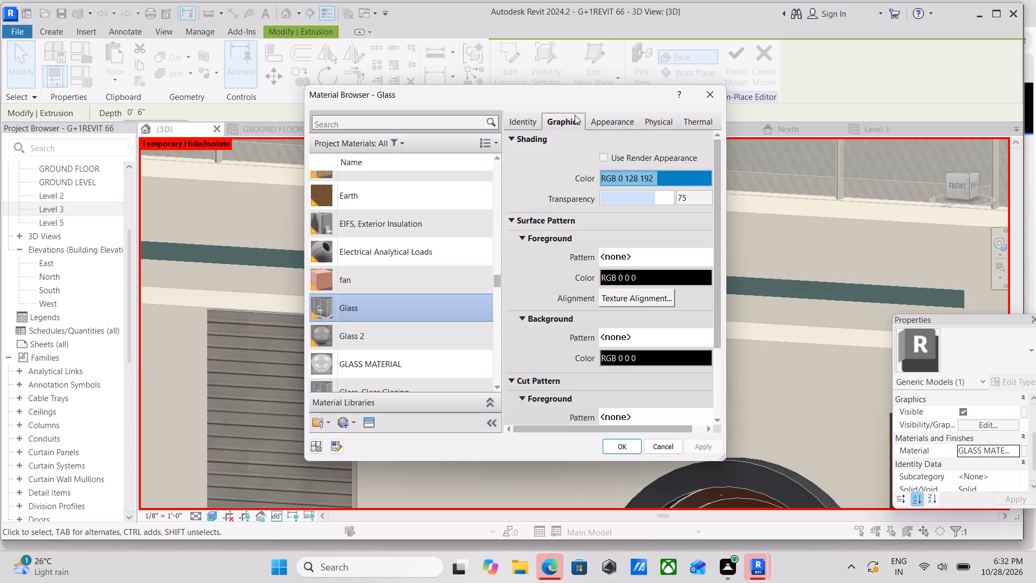
{"action": "left_click", "coordinate": [608, 119]}
{"action": "left_click", "coordinate": [647, 120]}
{"action": "left_click", "coordinate": [685, 123]}
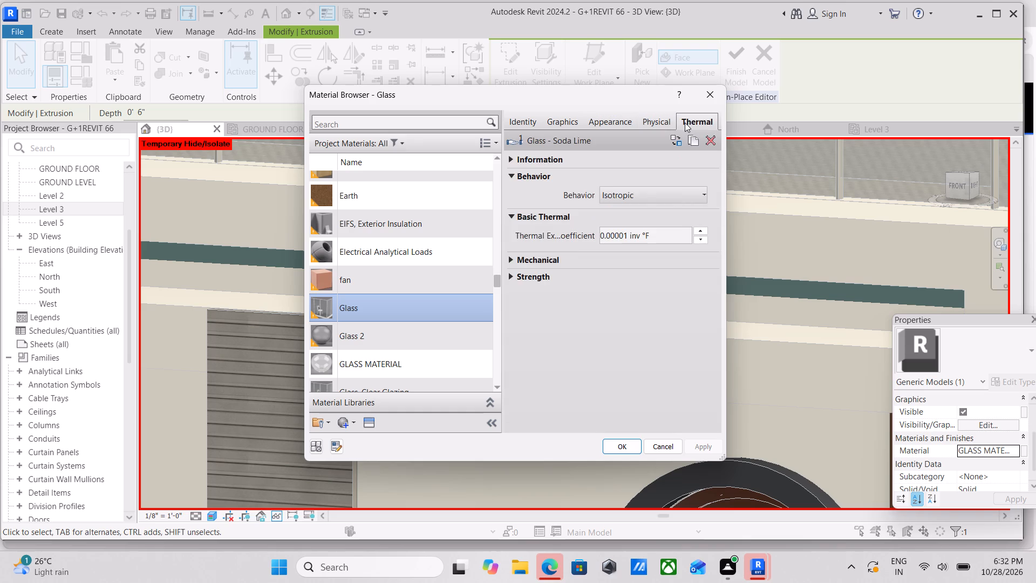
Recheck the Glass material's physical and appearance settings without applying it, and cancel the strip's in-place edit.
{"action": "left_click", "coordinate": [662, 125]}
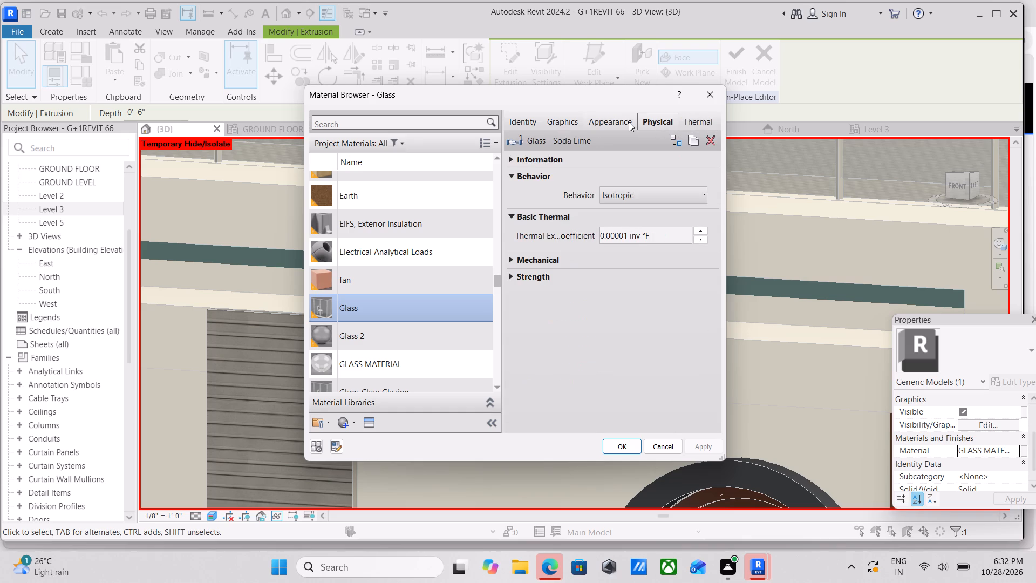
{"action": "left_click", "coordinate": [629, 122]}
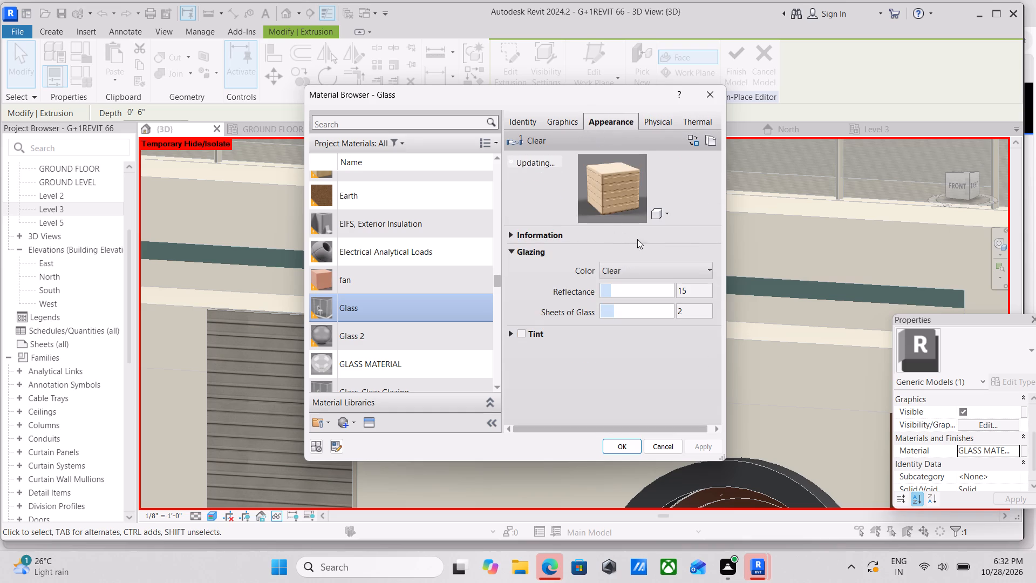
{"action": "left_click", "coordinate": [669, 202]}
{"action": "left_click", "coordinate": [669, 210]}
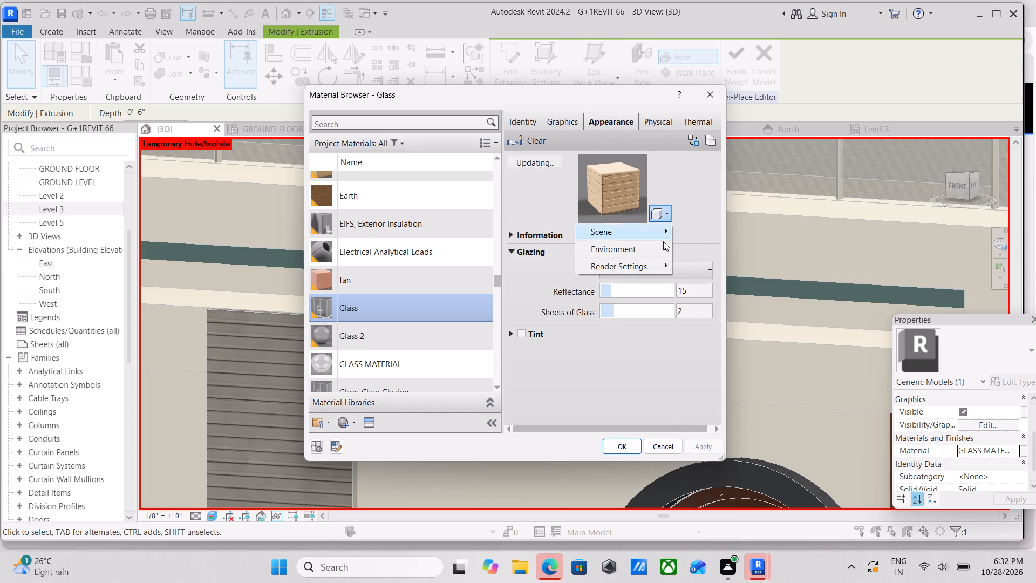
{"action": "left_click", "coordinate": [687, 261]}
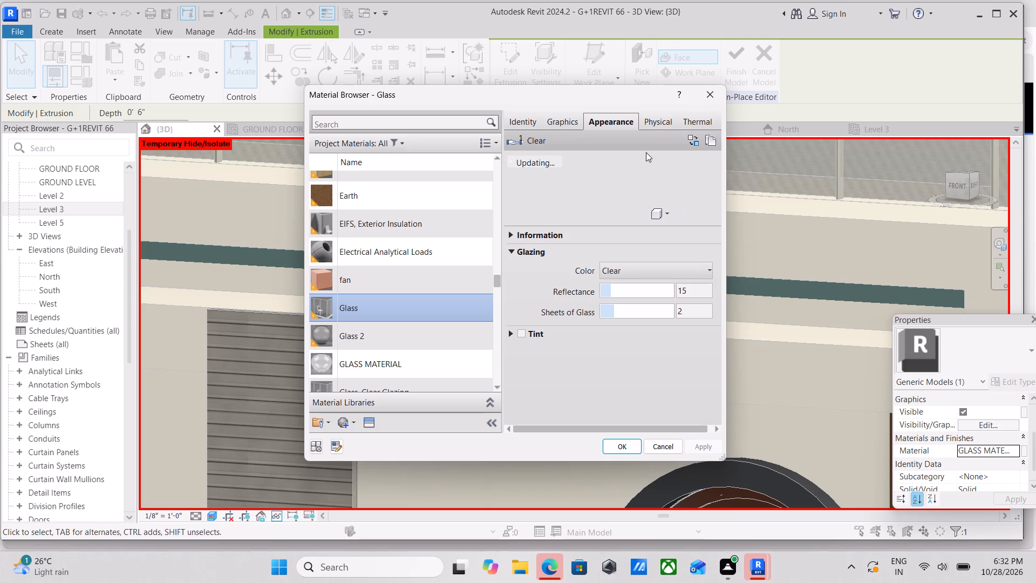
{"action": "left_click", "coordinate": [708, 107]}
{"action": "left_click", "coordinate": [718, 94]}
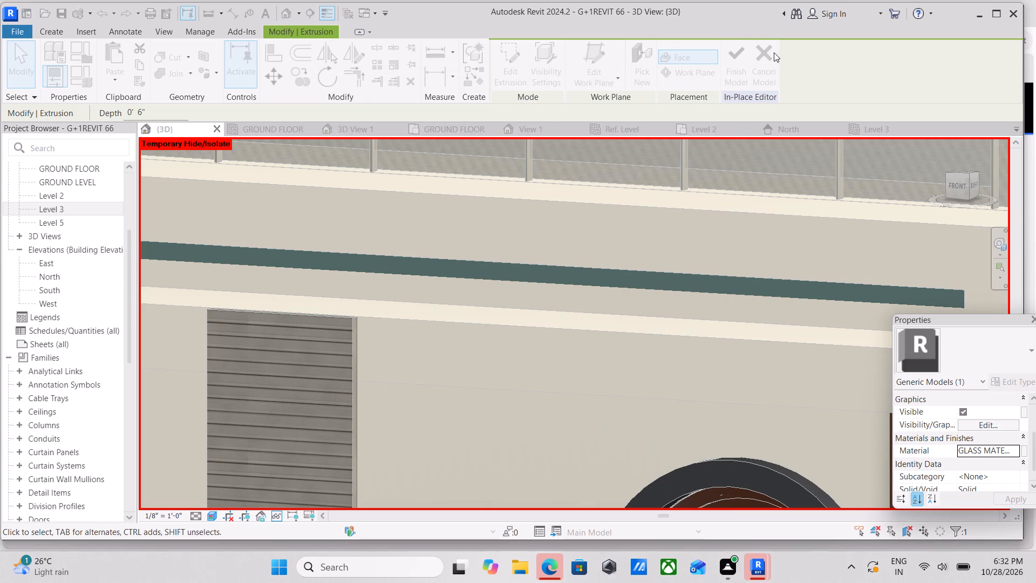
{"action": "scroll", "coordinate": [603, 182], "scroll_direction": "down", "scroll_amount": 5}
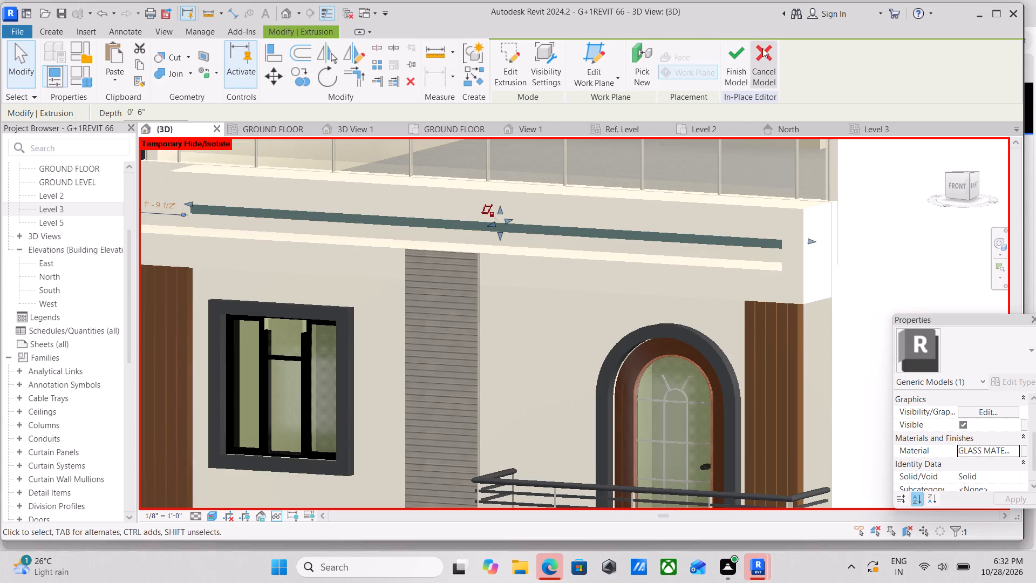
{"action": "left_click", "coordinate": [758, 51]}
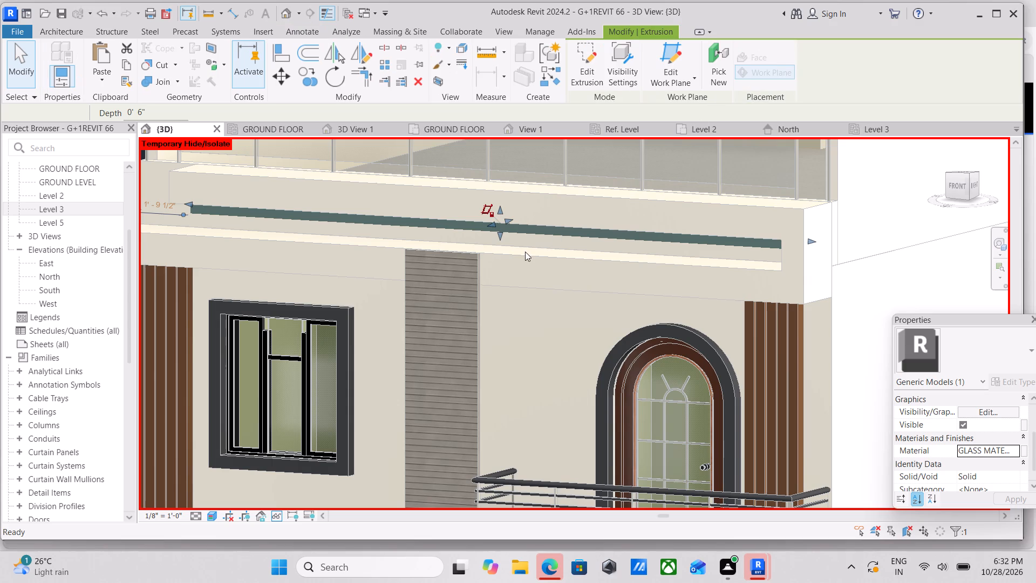
Examine the whole house from both front corners and straight on to judge the facade composition.
{"action": "scroll", "coordinate": [525, 252], "scroll_direction": "down", "scroll_amount": 12}
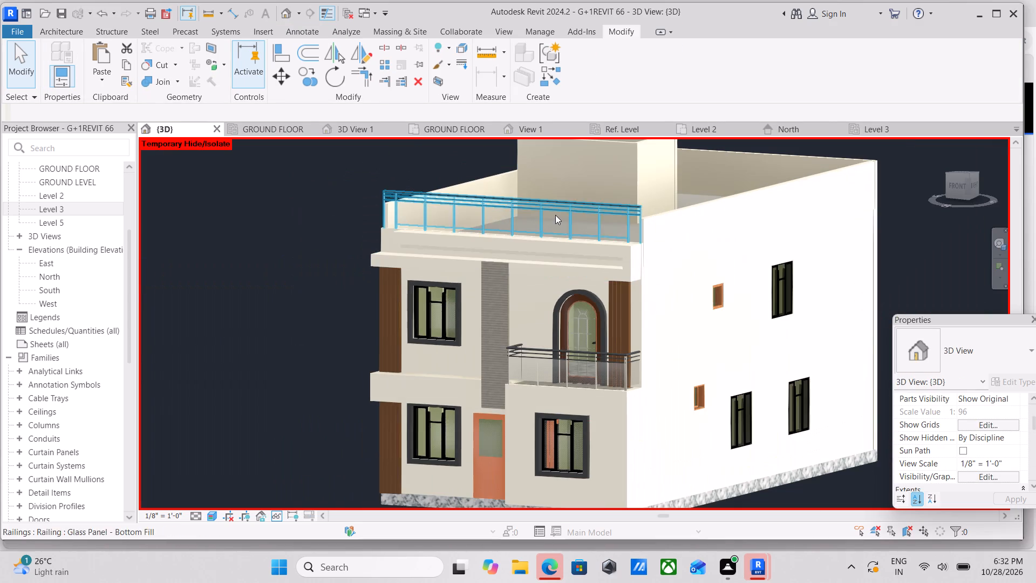
{"action": "scroll", "coordinate": [569, 276], "scroll_direction": "down", "scroll_amount": 2}
{"action": "key", "text": "Escape"}
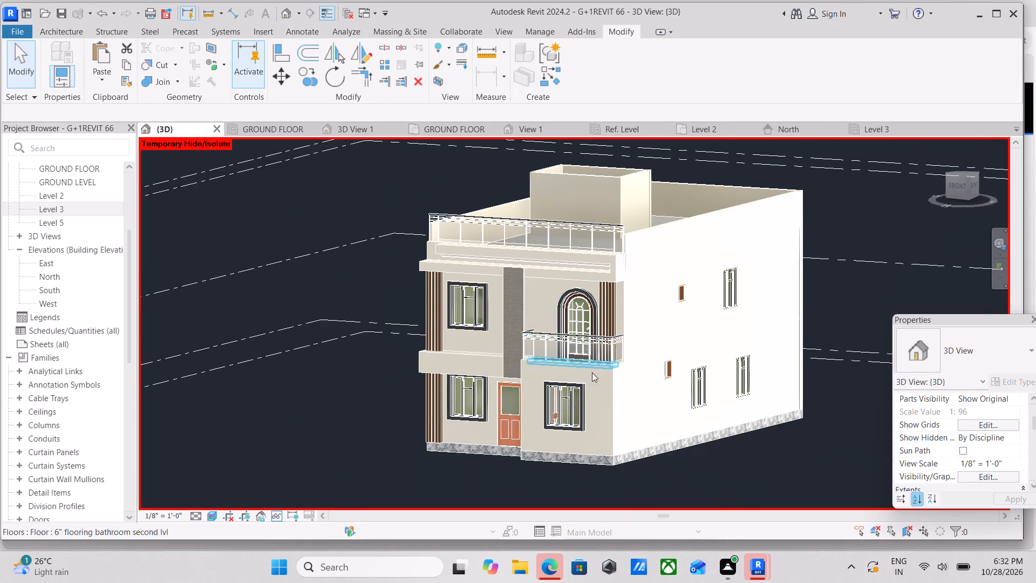
{"action": "middle_click_drag", "start_coordinate": [581, 397], "coordinate": [649, 383], "text": "shift"}
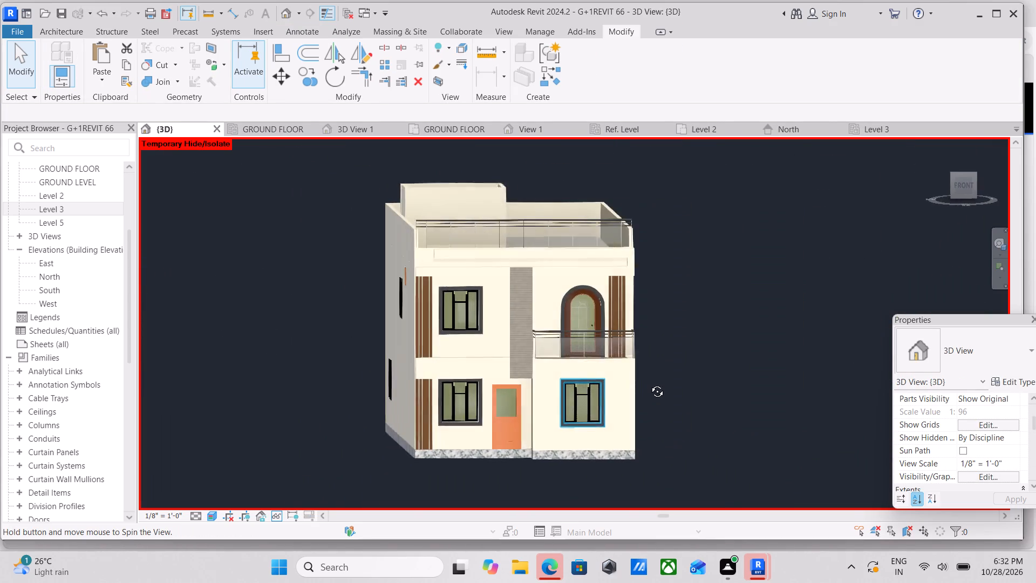
{"action": "middle_click_drag", "start_coordinate": [649, 383], "coordinate": [616, 411], "text": "shift"}
{"action": "middle_click_drag", "start_coordinate": [633, 395], "coordinate": [548, 403], "text": "shift"}
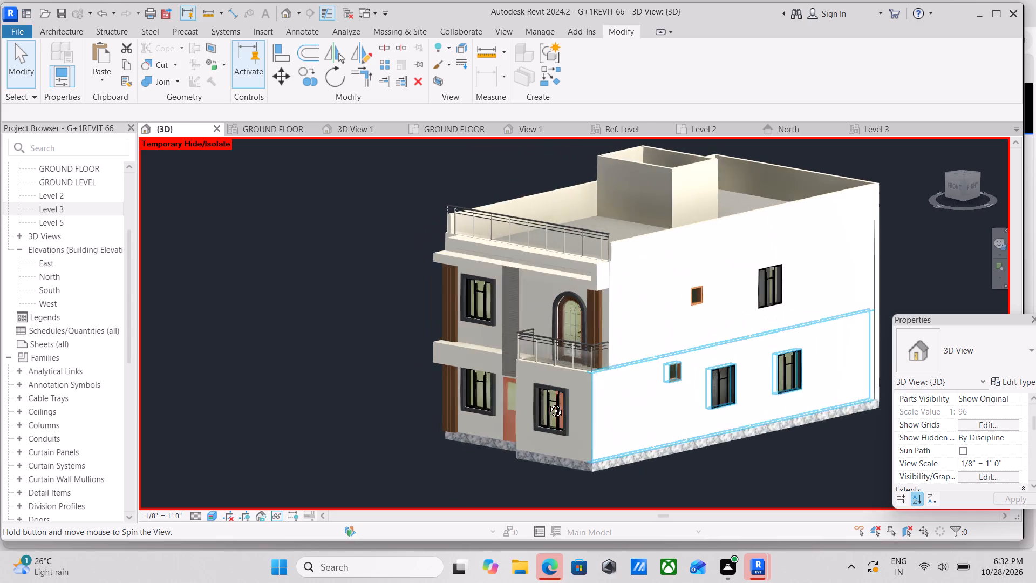
{"action": "middle_click_drag", "start_coordinate": [548, 403], "coordinate": [705, 376], "text": "shift"}
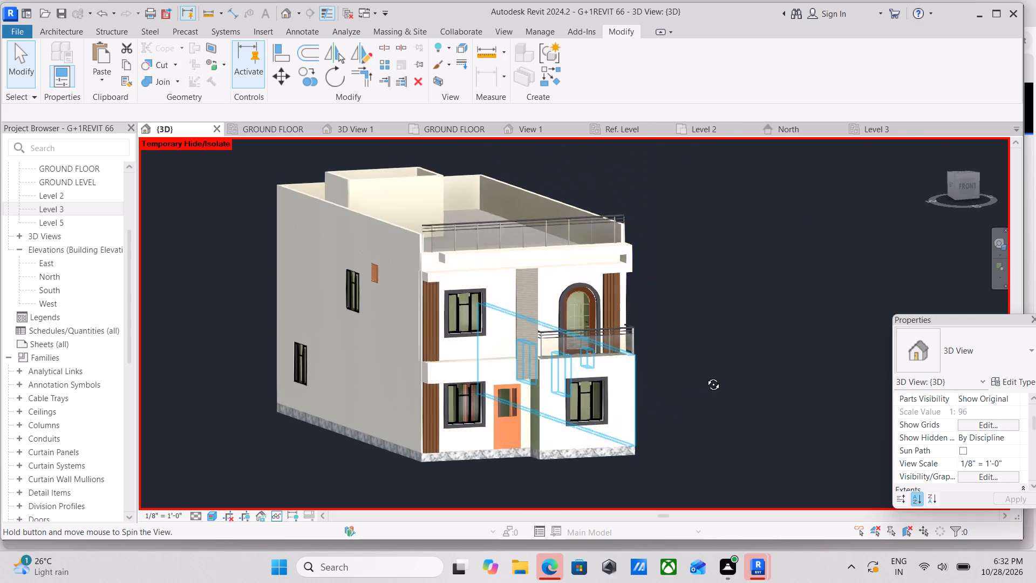
{"action": "middle_click_drag", "start_coordinate": [705, 376], "coordinate": [705, 376], "text": "shift"}
{"action": "middle_click_drag", "start_coordinate": [613, 425], "coordinate": [561, 417], "text": "shift"}
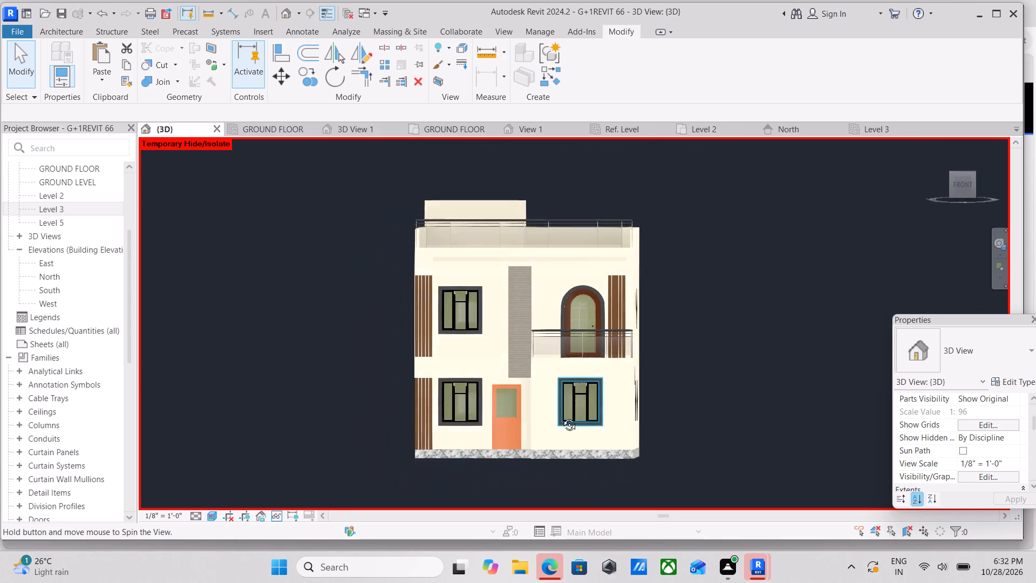
{"action": "middle_click_drag", "start_coordinate": [561, 417], "coordinate": [567, 433], "text": "shift"}
Examine the lower front facade closely around the balcony, textured vertical panel, entrance door and ground-floor windows.
{"action": "scroll", "coordinate": [583, 416], "scroll_direction": "up", "scroll_amount": 2}
{"action": "middle_click_drag", "start_coordinate": [584, 406], "coordinate": [487, 368]}
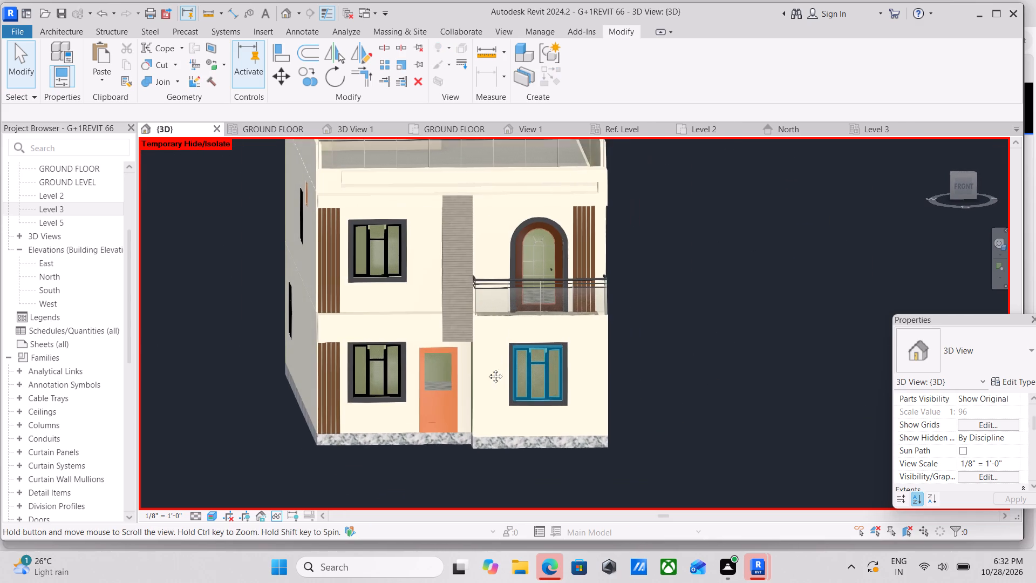
{"action": "middle_click_drag", "start_coordinate": [487, 368], "coordinate": [456, 355]}
{"action": "scroll", "coordinate": [455, 354], "scroll_direction": "up", "scroll_amount": 3}
{"action": "scroll", "coordinate": [414, 308], "scroll_direction": "up", "scroll_amount": 2}
{"action": "middle_click_drag", "start_coordinate": [407, 308], "coordinate": [406, 318]}
{"action": "middle_click_drag", "start_coordinate": [400, 318], "coordinate": [426, 333]}
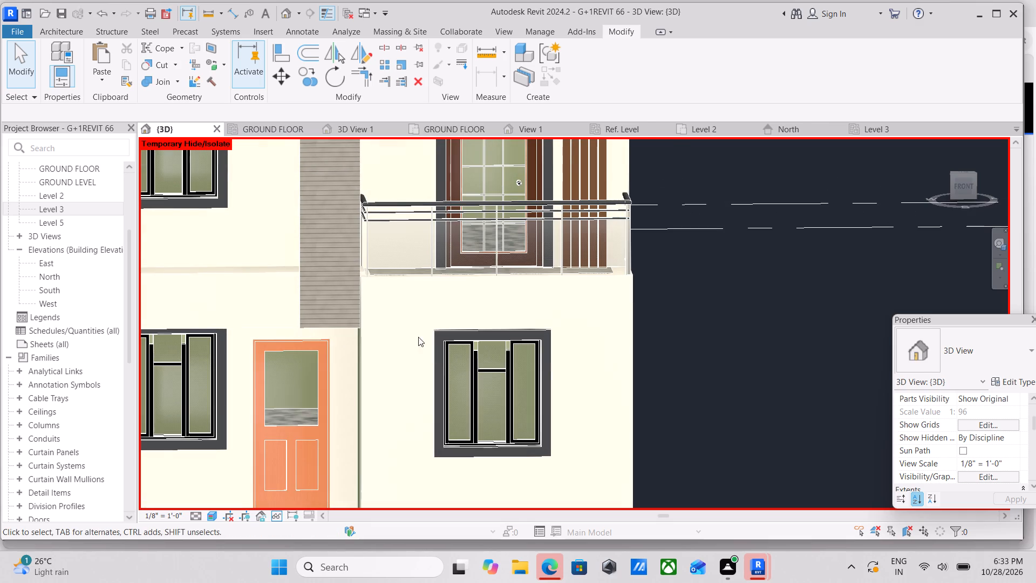
{"action": "left_click", "coordinate": [311, 324]}
{"action": "scroll", "coordinate": [345, 316], "scroll_direction": "down", "scroll_amount": 2}
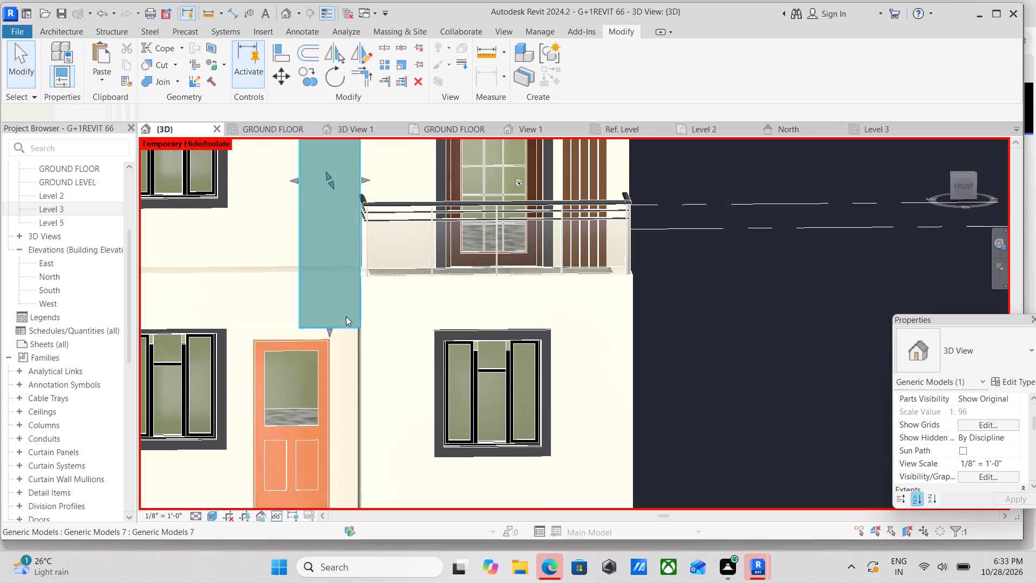
{"action": "scroll", "coordinate": [346, 316], "scroll_direction": "down", "scroll_amount": 1}
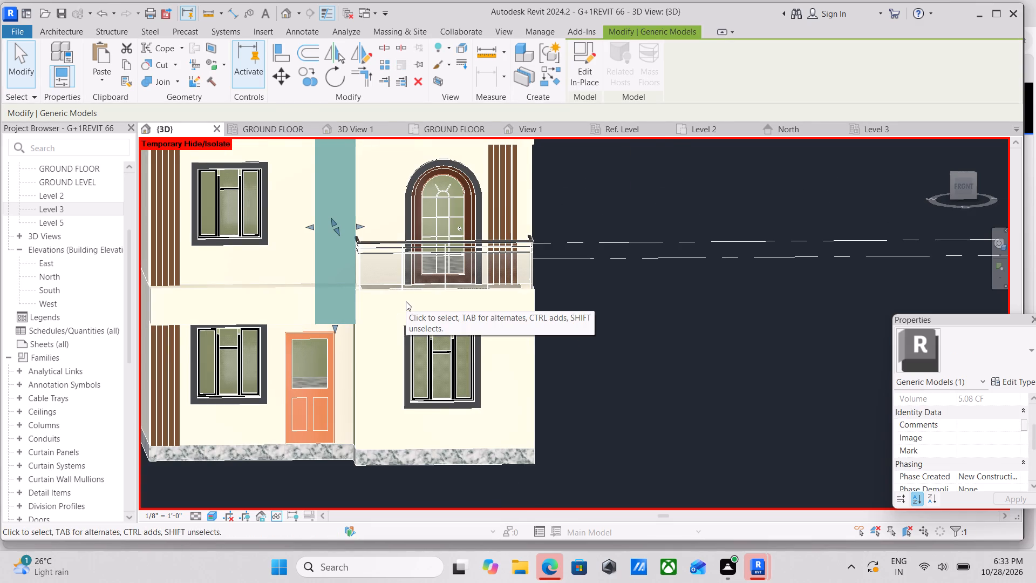
{"action": "key", "text": "Escape"}
{"action": "scroll", "coordinate": [405, 298], "scroll_direction": "up", "scroll_amount": 2}
{"action": "scroll", "coordinate": [407, 349], "scroll_direction": "up", "scroll_amount": 2}
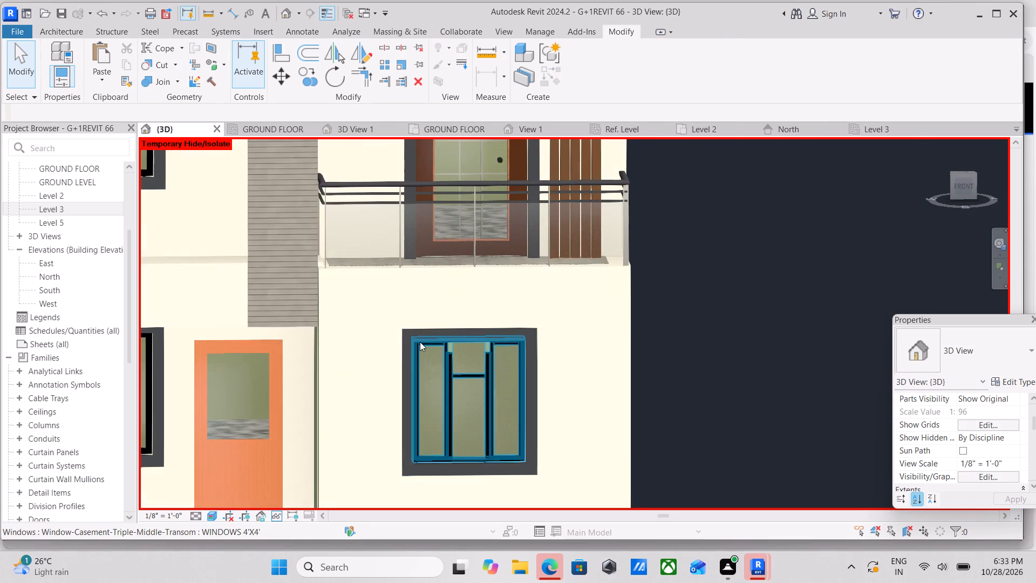
{"action": "scroll", "coordinate": [420, 342], "scroll_direction": "down", "scroll_amount": 2}
{"action": "middle_click_drag", "start_coordinate": [422, 341], "coordinate": [511, 337]}
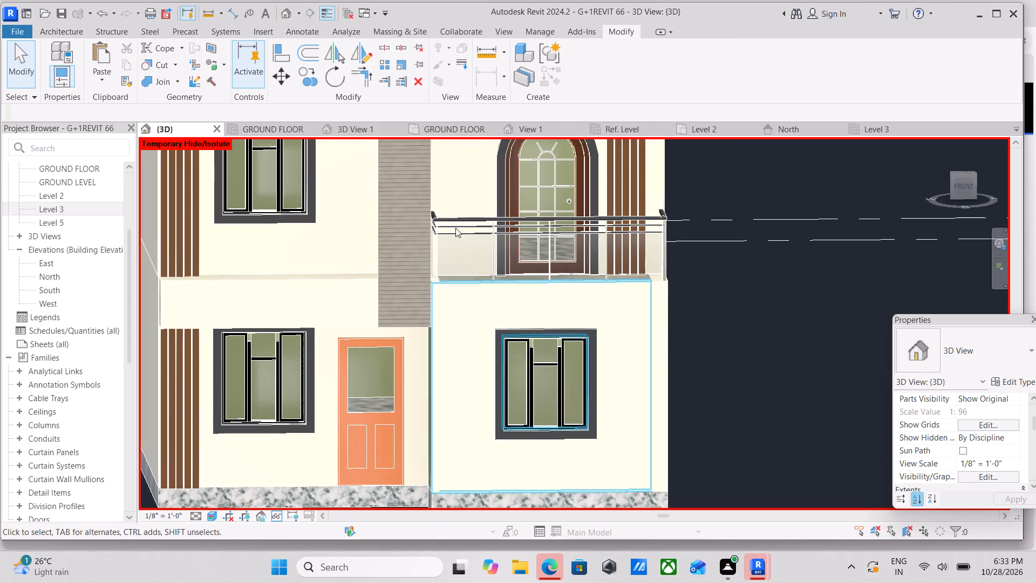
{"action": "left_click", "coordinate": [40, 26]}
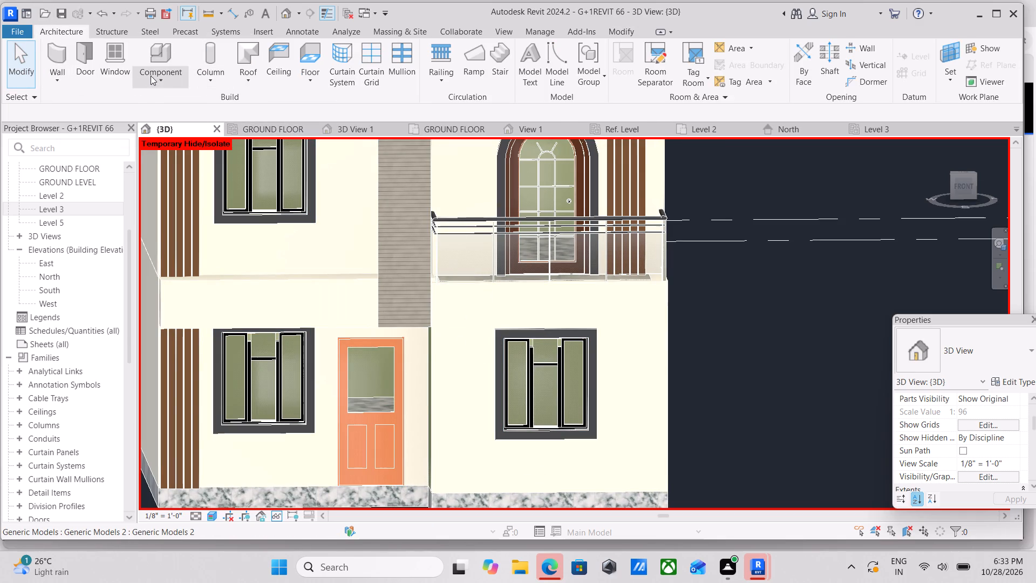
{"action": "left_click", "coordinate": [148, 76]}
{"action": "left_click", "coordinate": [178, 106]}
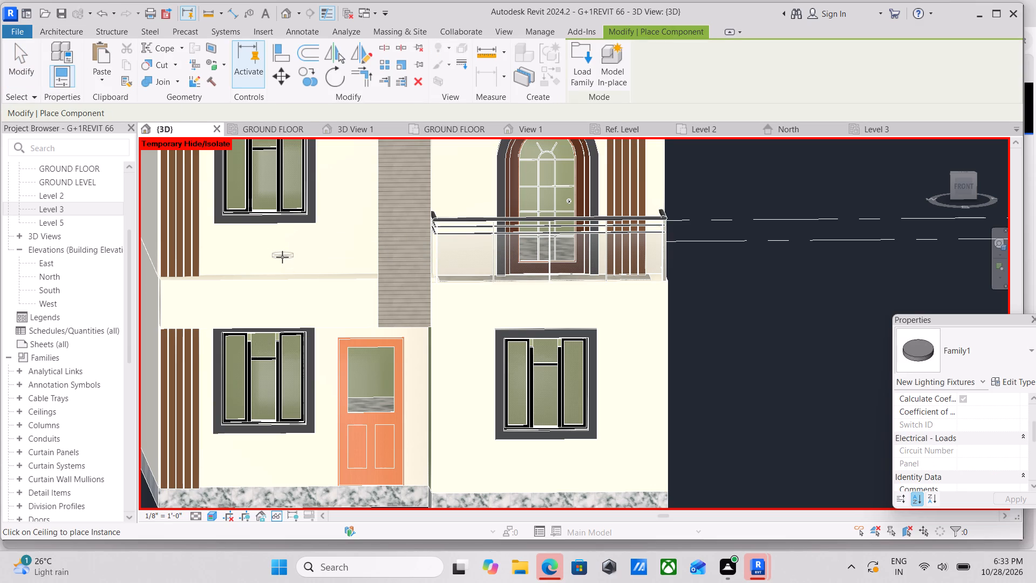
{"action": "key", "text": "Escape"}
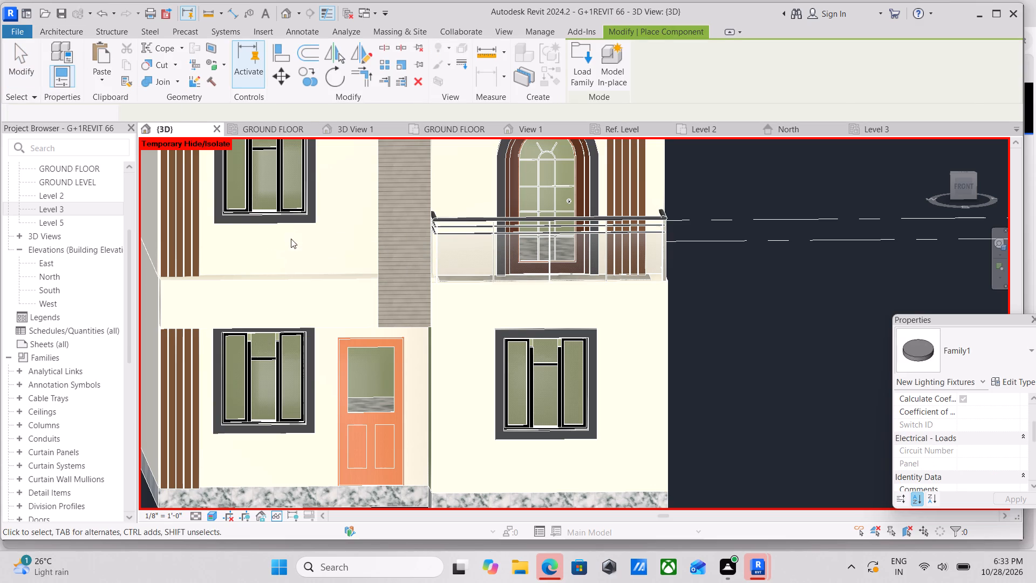
Start a new in-place model in the Generic Models category, accepting the default name.
{"action": "scroll", "coordinate": [337, 297], "scroll_direction": "down", "scroll_amount": 2}
{"action": "middle_click_drag", "start_coordinate": [341, 296], "coordinate": [424, 311]}
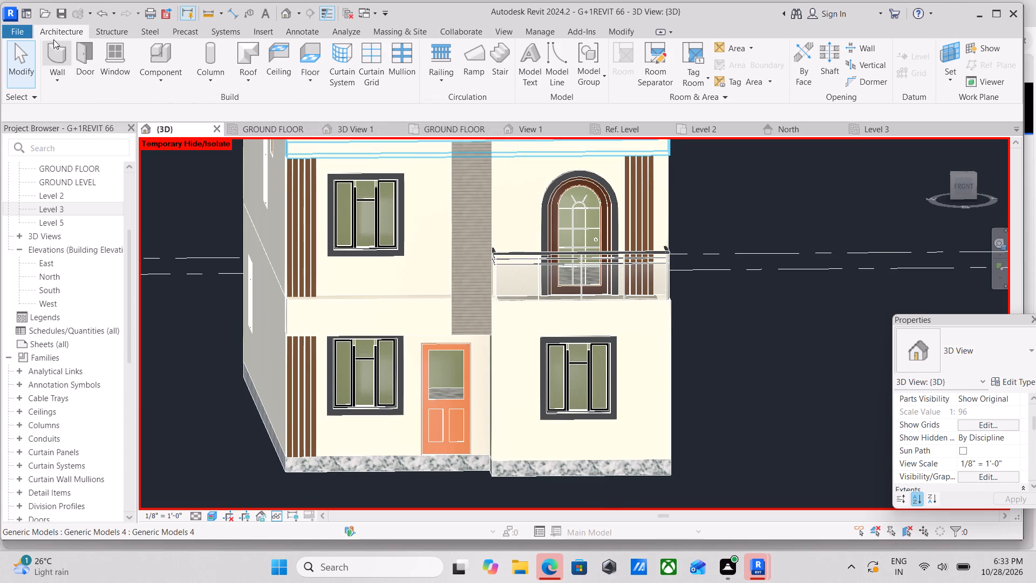
{"action": "left_click", "coordinate": [155, 74]}
{"action": "left_click", "coordinate": [174, 129]}
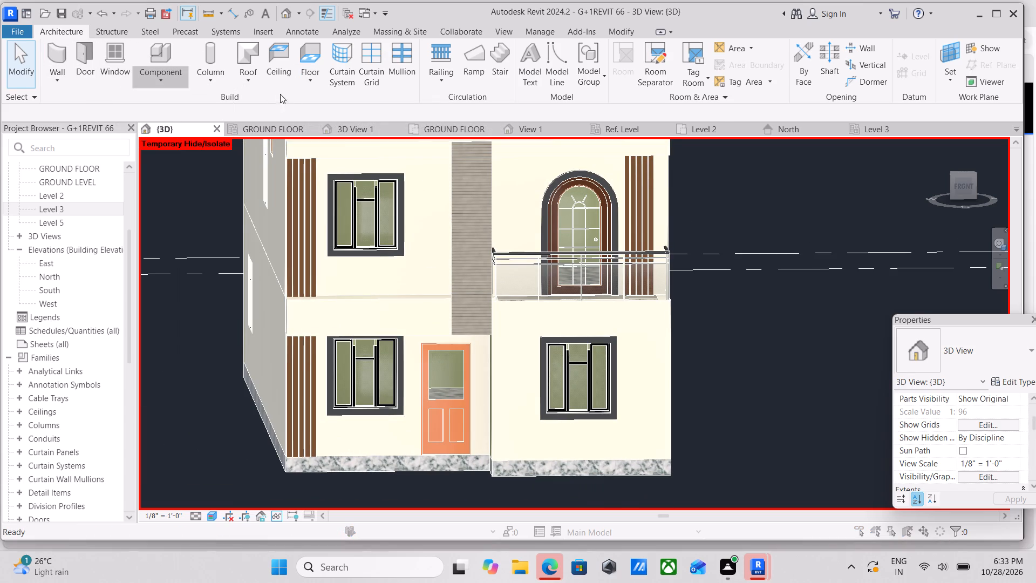
{"action": "scroll", "coordinate": [474, 238], "scroll_direction": "down", "scroll_amount": 2}
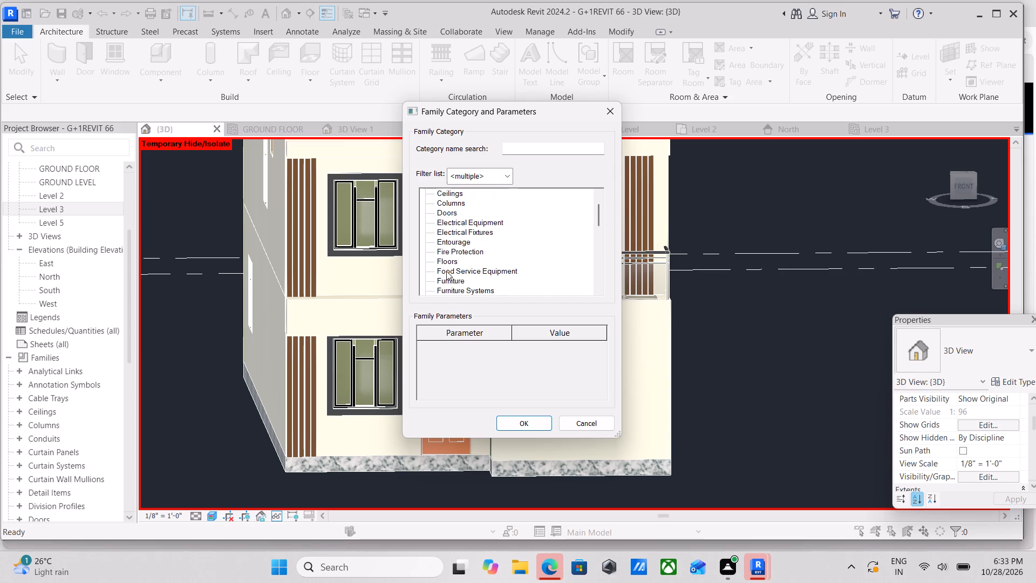
{"action": "scroll", "coordinate": [446, 272], "scroll_direction": "down", "scroll_amount": 4}
{"action": "left_click", "coordinate": [457, 261]}
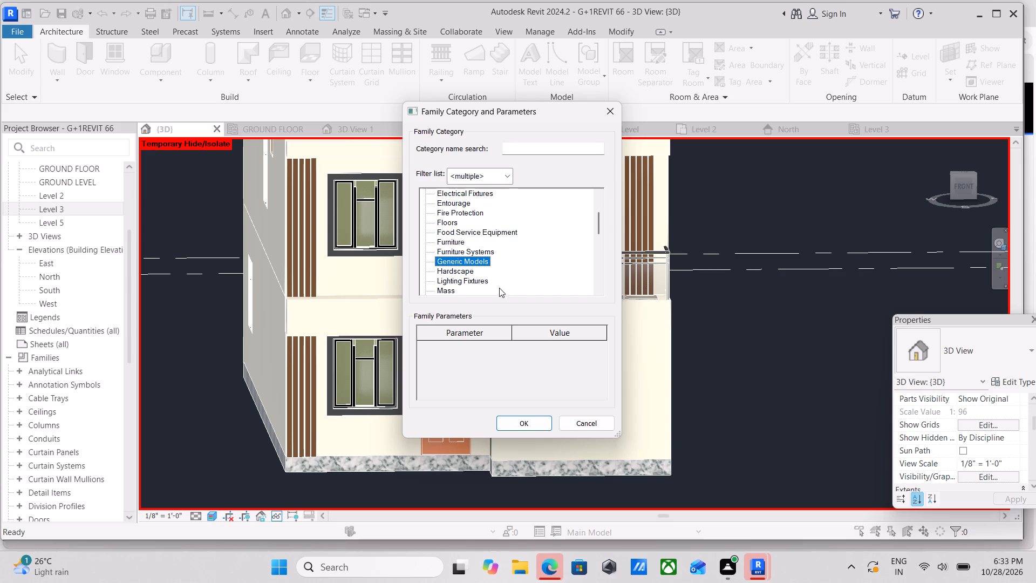
{"action": "left_click", "coordinate": [516, 422]}
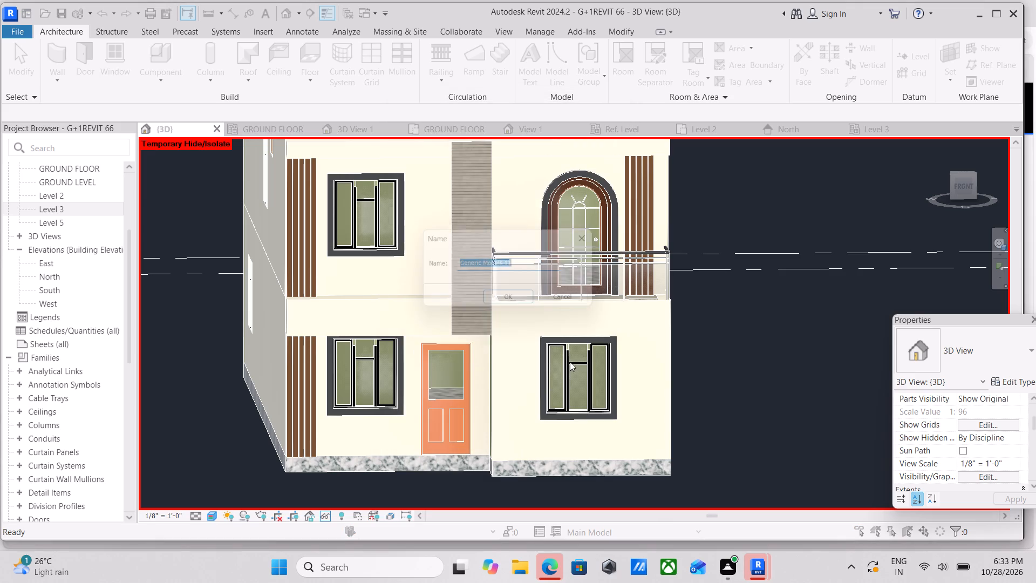
{"action": "left_click", "coordinate": [527, 301]}
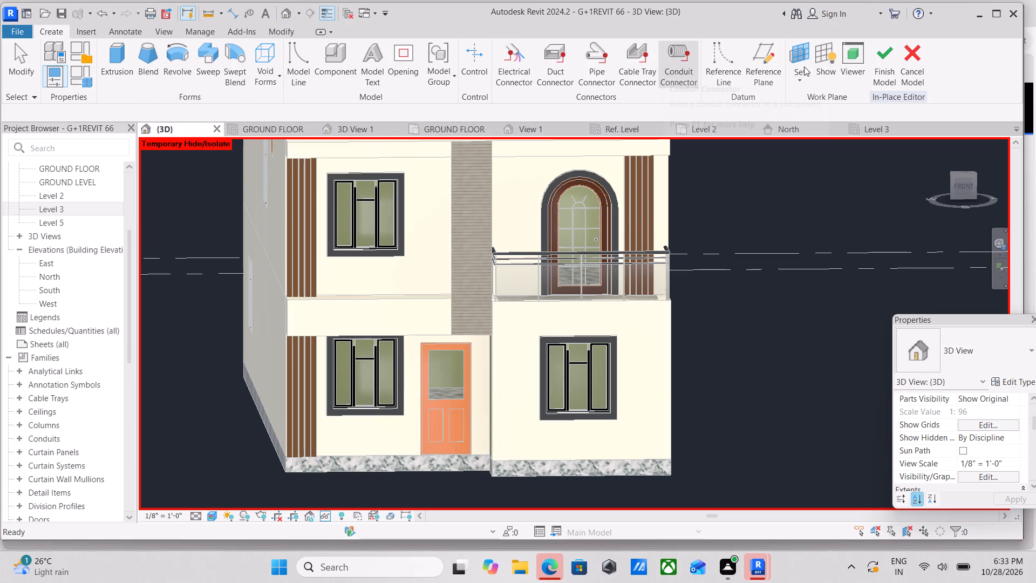
Set the work plane by picking the front face of the ground-floor wall just below the balcony.
{"action": "left_click", "coordinate": [800, 85]}
{"action": "left_click", "coordinate": [809, 128]}
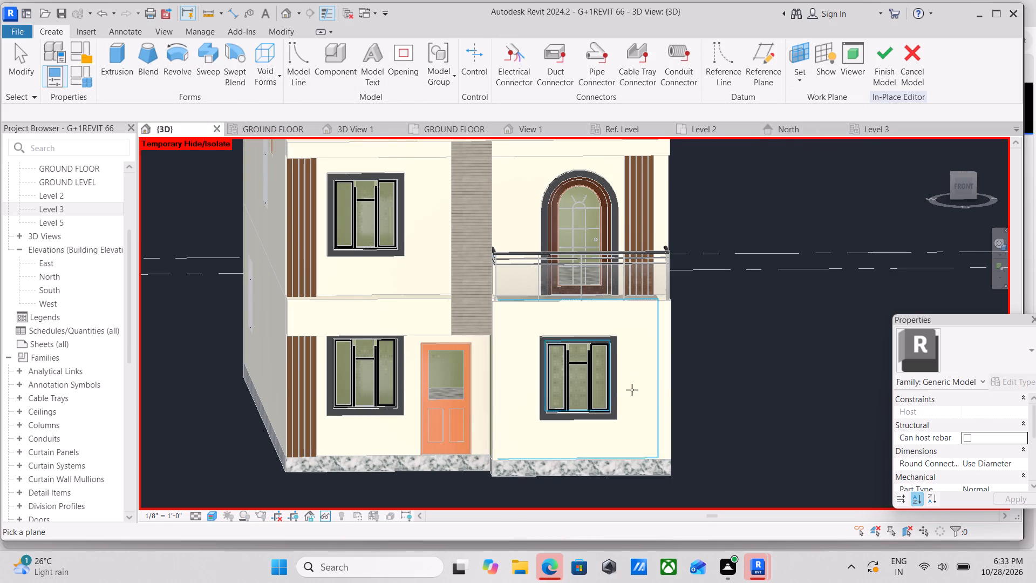
{"action": "scroll", "coordinate": [662, 358], "scroll_direction": "down", "scroll_amount": 1}
{"action": "middle_click_drag", "start_coordinate": [660, 359], "coordinate": [665, 457], "text": "shift"}
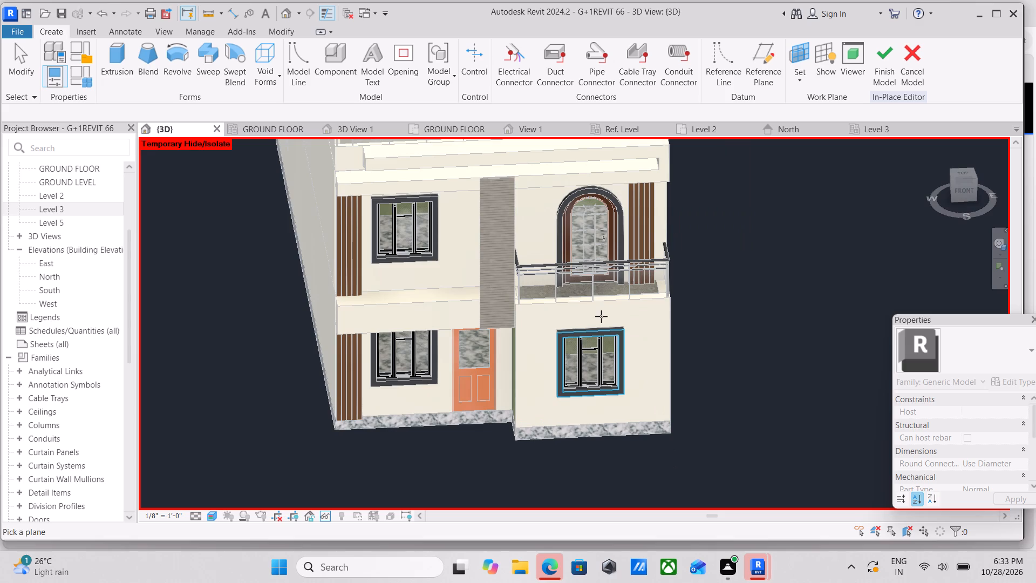
{"action": "scroll", "coordinate": [547, 315], "scroll_direction": "up", "scroll_amount": 6}
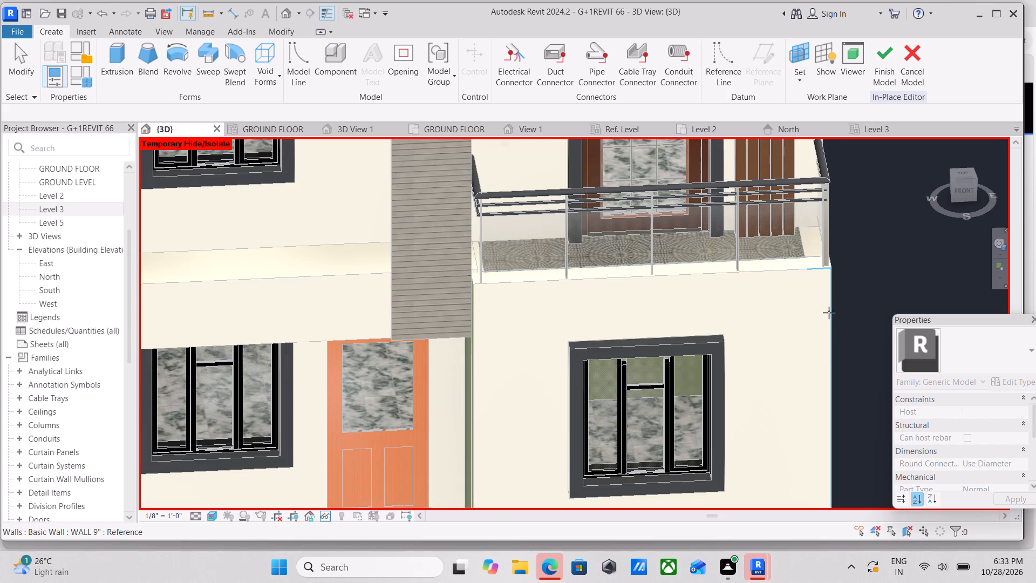
{"action": "scroll", "coordinate": [617, 287], "scroll_direction": "up", "scroll_amount": 3}
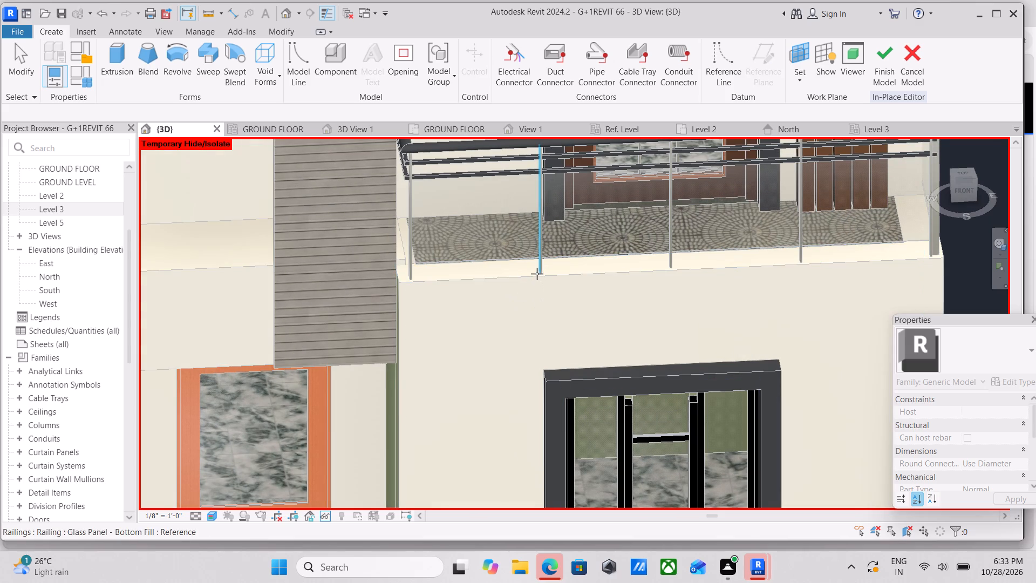
{"action": "left_click", "coordinate": [533, 281]}
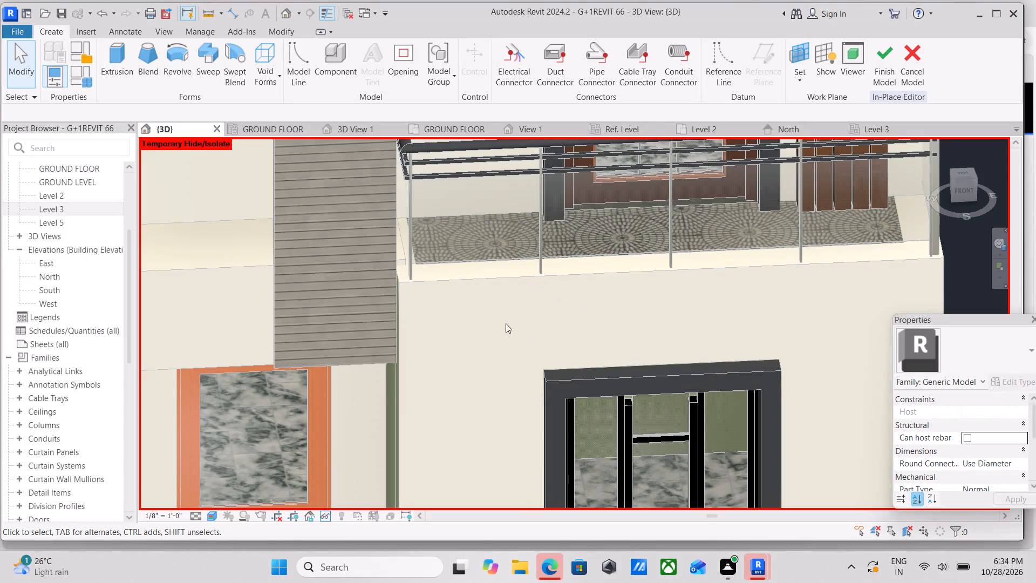
Start an Extrusion and sketch a rectangle about 11' 2" by 2' 2 3/4" across the wall, from below the balcony to the window top.
{"action": "scroll", "coordinate": [511, 308], "scroll_direction": "down", "scroll_amount": 2}
{"action": "middle_click_drag", "start_coordinate": [510, 297], "coordinate": [496, 246]}
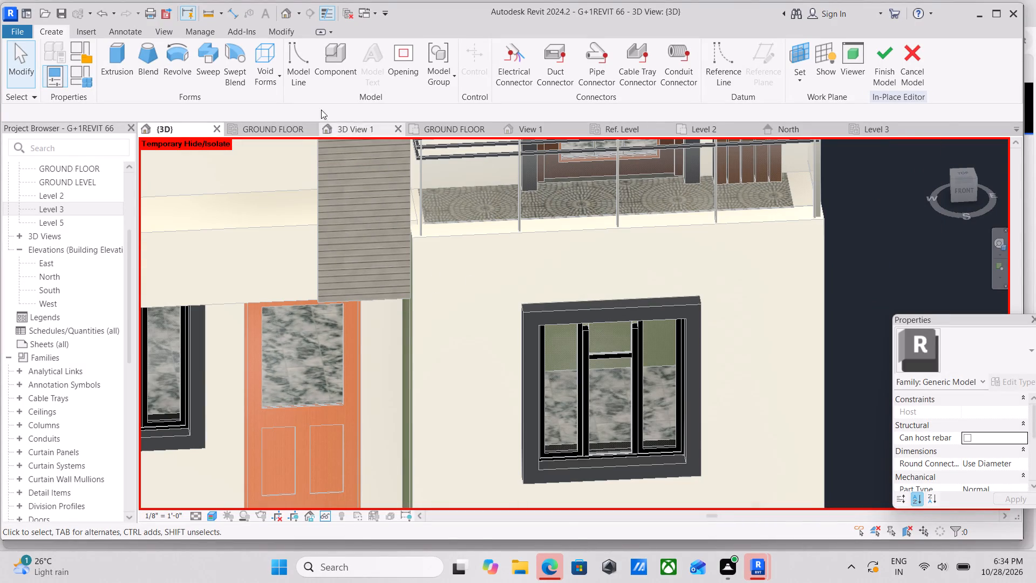
{"action": "left_click", "coordinate": [109, 63]}
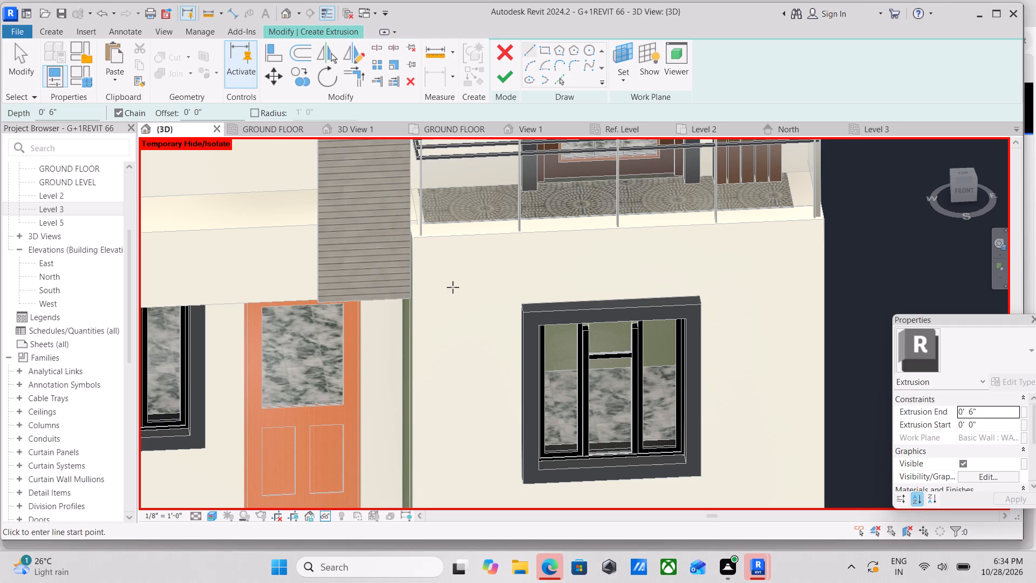
{"action": "left_click", "coordinate": [417, 240]}
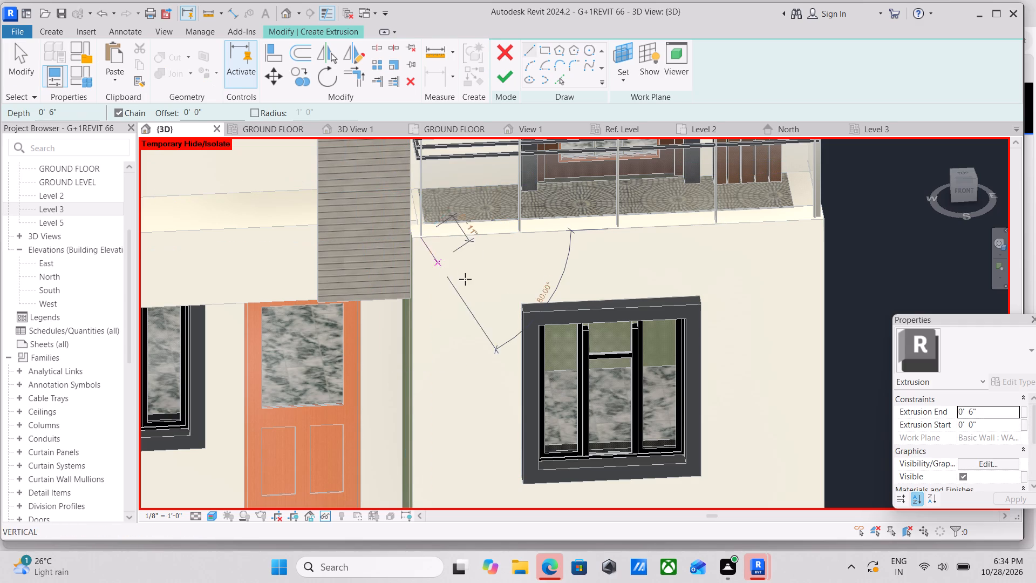
{"action": "key", "text": "Escape"}
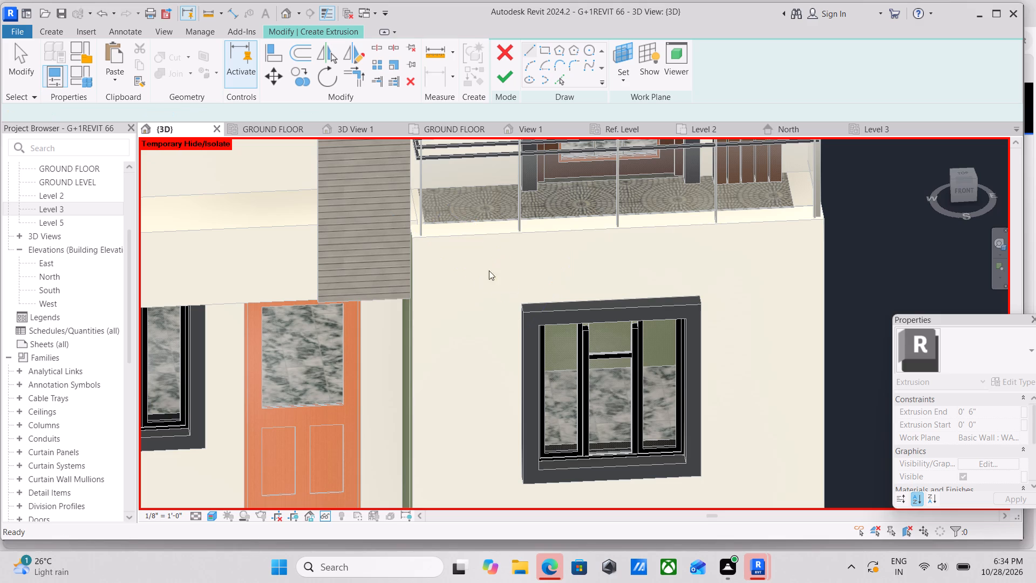
{"action": "left_click", "coordinate": [543, 46]}
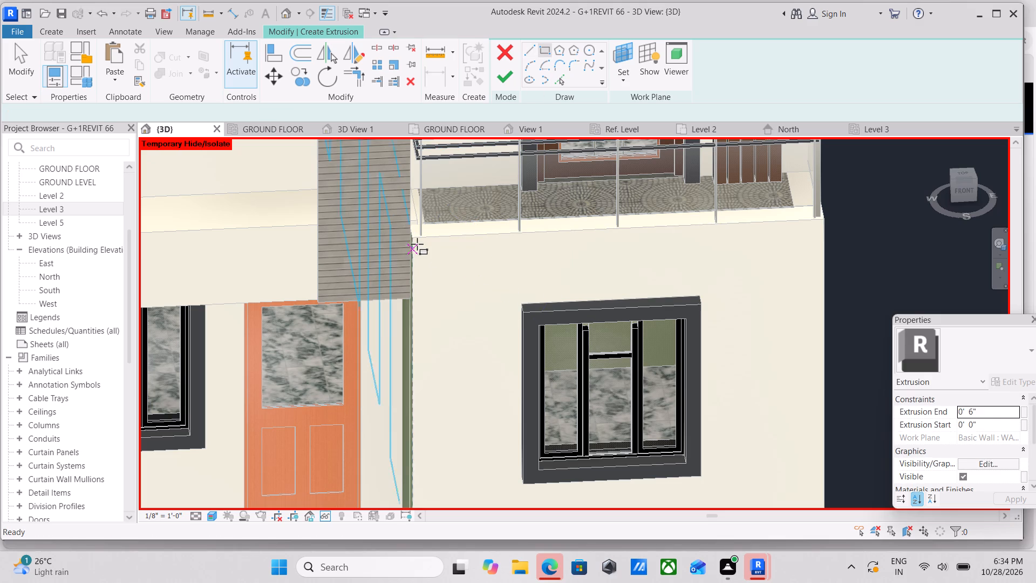
{"action": "left_click", "coordinate": [416, 238]}
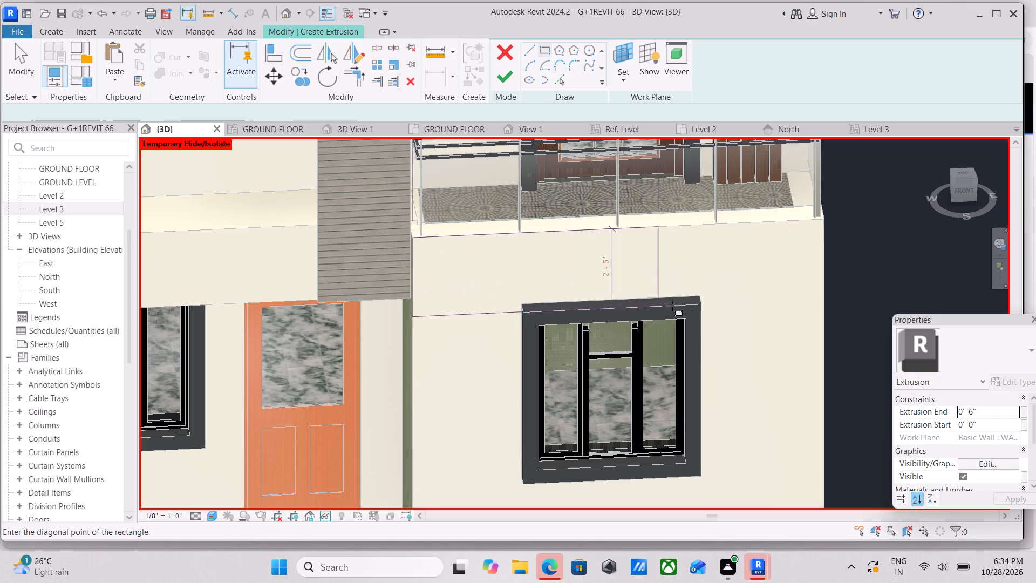
{"action": "left_click", "coordinate": [824, 292]}
Sketch a second rectangle about 3' 4 1/2" by 7' 9" from the window frame's upper corner to the wall's outer bottom corner above the plinth.
{"action": "scroll", "coordinate": [657, 299], "scroll_direction": "down", "scroll_amount": 4}
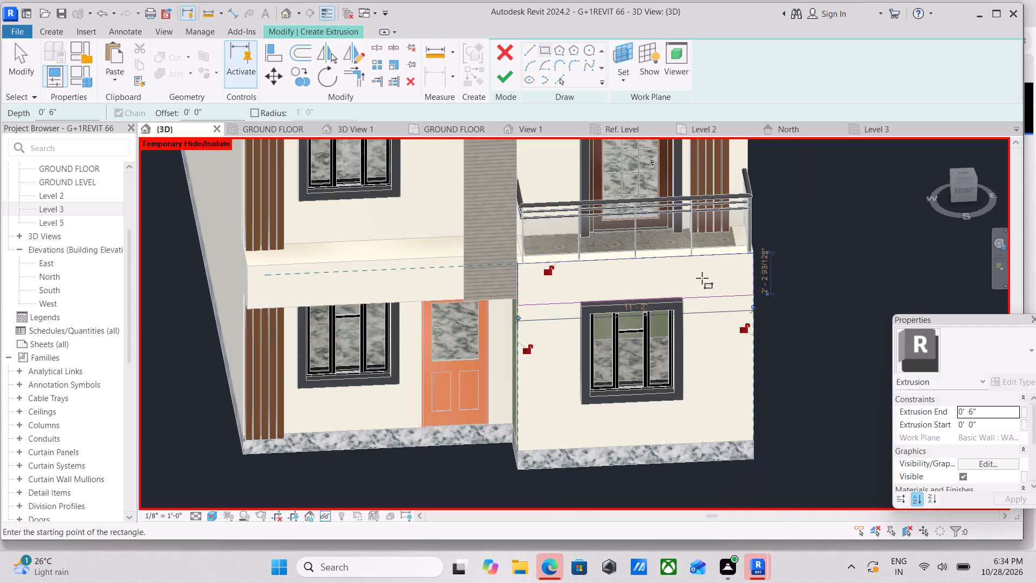
{"action": "middle_click_drag", "start_coordinate": [674, 296], "coordinate": [726, 226], "text": "shift"}
{"action": "middle_click_drag", "start_coordinate": [734, 327], "coordinate": [732, 327], "text": "shift"}
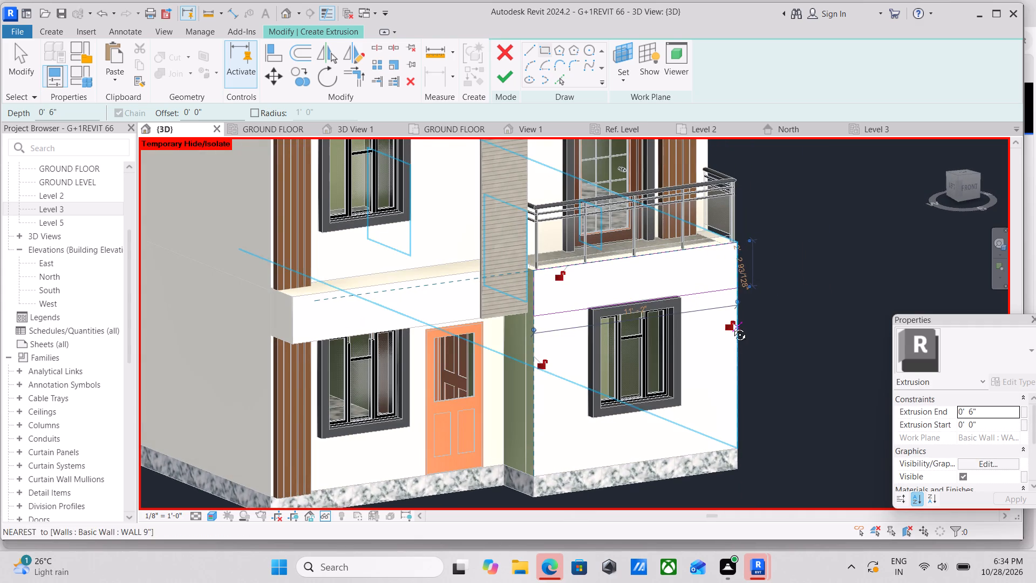
{"action": "middle_click_drag", "start_coordinate": [732, 327], "coordinate": [678, 316], "text": "shift"}
{"action": "scroll", "coordinate": [698, 304], "scroll_direction": "up", "scroll_amount": 2}
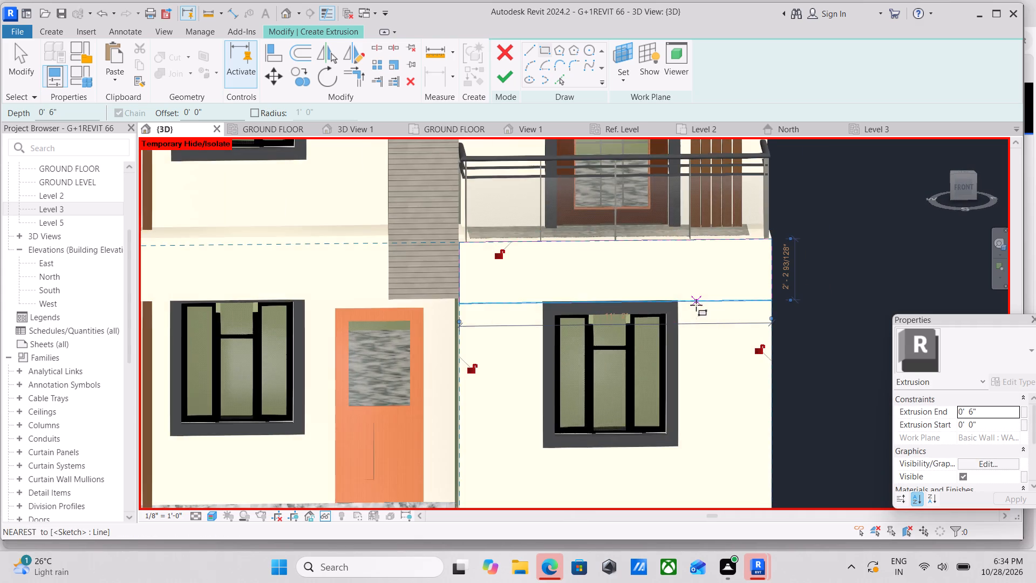
{"action": "left_click", "coordinate": [683, 302]}
{"action": "middle_click_drag", "start_coordinate": [729, 415], "coordinate": [730, 401]}
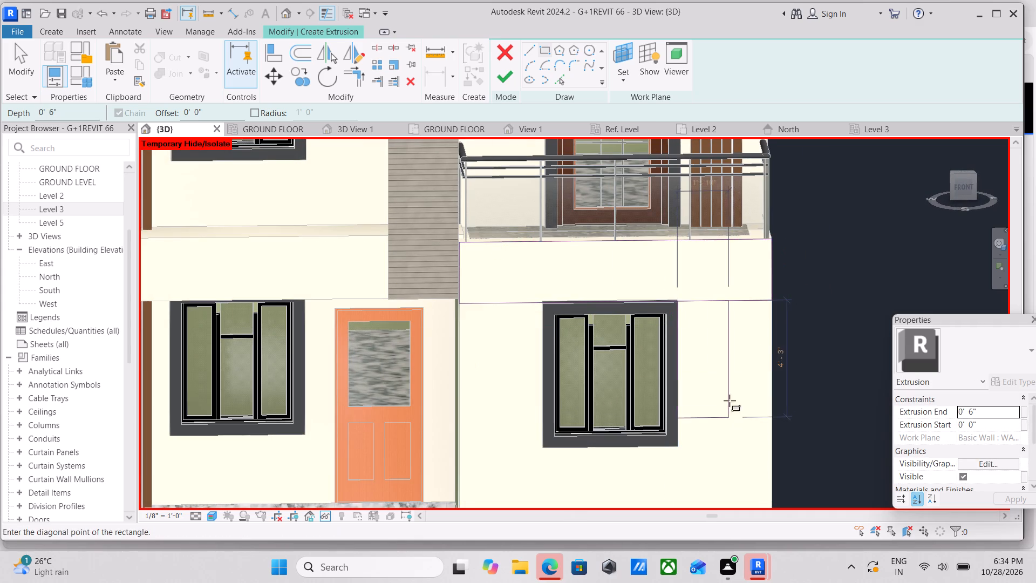
{"action": "middle_click_drag", "start_coordinate": [730, 401], "coordinate": [730, 296]}
{"action": "left_click", "coordinate": [778, 392]}
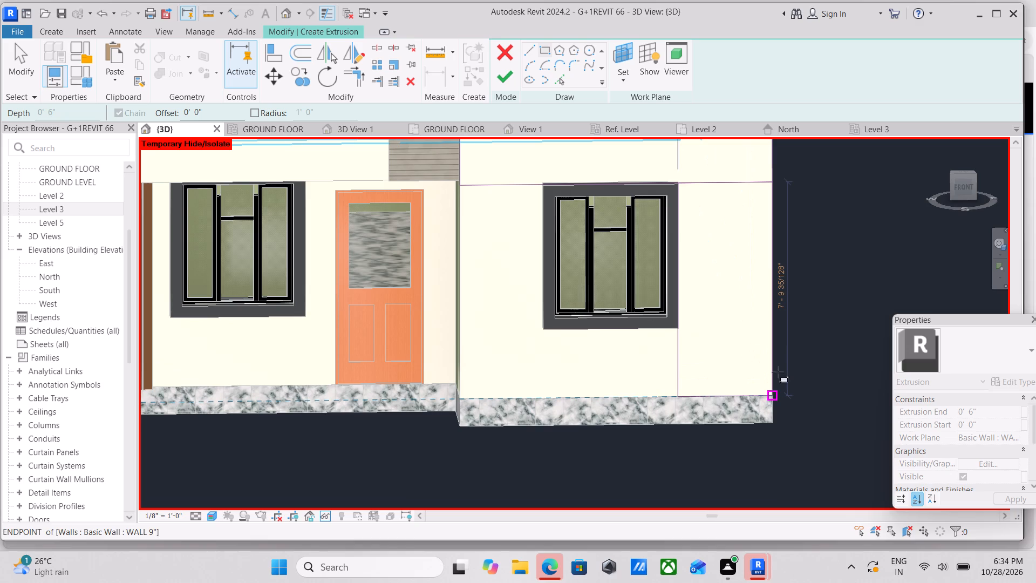
{"action": "scroll", "coordinate": [714, 273], "scroll_direction": "down", "scroll_amount": 1}
{"action": "middle_click_drag", "start_coordinate": [714, 273], "coordinate": [712, 341]}
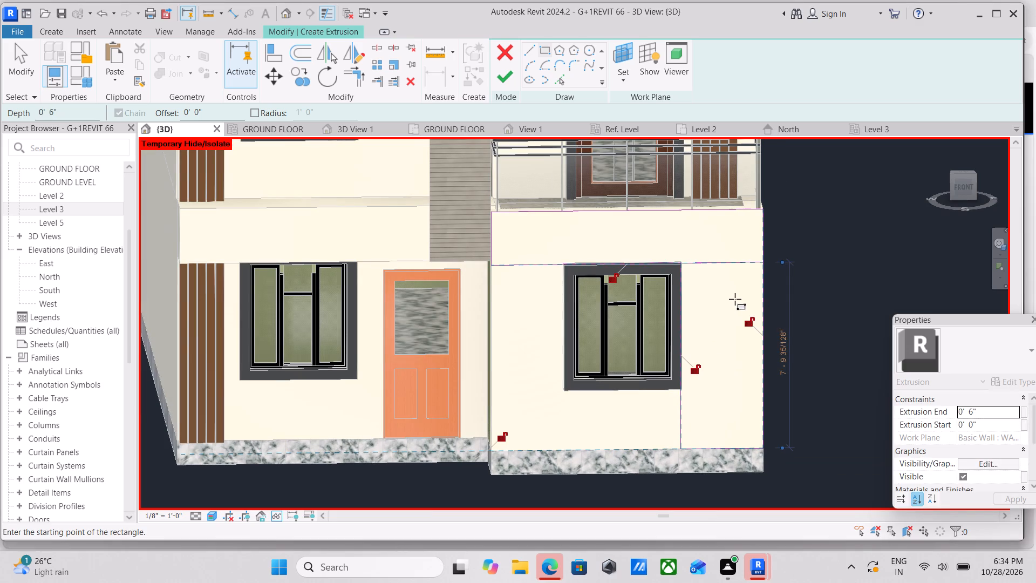
{"action": "key", "text": "Escape"}
{"action": "key", "text": "Escape"}
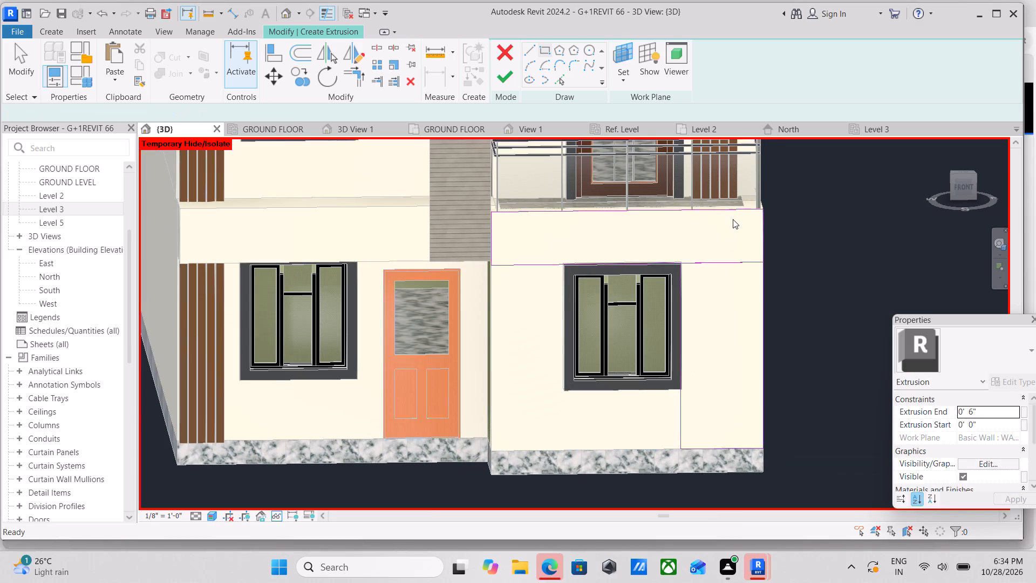
Delete the overlapping short line between the two rectangles and shorten the band's lower line to the window frame corner, forming an L-shaped outline.
{"action": "left_click", "coordinate": [717, 262]}
{"action": "right_click", "coordinate": [717, 262]}
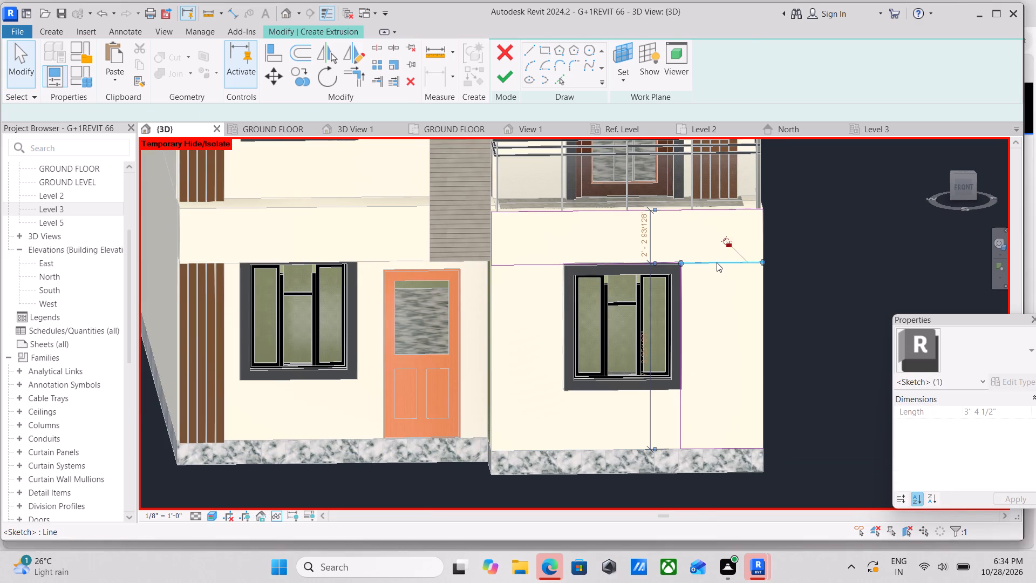
{"action": "left_click", "coordinate": [759, 338]}
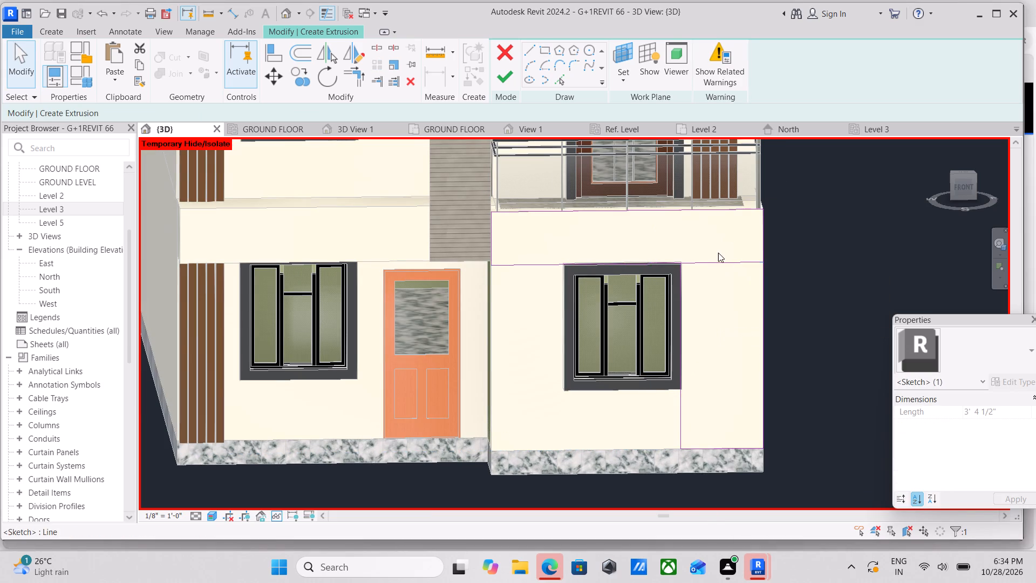
{"action": "left_click", "coordinate": [725, 264]}
{"action": "right_click", "coordinate": [725, 264]}
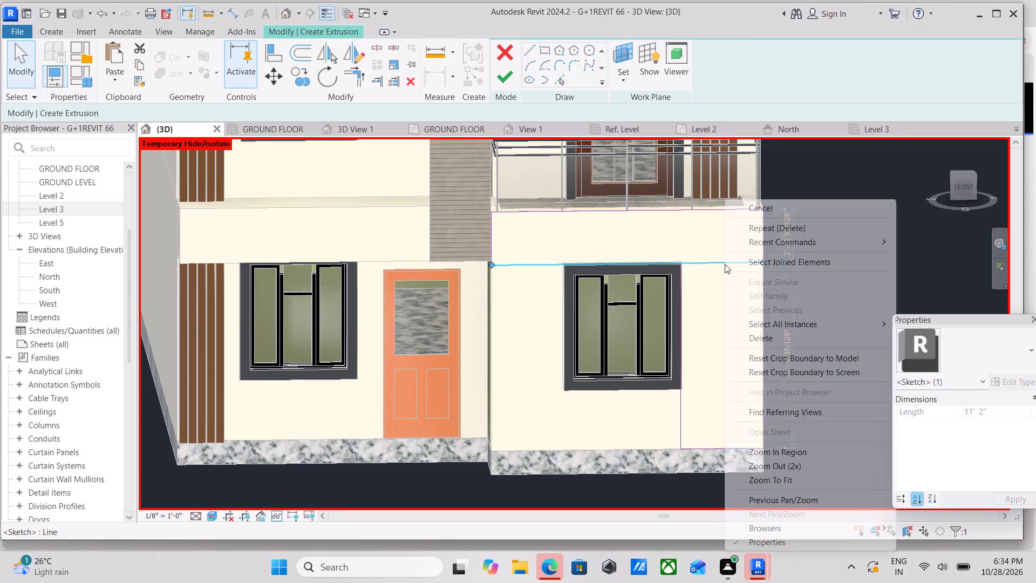
{"action": "key", "text": "Escape"}
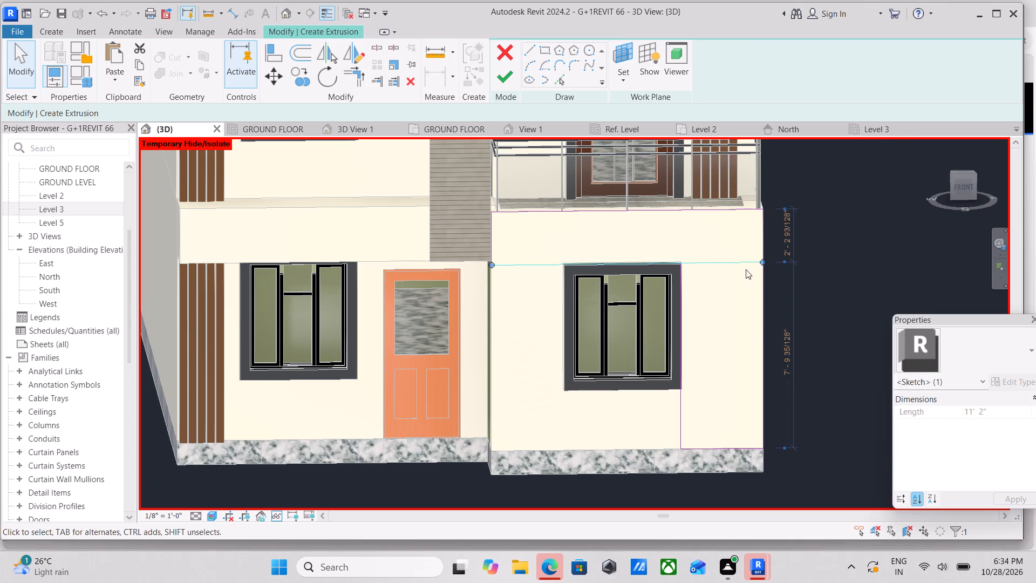
{"action": "scroll", "coordinate": [739, 269], "scroll_direction": "up", "scroll_amount": 6}
{"action": "left_click", "coordinate": [759, 255]}
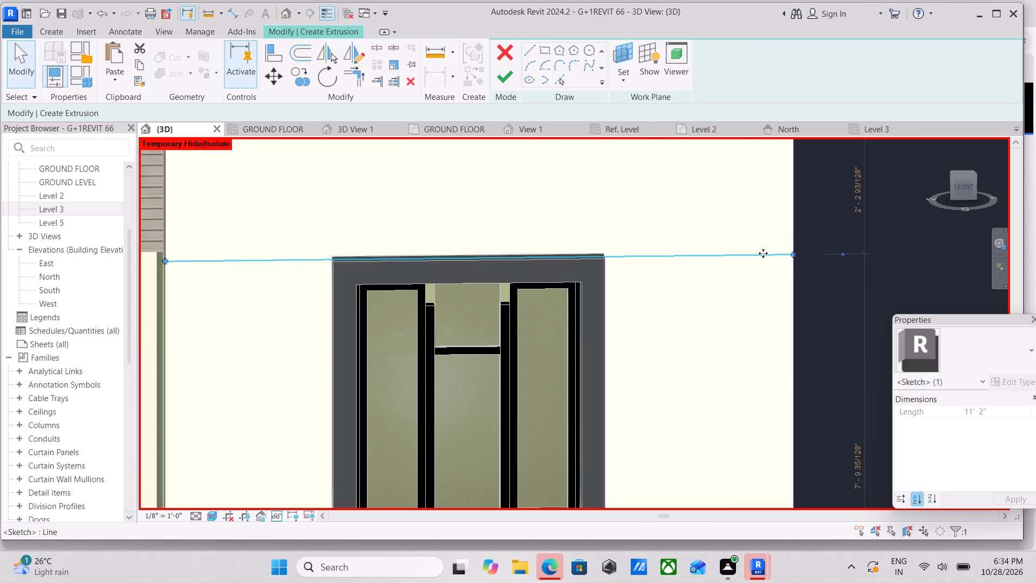
{"action": "left_click_drag", "start_coordinate": [794, 256], "coordinate": [626, 257]}
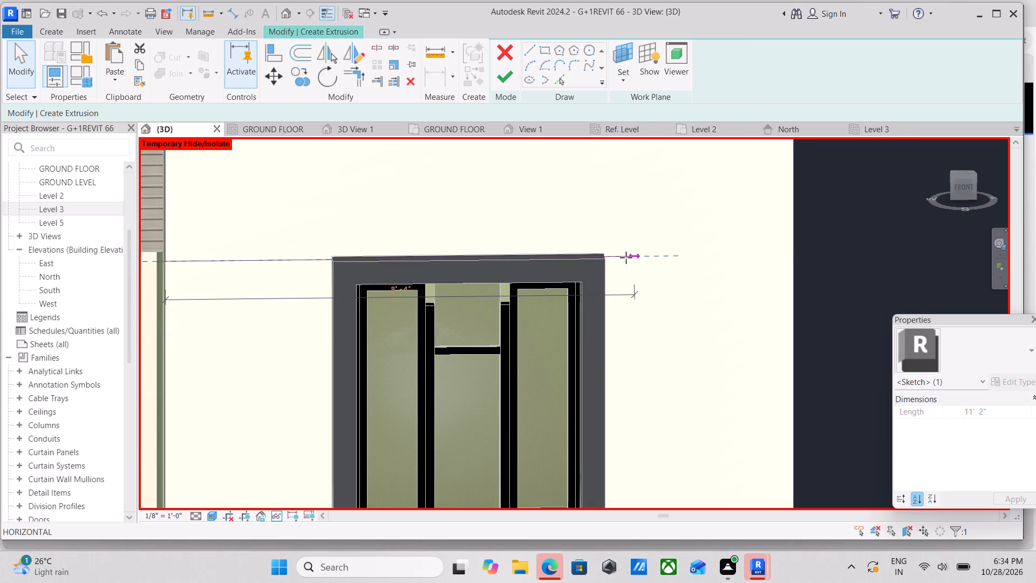
{"action": "left_click_drag", "start_coordinate": [626, 257], "coordinate": [606, 259]}
{"action": "key", "text": "Escape"}
Set the extrusion end to 2".
{"action": "scroll", "coordinate": [616, 253], "scroll_direction": "down", "scroll_amount": 4}
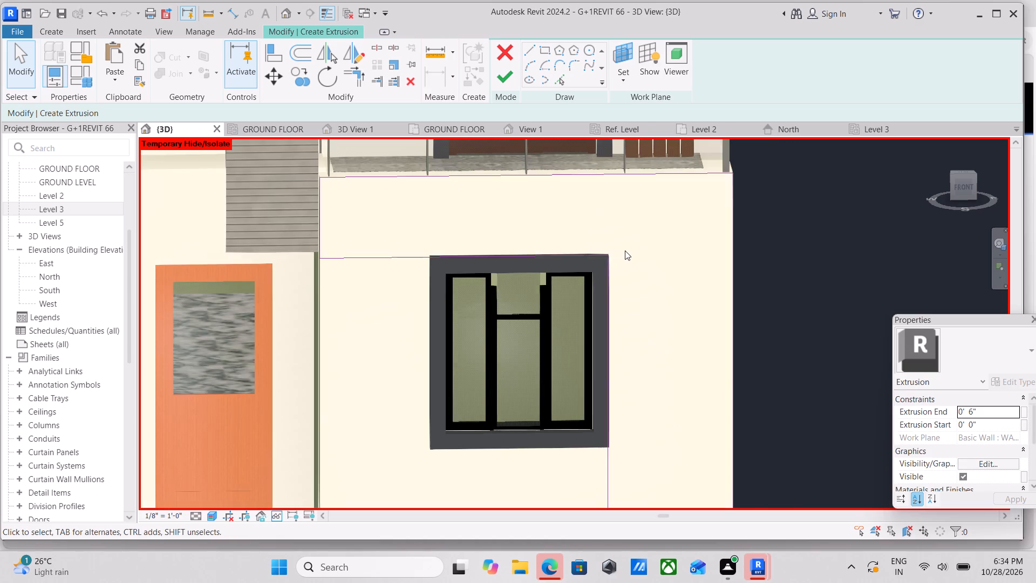
{"action": "scroll", "coordinate": [625, 250], "scroll_direction": "down", "scroll_amount": 2}
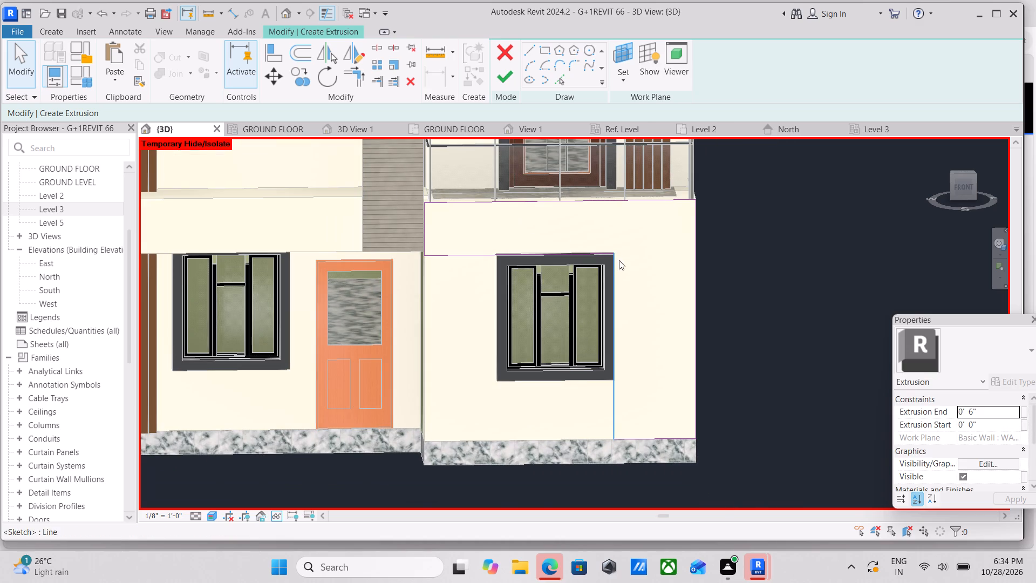
{"action": "middle_click_drag", "start_coordinate": [619, 260], "coordinate": [572, 309], "text": "shift"}
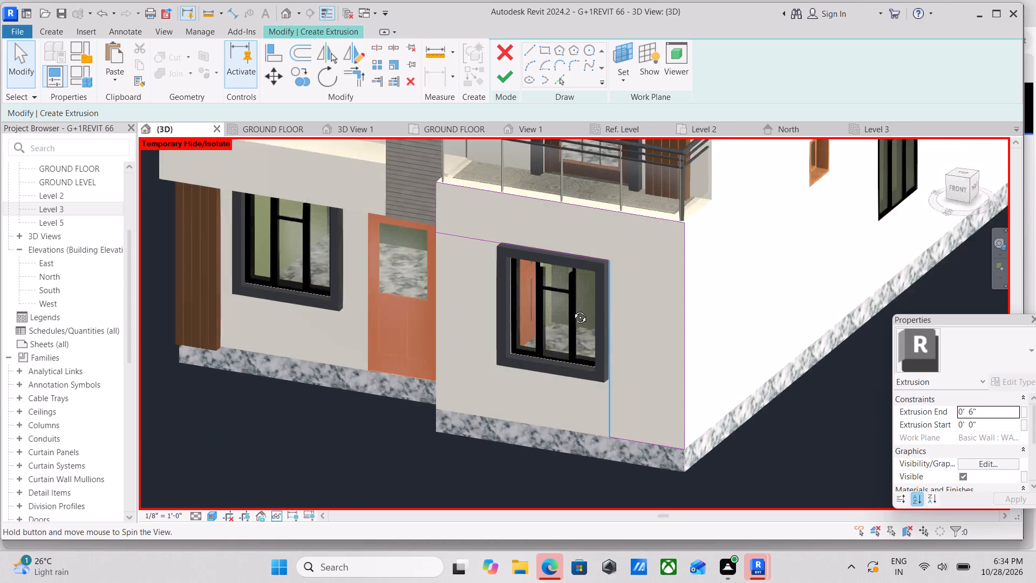
{"action": "middle_click_drag", "start_coordinate": [572, 309], "coordinate": [582, 323], "text": "shift"}
{"action": "middle_click_drag", "start_coordinate": [617, 348], "coordinate": [662, 316], "text": "shift"}
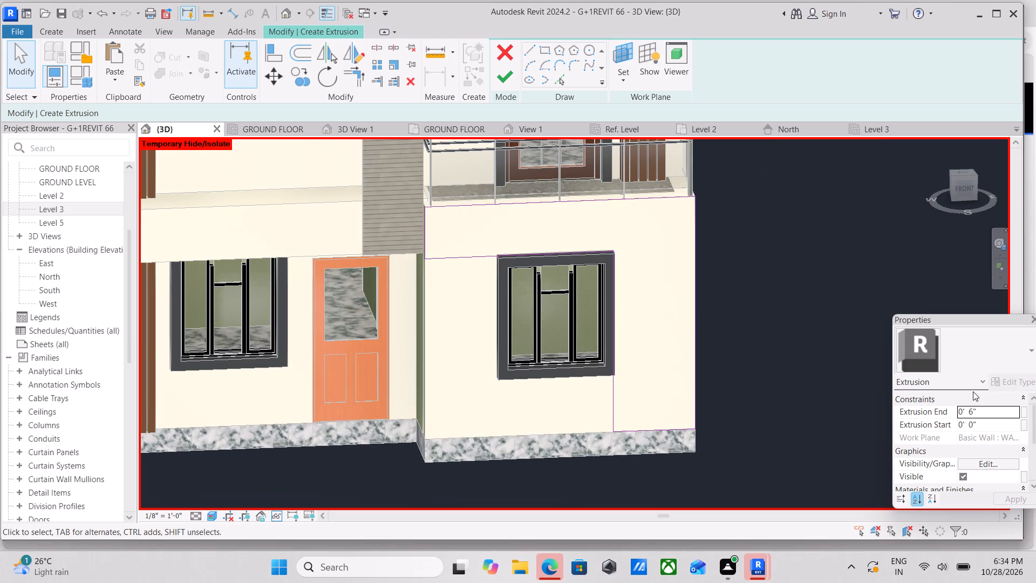
{"action": "left_click", "coordinate": [982, 412]}
{"action": "left_click_drag", "start_coordinate": [990, 408], "coordinate": [930, 416]}
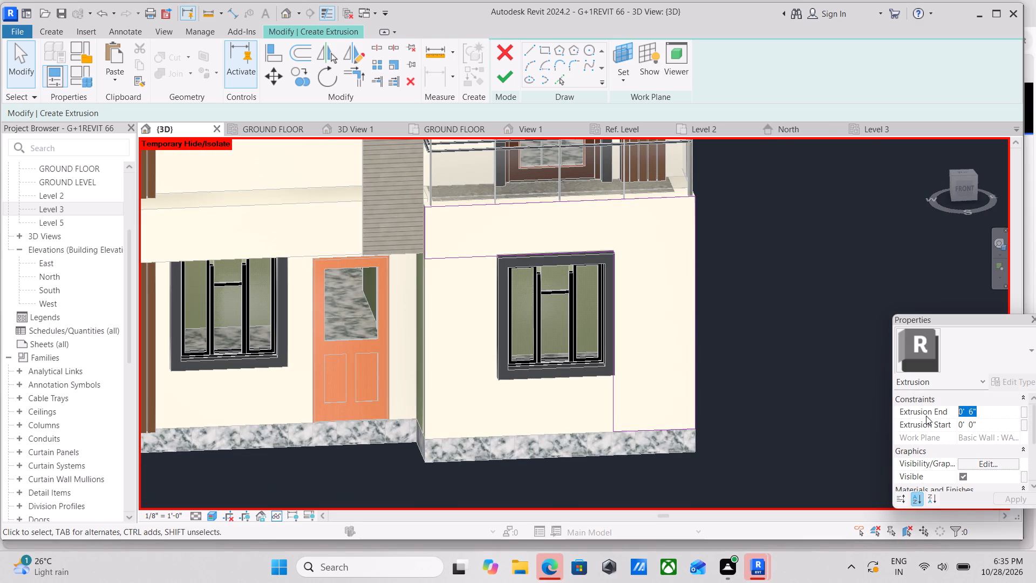
{"action": "key", "text": "2"}
{"action": "key", "text": "shift+quotedbl"}
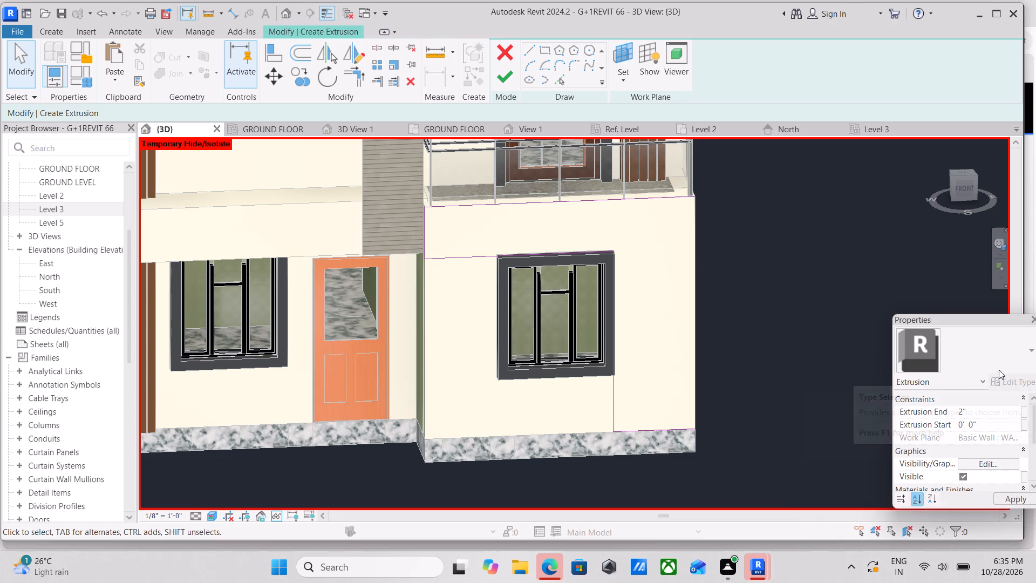
Nudge the leg's inner vertical line away from the window frame until the band's lower line is 8' 10 1/2" long.
{"action": "left_click", "coordinate": [614, 408]}
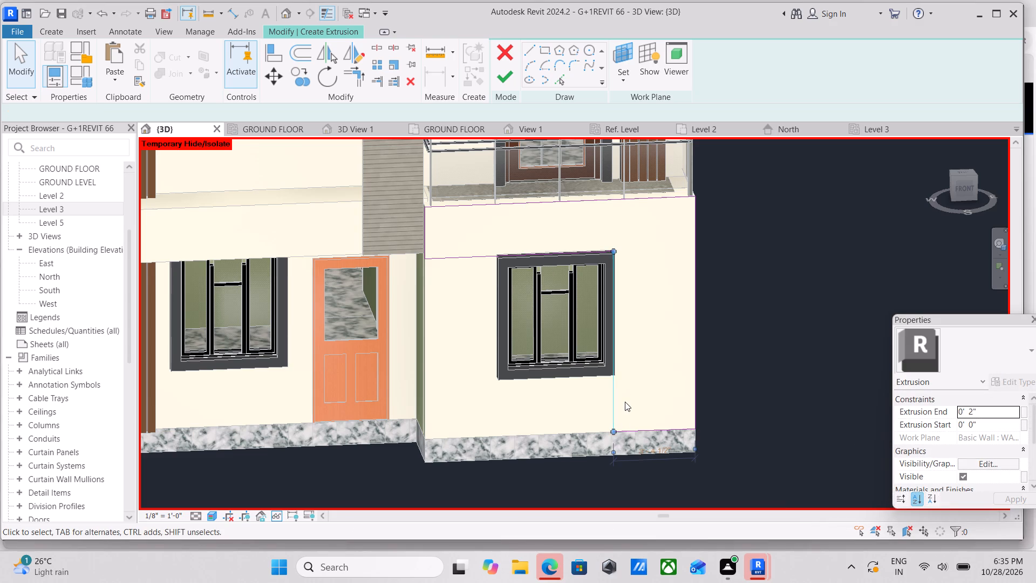
{"action": "key", "text": "Right"}
{"action": "key", "text": "Right"}
{"action": "key", "text": "Right"}
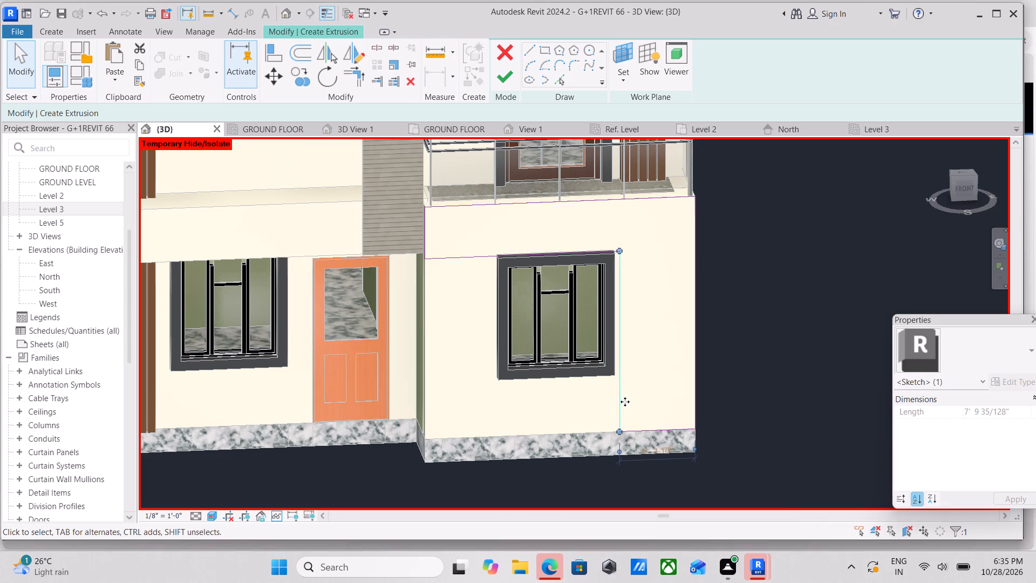
{"action": "key", "text": "Right"}
{"action": "key", "text": "Right"}
{"action": "key", "text": "Right"}
{"action": "key", "text": "Right"}
{"action": "key", "text": "Right"}
{"action": "key", "text": "Right"}
{"action": "key", "text": "Right"}
{"action": "key", "text": "Right"}
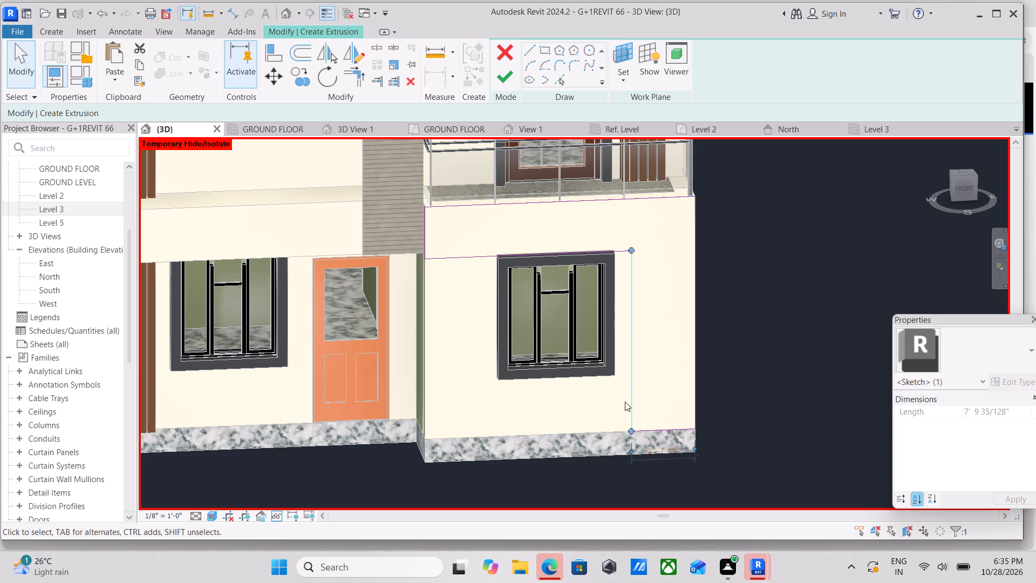
{"action": "key", "text": "Right"}
{"action": "key", "text": "Right"}
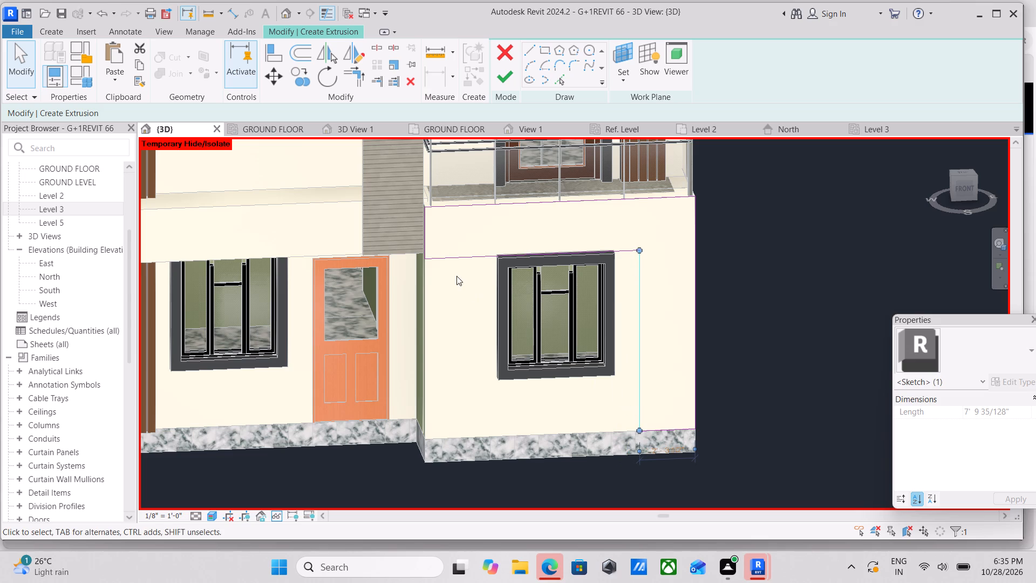
Nudge the band's lower line up to just above the window frame, making the band about 1' 11 3/4" high.
{"action": "left_click", "coordinate": [461, 257]}
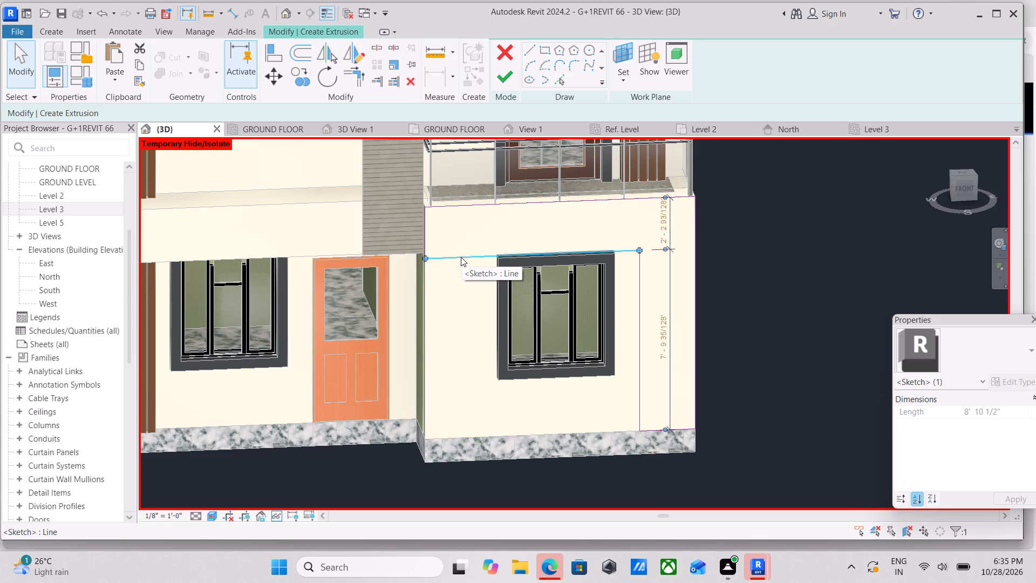
{"action": "key", "text": "Up"}
{"action": "key", "text": "Up"}
{"action": "key", "text": "Up"}
{"action": "key", "text": "Up"}
{"action": "key", "text": "Up"}
{"action": "key", "text": "Up"}
{"action": "key", "text": "Up"}
{"action": "key", "text": "Up"}
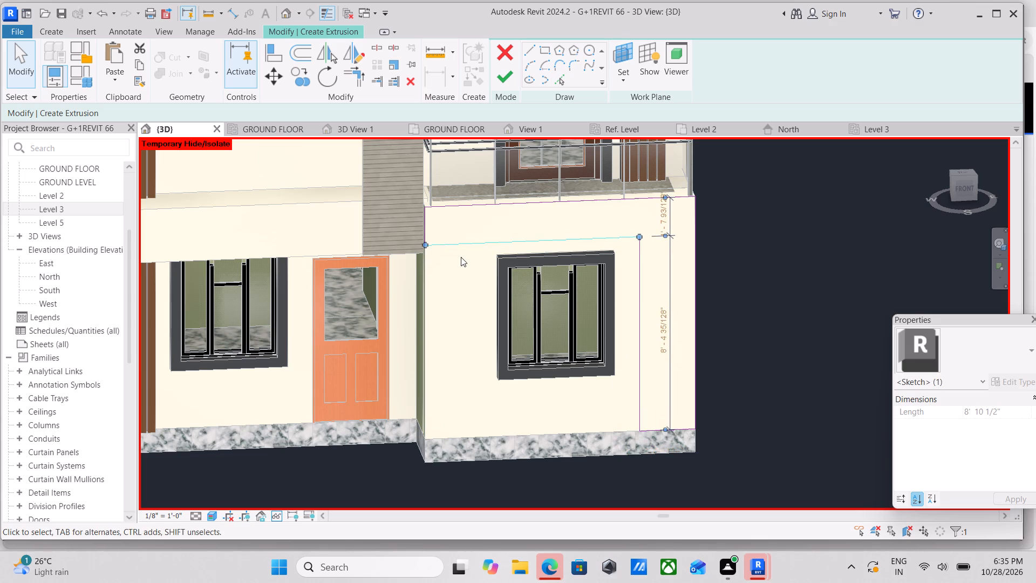
{"action": "key", "text": "Up"}
{"action": "key", "text": "Up"}
{"action": "key", "text": "Down"}
{"action": "key", "text": "Down"}
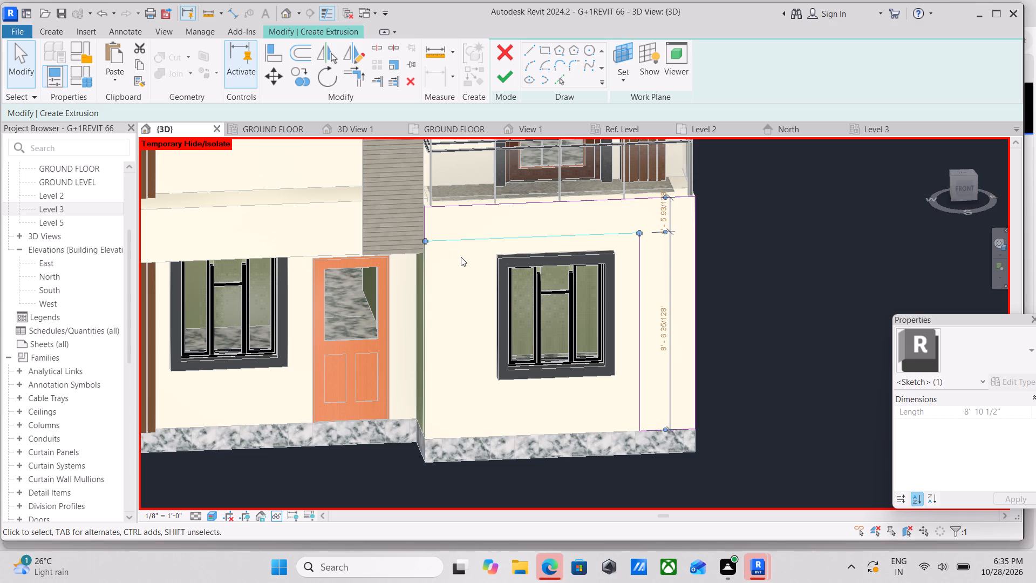
{"action": "key", "text": "Down"}
{"action": "key", "text": "Down"}
{"action": "key", "text": "Down"}
{"action": "key", "text": "Down"}
{"action": "key", "text": "Down"}
{"action": "key", "text": "Down"}
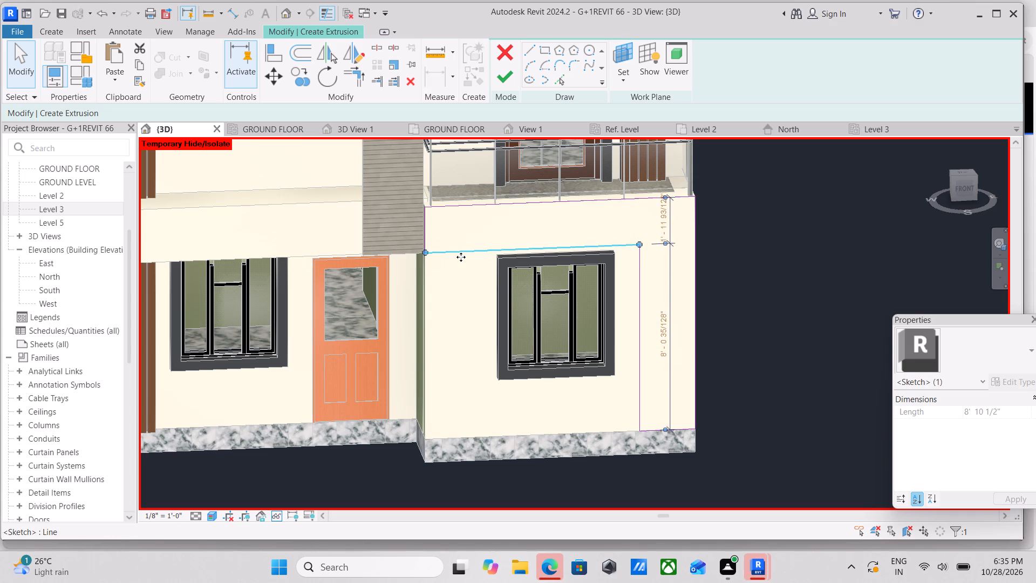
{"action": "key", "text": "Escape"}
Move the band's lower sketch line down onto the top edge of the ground-floor window frame.
{"action": "scroll", "coordinate": [570, 249], "scroll_direction": "up", "scroll_amount": 5}
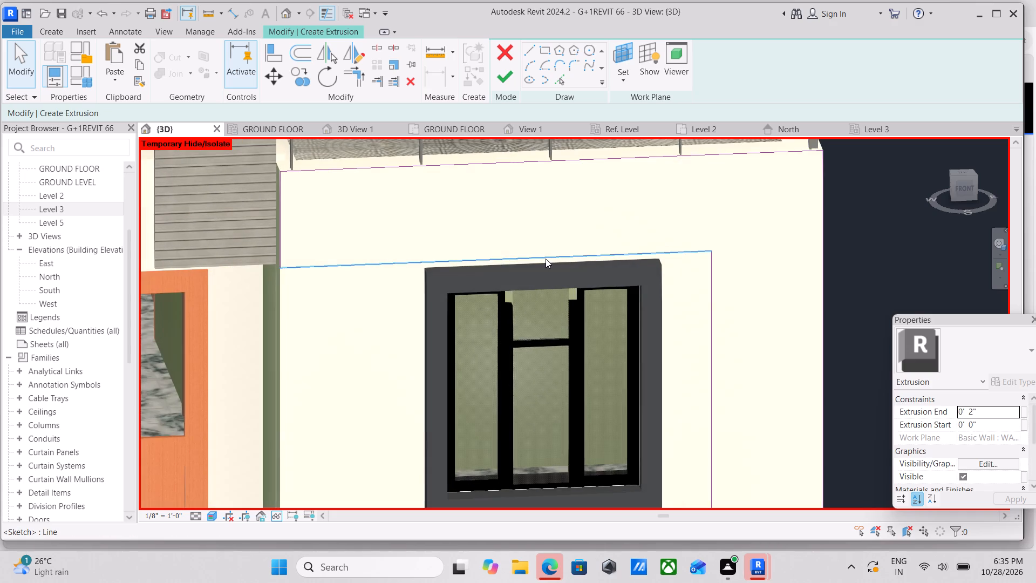
{"action": "left_click", "coordinate": [546, 259]}
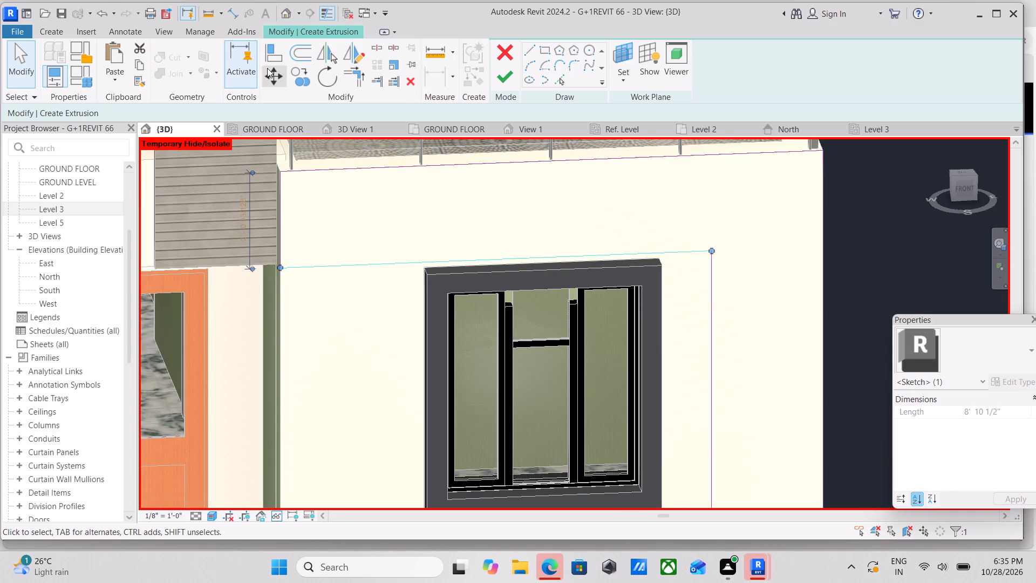
{"action": "left_click", "coordinate": [268, 68]}
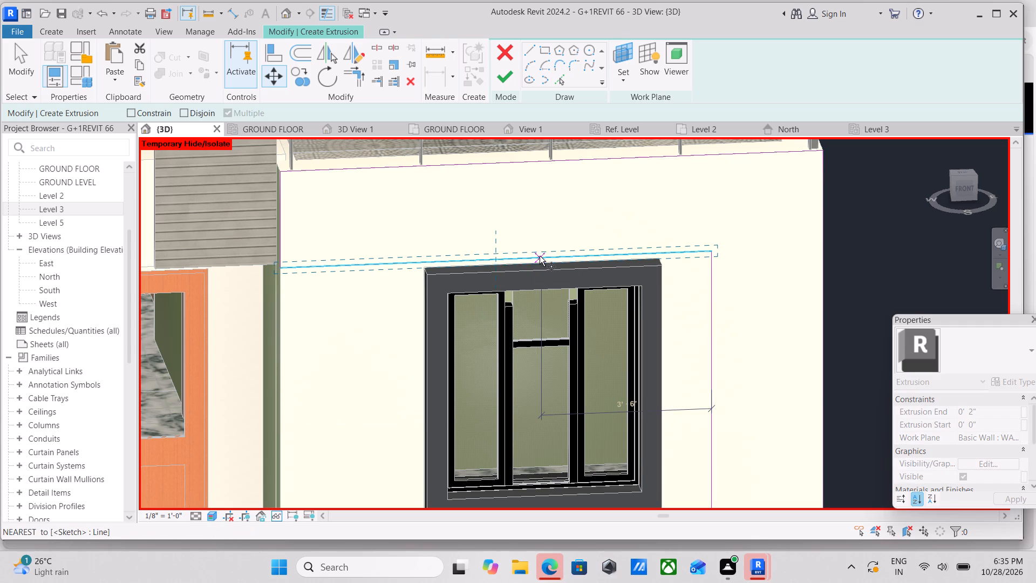
{"action": "left_click", "coordinate": [497, 255]}
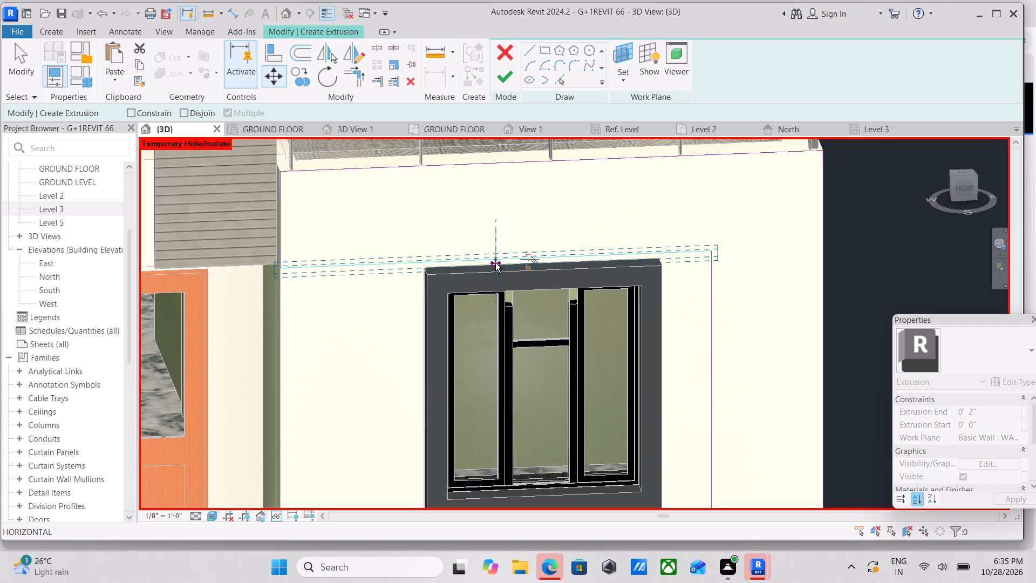
{"action": "scroll", "coordinate": [494, 263], "scroll_direction": "up", "scroll_amount": 3}
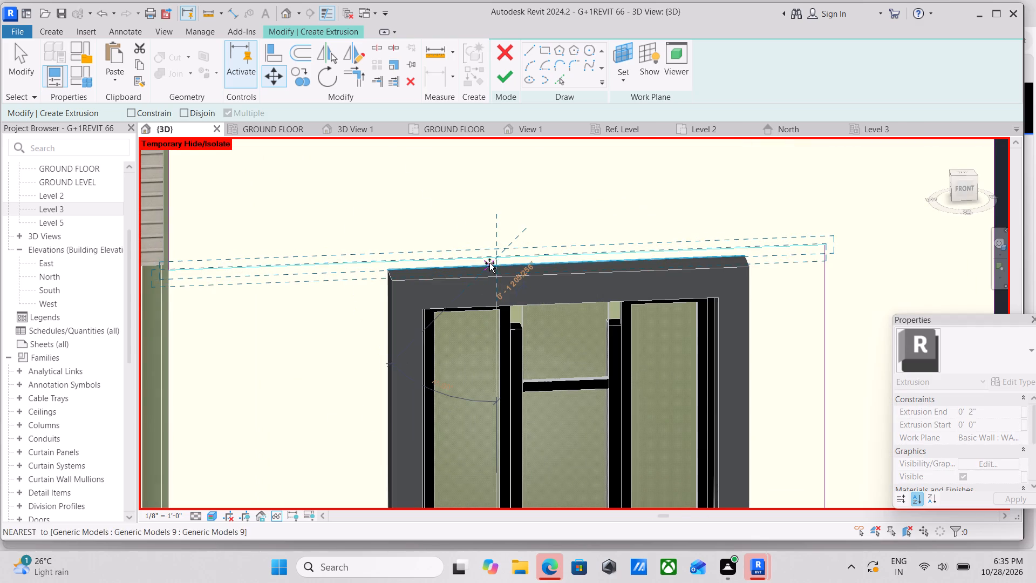
{"action": "left_click", "coordinate": [500, 266]}
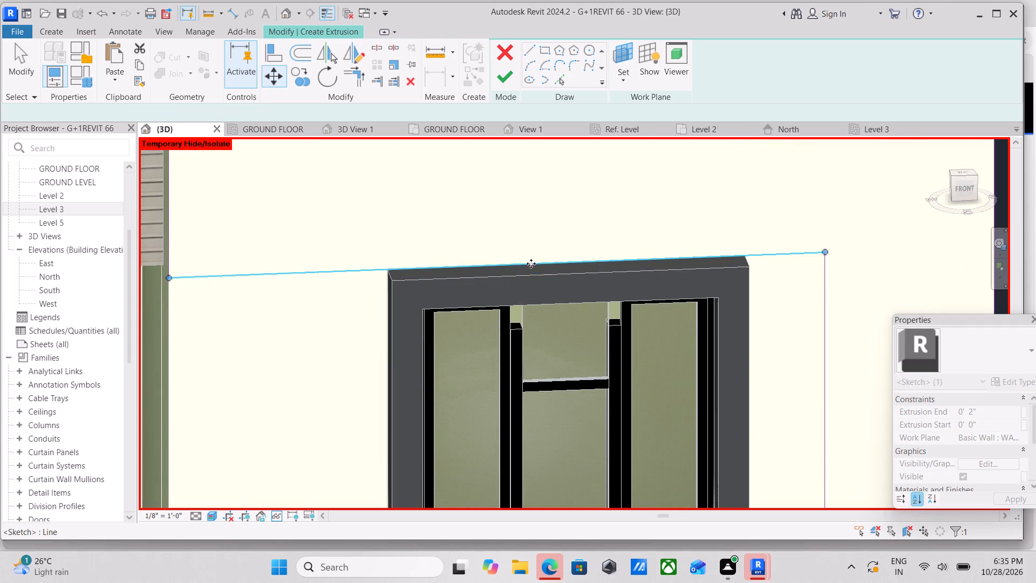
{"action": "scroll", "coordinate": [554, 268], "scroll_direction": "down", "scroll_amount": 3}
{"action": "scroll", "coordinate": [676, 323], "scroll_direction": "down", "scroll_amount": 1}
{"action": "middle_click_drag", "start_coordinate": [676, 323], "coordinate": [524, 229]}
{"action": "key", "text": "Escape"}
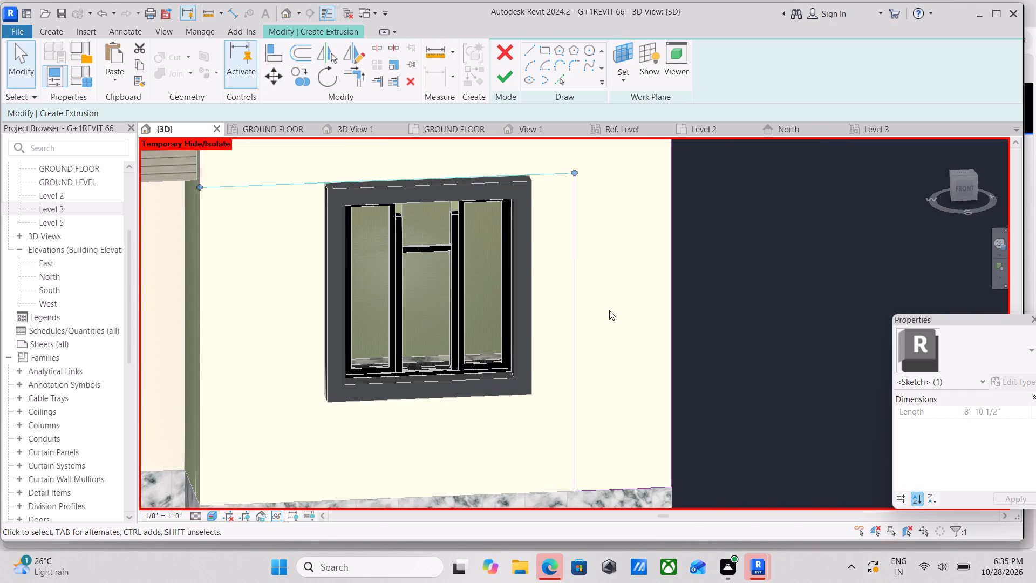
Viewing the facade straight from the front, move the leg's inner vertical line onto the window frame's outer edge.
{"action": "scroll", "coordinate": [583, 257], "scroll_direction": "down", "scroll_amount": 1}
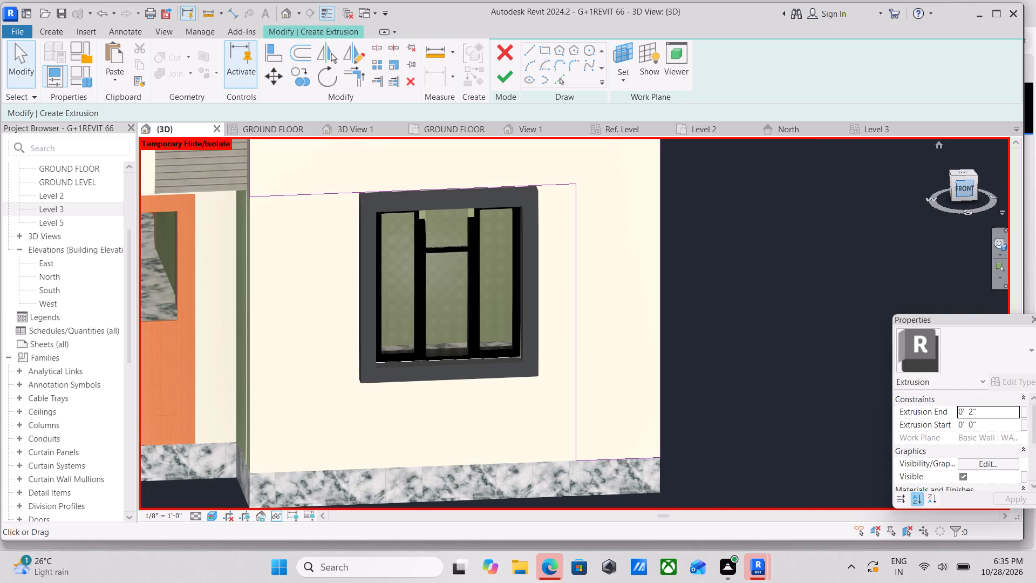
{"action": "left_click", "coordinate": [963, 188]}
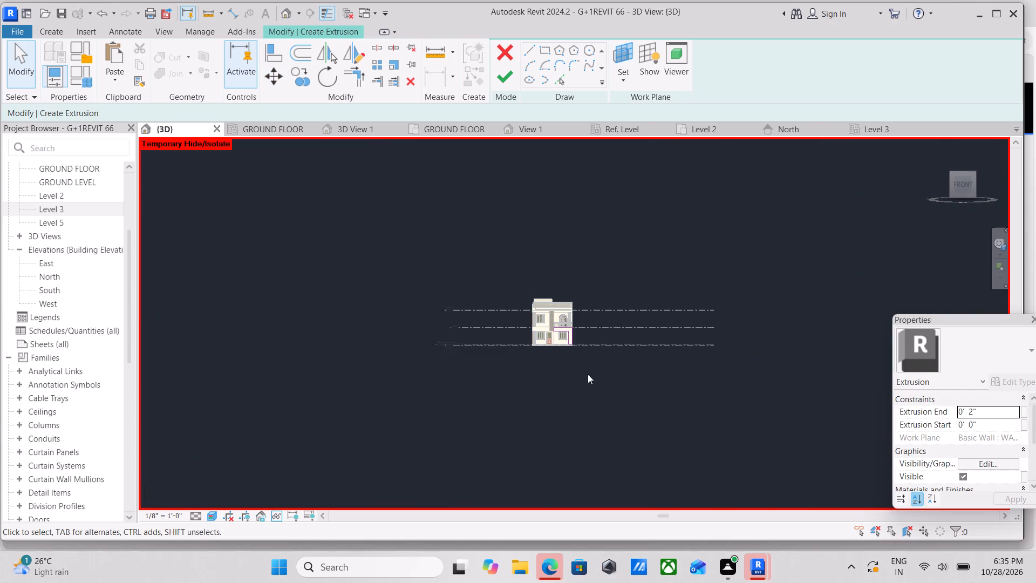
{"action": "scroll", "coordinate": [574, 360], "scroll_direction": "up", "scroll_amount": 13}
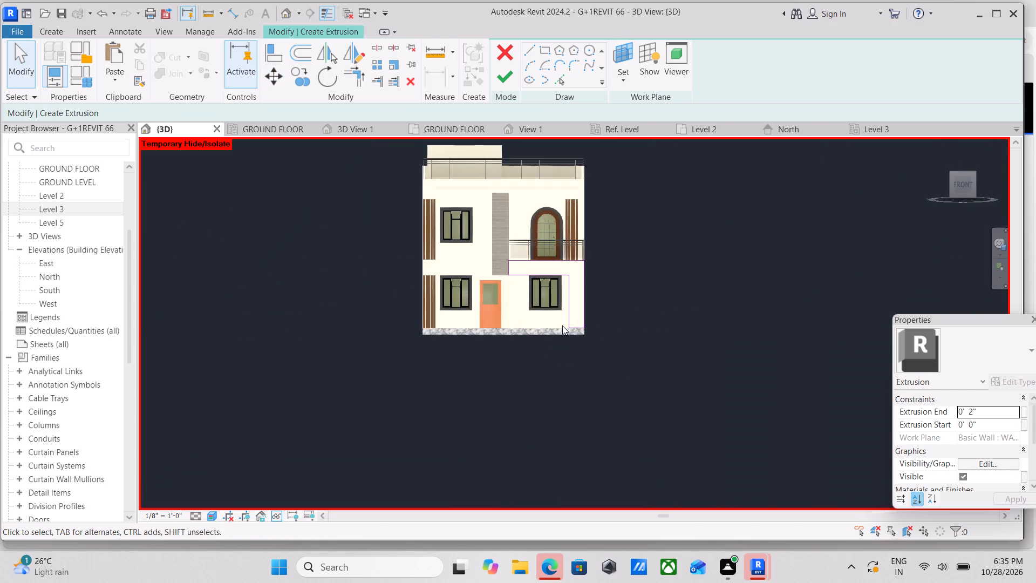
{"action": "scroll", "coordinate": [562, 326], "scroll_direction": "up", "scroll_amount": 7}
{"action": "middle_click_drag", "start_coordinate": [587, 287], "coordinate": [615, 358]}
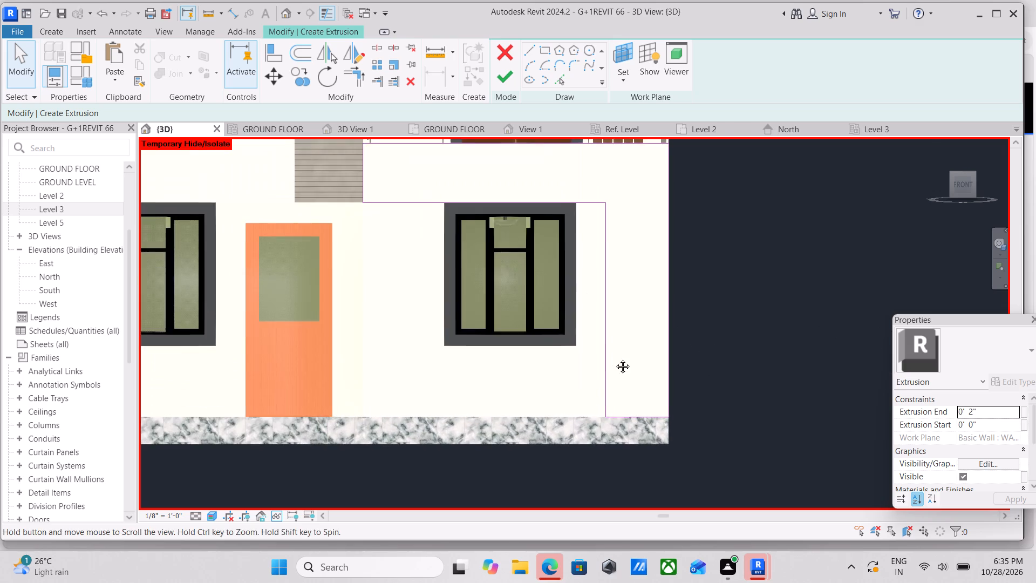
{"action": "left_click", "coordinate": [608, 292]}
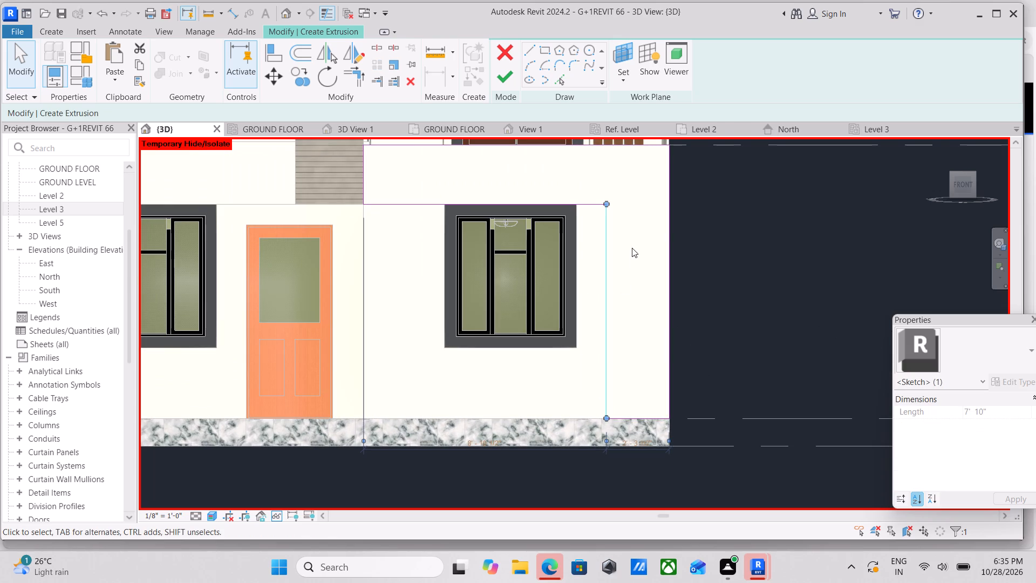
{"action": "left_click", "coordinate": [281, 76]}
{"action": "left_click", "coordinate": [607, 308]}
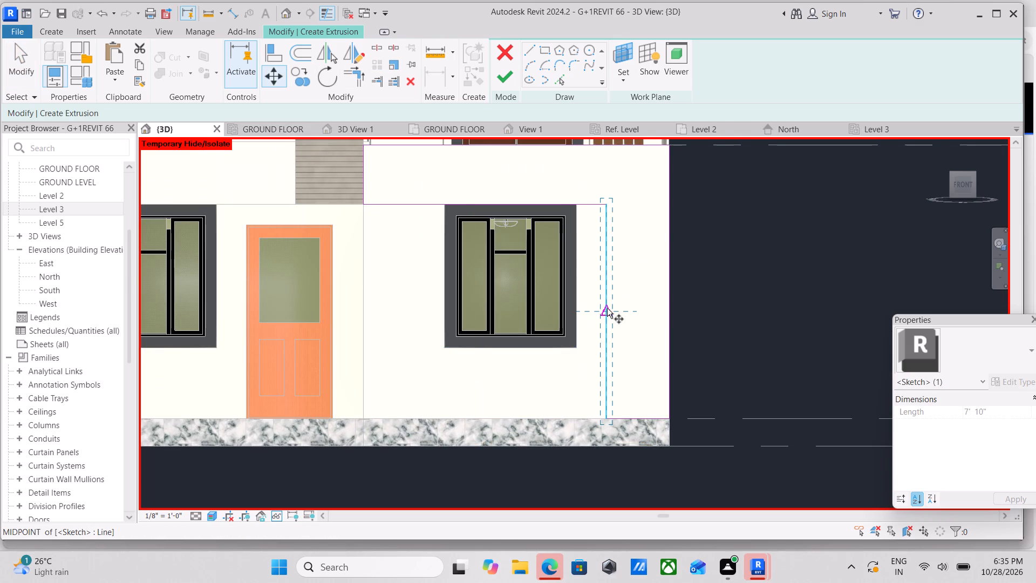
{"action": "left_click", "coordinate": [578, 311]}
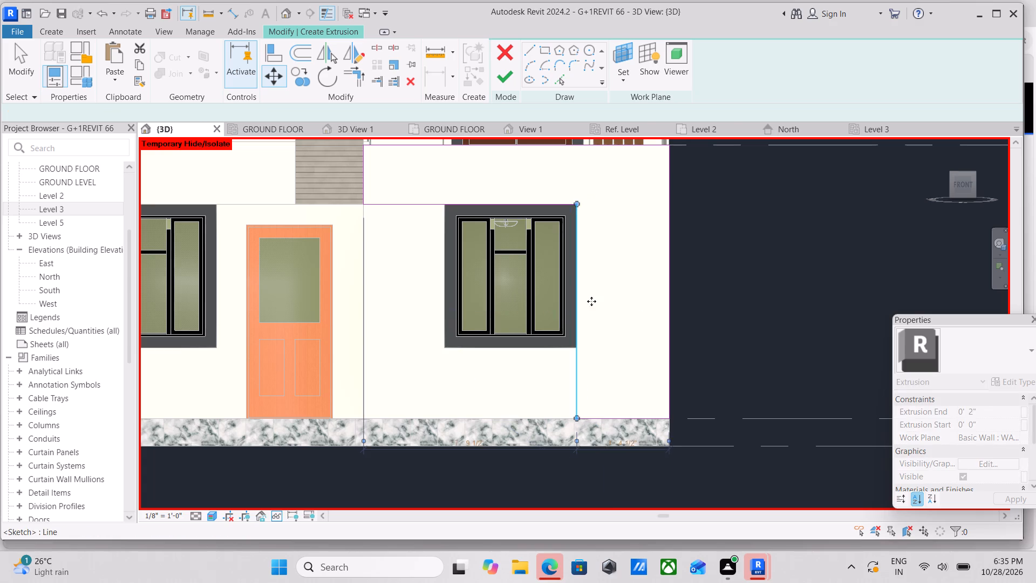
{"action": "scroll", "coordinate": [598, 297], "scroll_direction": "down", "scroll_amount": 1}
{"action": "middle_click_drag", "start_coordinate": [598, 297], "coordinate": [623, 291]}
{"action": "key", "text": "Escape"}
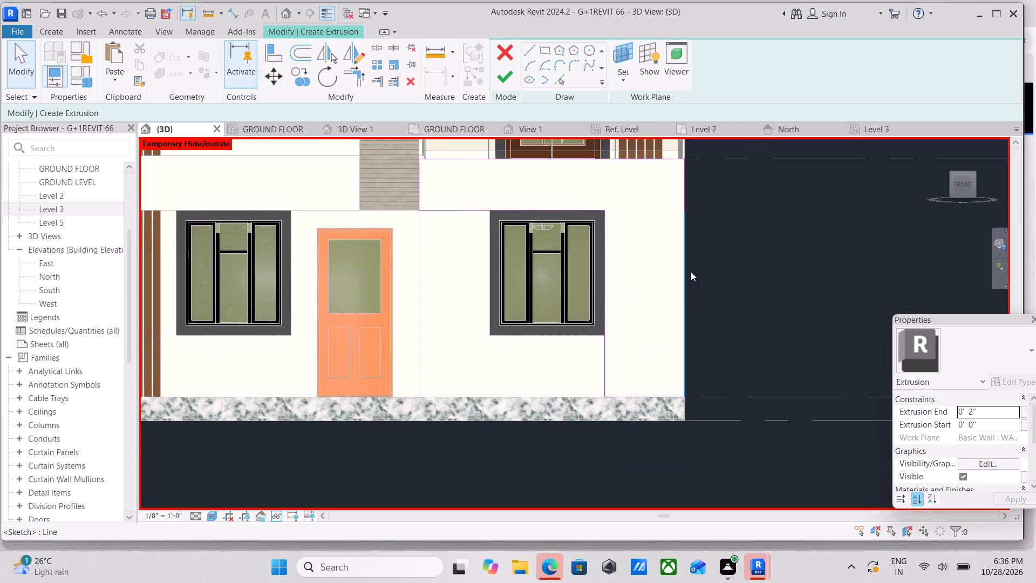
Assign CLADDING WALL MATERIAL to the L-shaped extrusion, finding it in the project materials with the search "CLA".
{"action": "scroll", "coordinate": [993, 470], "scroll_direction": "down", "scroll_amount": 2}
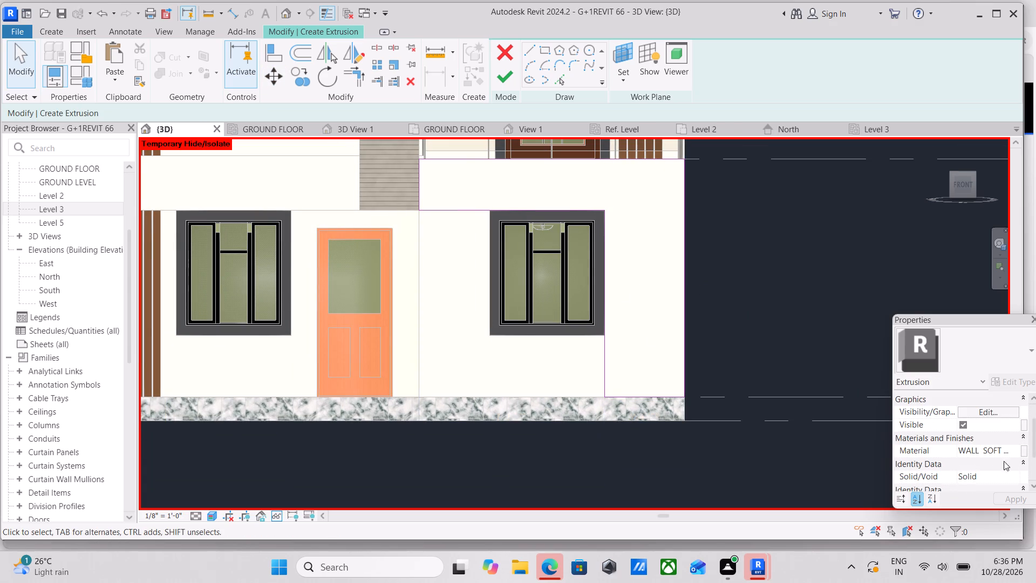
{"action": "left_click", "coordinate": [1010, 448]}
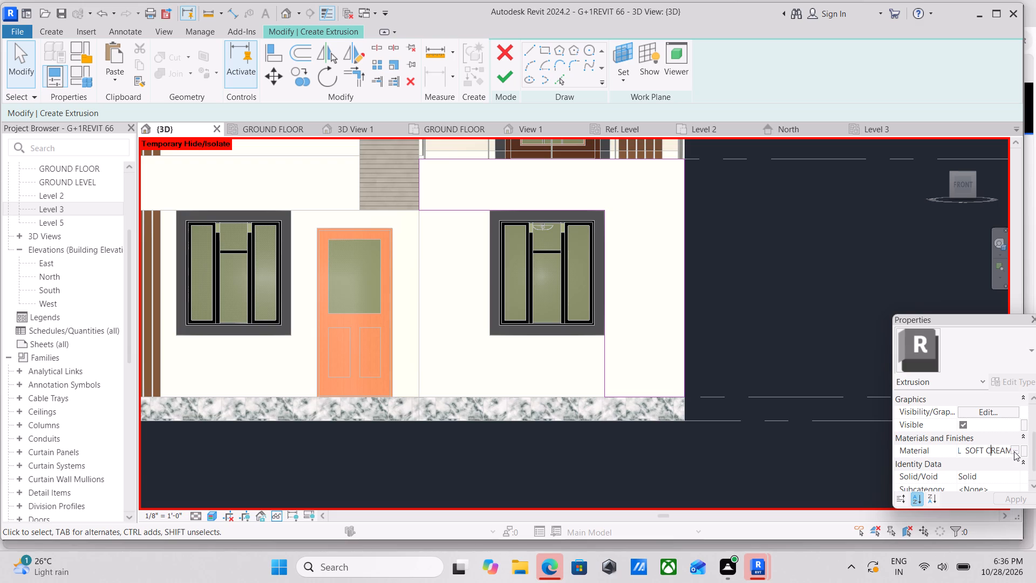
{"action": "left_click", "coordinate": [1015, 452]}
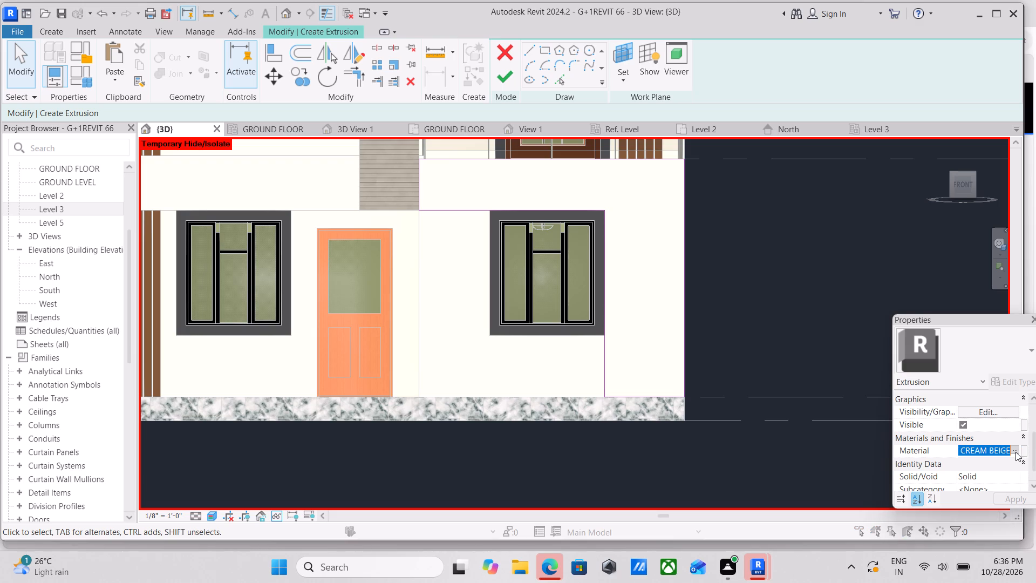
{"action": "left_click", "coordinate": [1016, 450]}
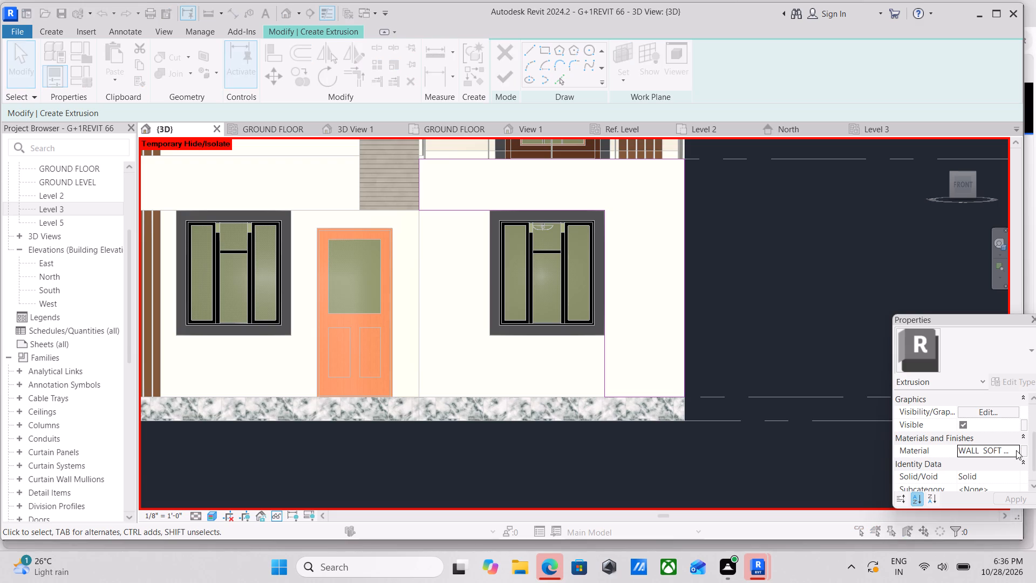
{"action": "left_click", "coordinate": [1007, 451]}
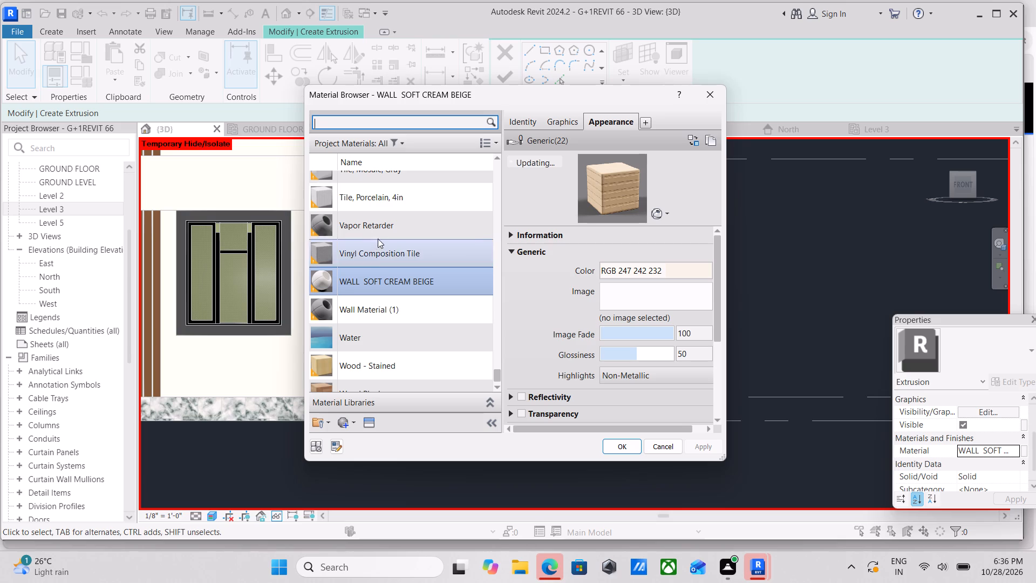
{"action": "scroll", "coordinate": [391, 337], "scroll_direction": "down", "scroll_amount": 3}
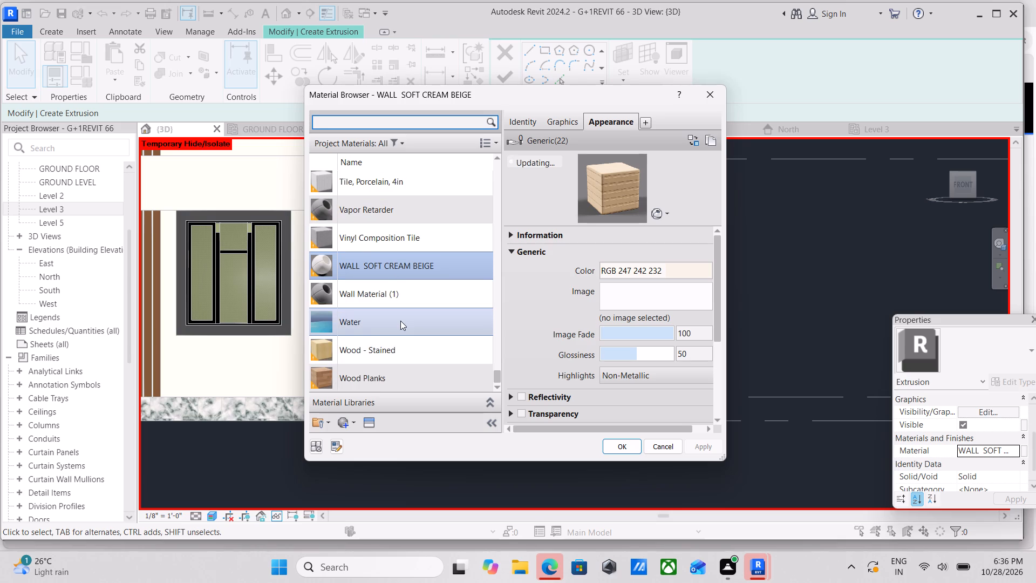
{"action": "scroll", "coordinate": [400, 321], "scroll_direction": "down", "scroll_amount": 1}
{"action": "scroll", "coordinate": [400, 321], "scroll_direction": "up", "scroll_amount": 2}
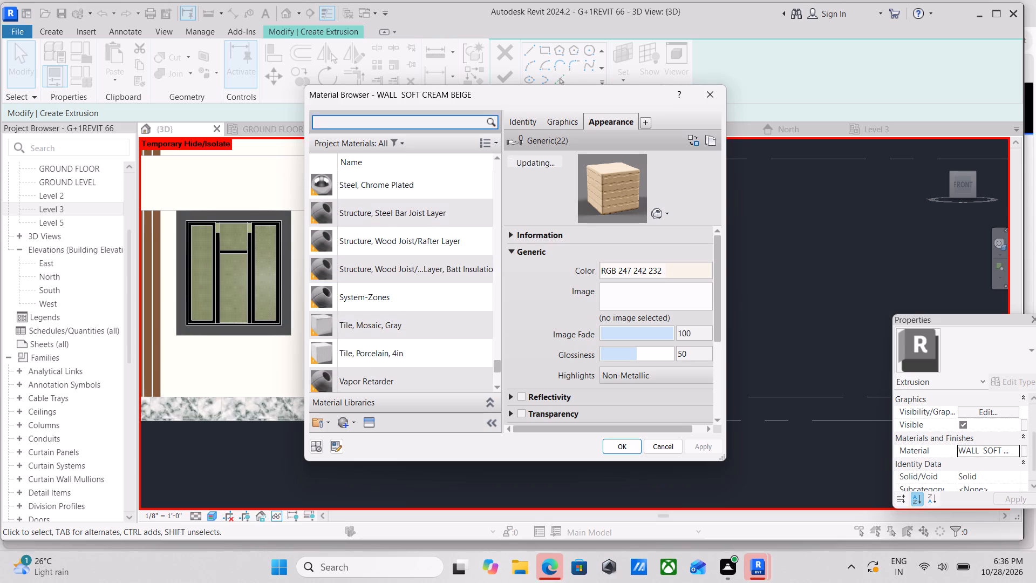
{"action": "left_click", "coordinate": [400, 124]}
{"action": "type", "text": "CL"}
{"action": "key", "text": "a"}
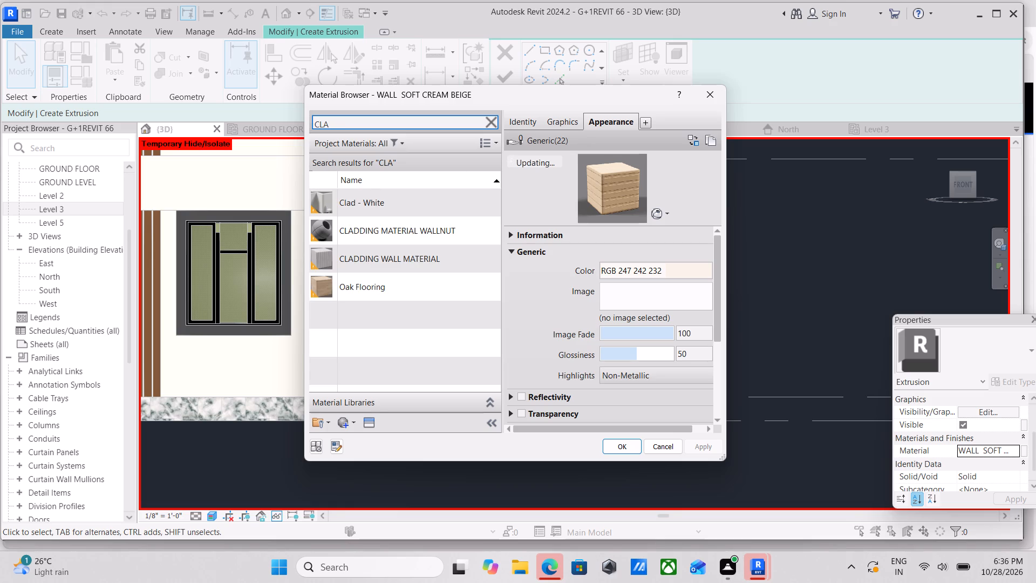
{"action": "left_click", "coordinate": [434, 262]}
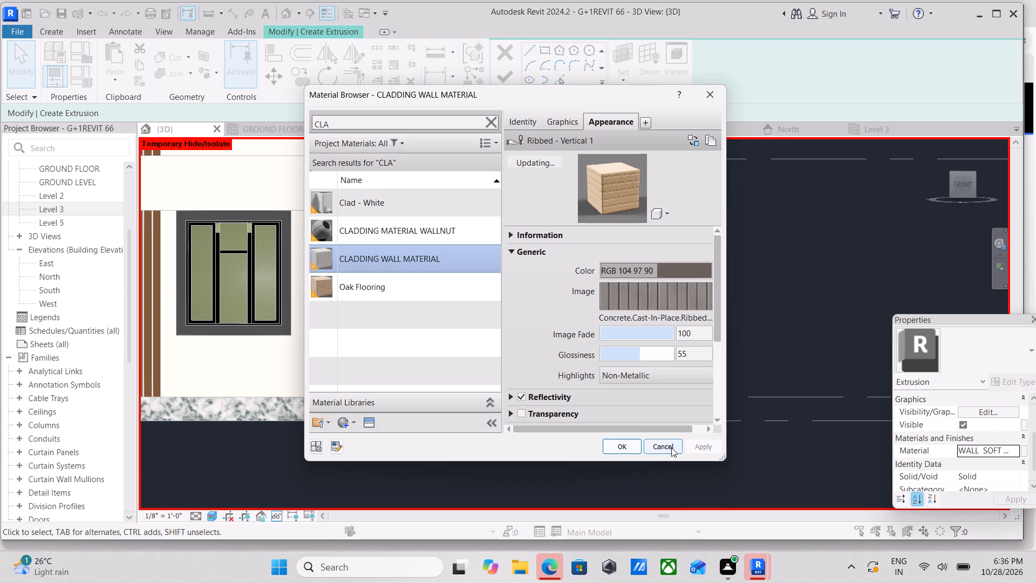
{"action": "left_click", "coordinate": [610, 448]}
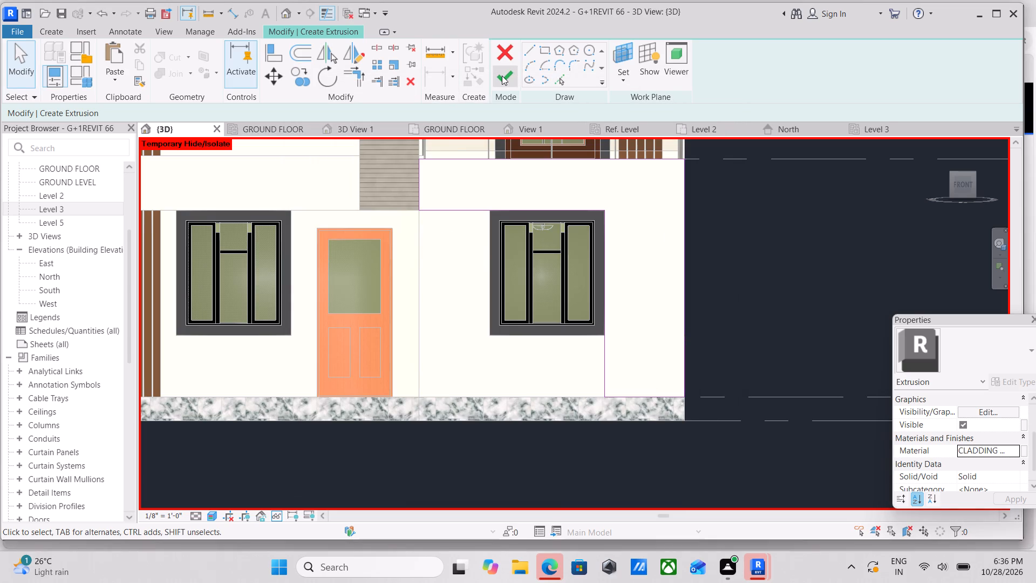
Finish the L-shaped extrusion's sketch and complete the in-place model.
{"action": "left_click", "coordinate": [502, 76]}
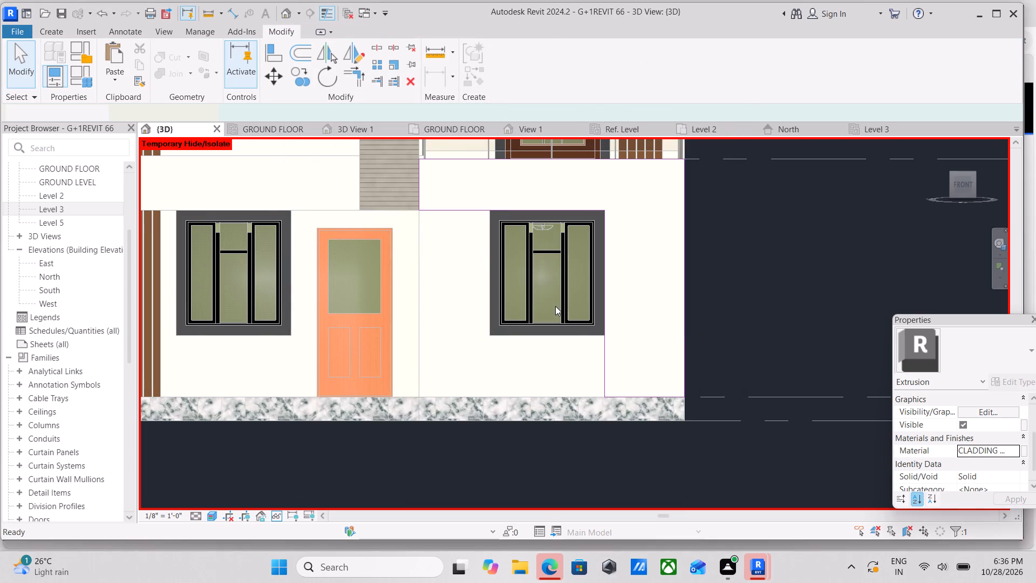
{"action": "scroll", "coordinate": [614, 301], "scroll_direction": "down", "scroll_amount": 4}
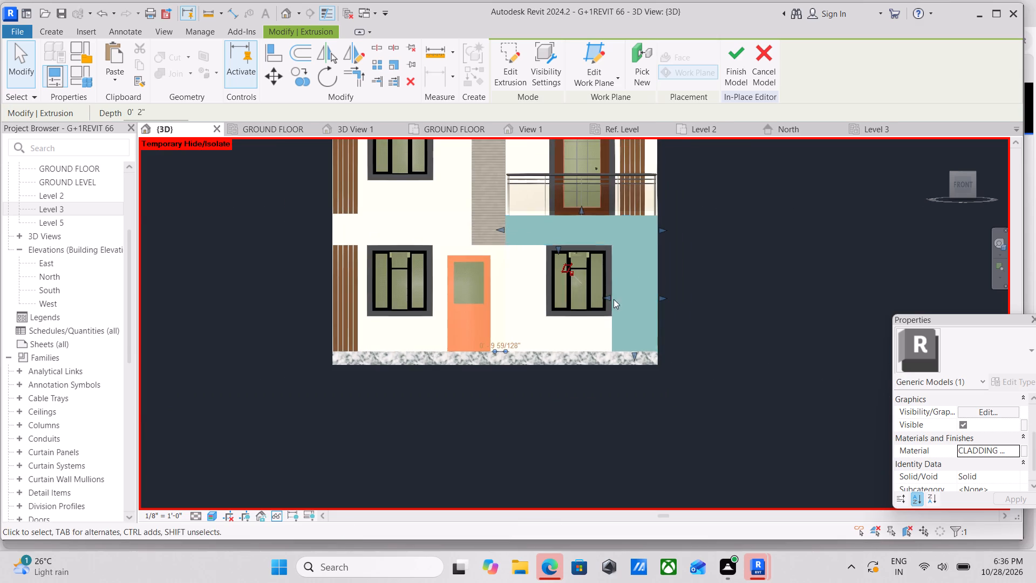
{"action": "middle_click_drag", "start_coordinate": [569, 316], "coordinate": [611, 374], "text": "shift"}
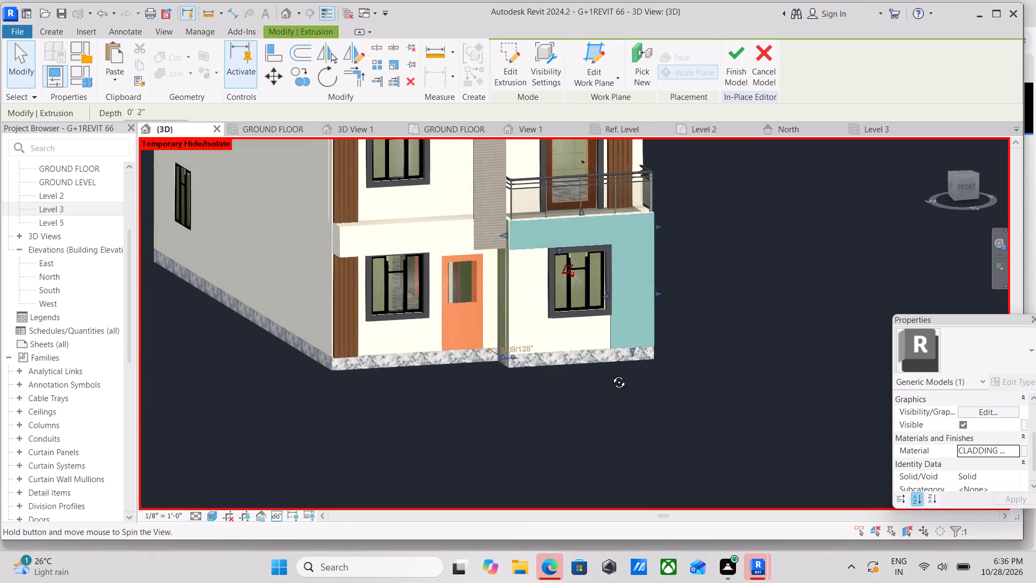
{"action": "middle_click_drag", "start_coordinate": [611, 374], "coordinate": [622, 383], "text": "shift"}
{"action": "left_click", "coordinate": [730, 50]}
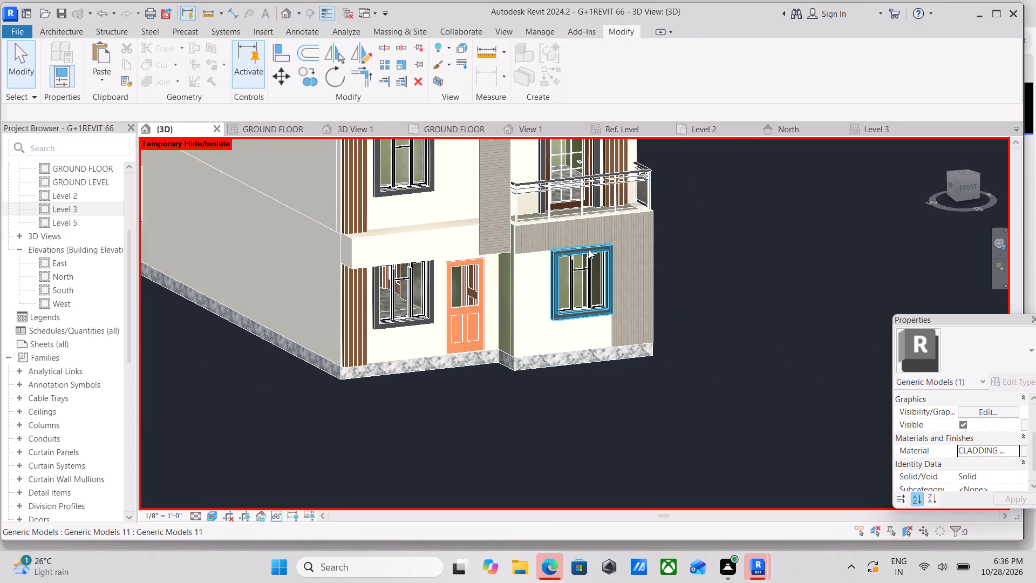
Examine the L-shaped cladding band and the whole front facade from several angles, near and far.
{"action": "middle_click_drag", "start_coordinate": [589, 249], "coordinate": [490, 280], "text": "shift"}
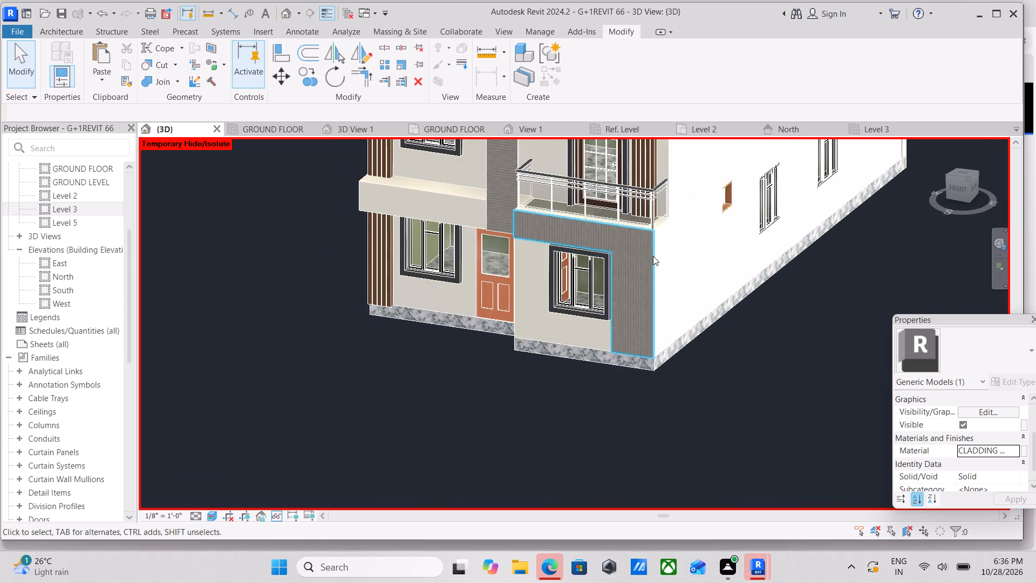
{"action": "scroll", "coordinate": [653, 255], "scroll_direction": "up", "scroll_amount": 10}
{"action": "scroll", "coordinate": [552, 255], "scroll_direction": "down", "scroll_amount": 2}
{"action": "middle_click_drag", "start_coordinate": [552, 255], "coordinate": [633, 284]}
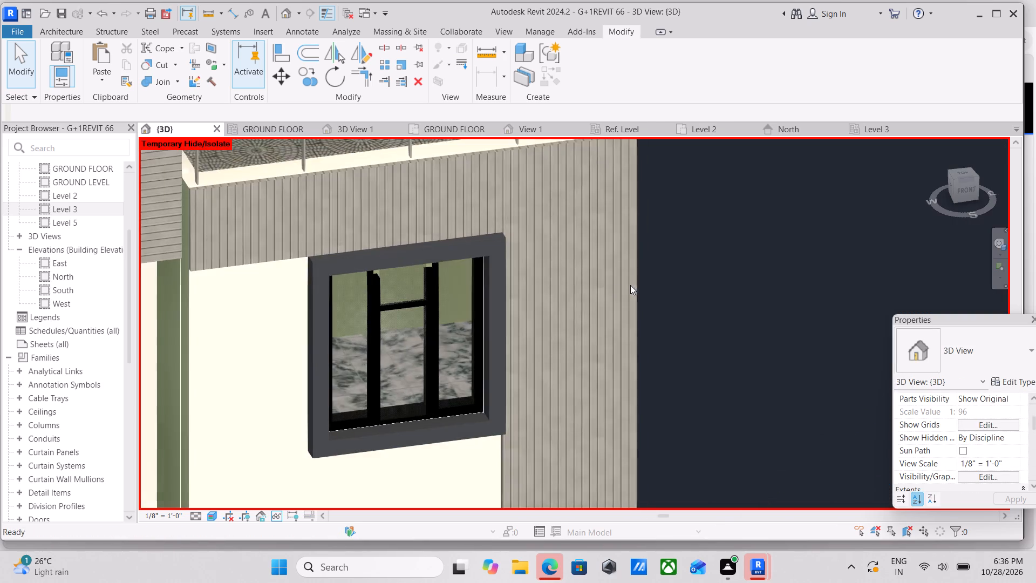
{"action": "scroll", "coordinate": [588, 287], "scroll_direction": "down", "scroll_amount": 3}
{"action": "middle_click_drag", "start_coordinate": [588, 287], "coordinate": [632, 309]}
{"action": "middle_click_drag", "start_coordinate": [598, 274], "coordinate": [605, 310]}
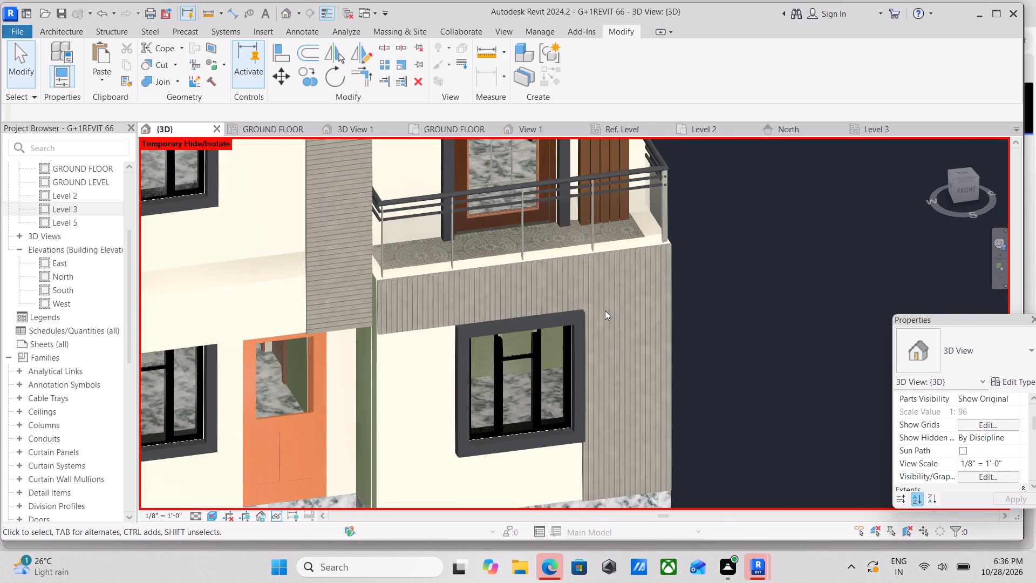
{"action": "scroll", "coordinate": [387, 298], "scroll_direction": "up", "scroll_amount": 3}
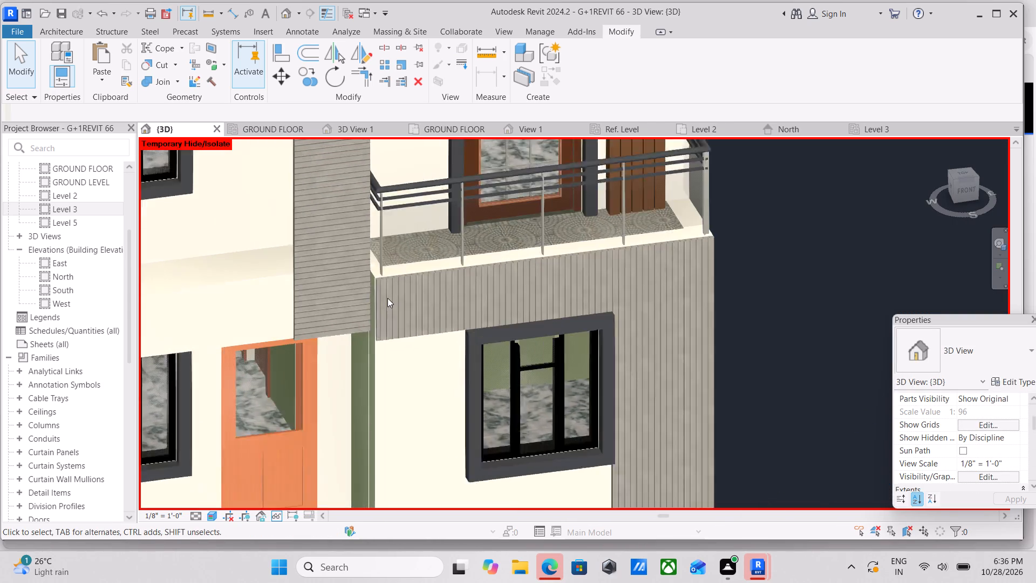
{"action": "scroll", "coordinate": [387, 298], "scroll_direction": "up", "scroll_amount": 6}
{"action": "scroll", "coordinate": [387, 298], "scroll_direction": "down", "scroll_amount": 9}
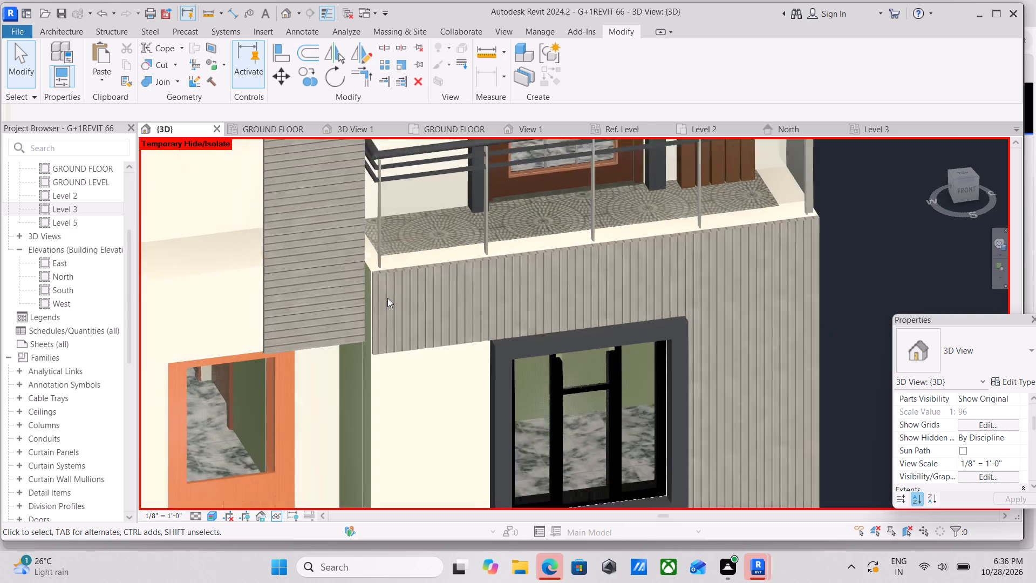
{"action": "scroll", "coordinate": [387, 298], "scroll_direction": "down", "scroll_amount": 7}
{"action": "scroll", "coordinate": [432, 301], "scroll_direction": "down", "scroll_amount": 1}
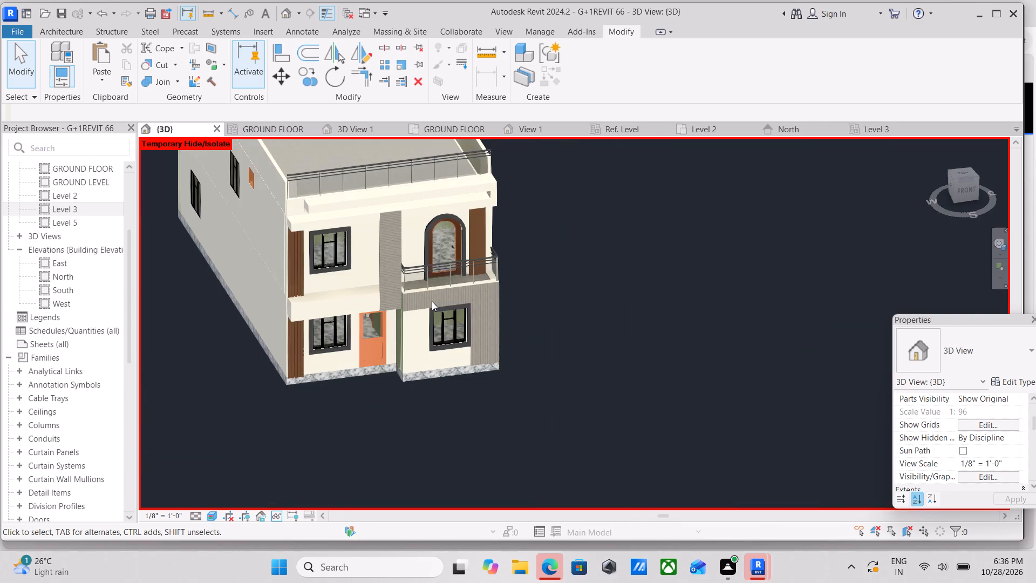
{"action": "scroll", "coordinate": [394, 322], "scroll_direction": "up", "scroll_amount": 4}
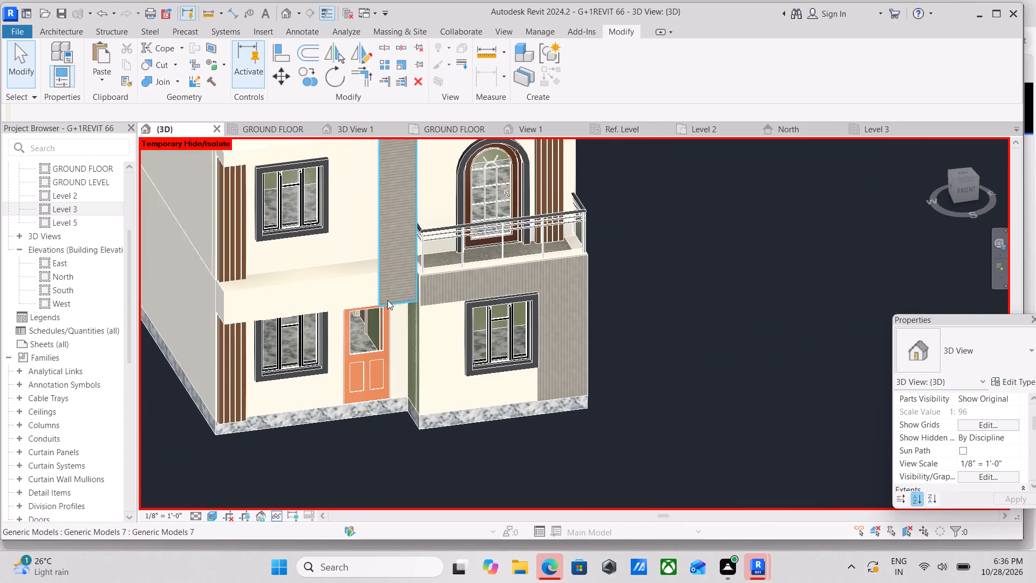
{"action": "scroll", "coordinate": [395, 295], "scroll_direction": "up", "scroll_amount": 1}
{"action": "middle_click_drag", "start_coordinate": [395, 295], "coordinate": [438, 334], "text": "shift"}
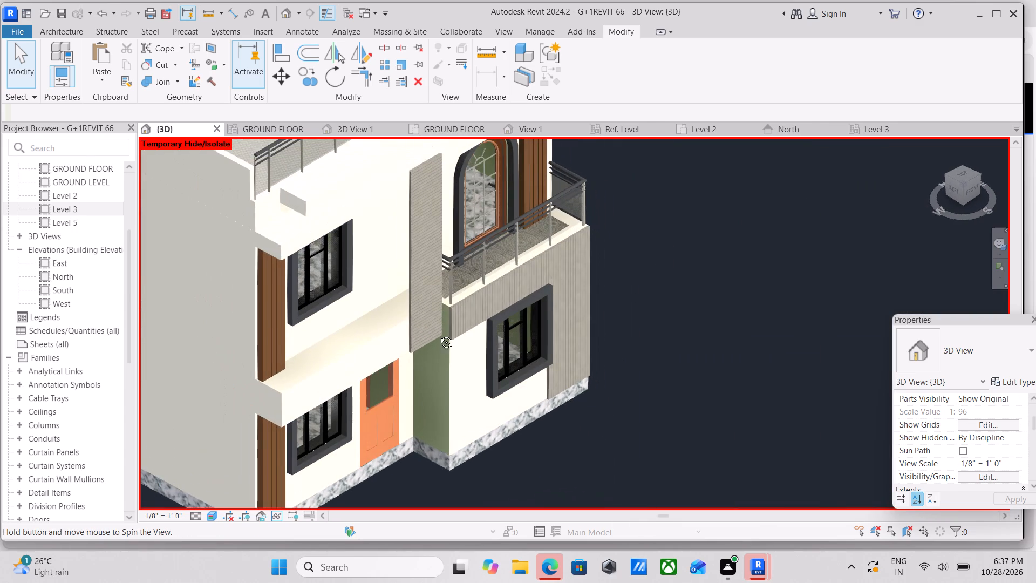
{"action": "middle_click_drag", "start_coordinate": [438, 334], "coordinate": [383, 324], "text": "shift"}
{"action": "scroll", "coordinate": [292, 334], "scroll_direction": "down", "scroll_amount": 1}
{"action": "middle_click_drag", "start_coordinate": [292, 334], "coordinate": [364, 306]}
{"action": "scroll", "coordinate": [386, 345], "scroll_direction": "down", "scroll_amount": 1}
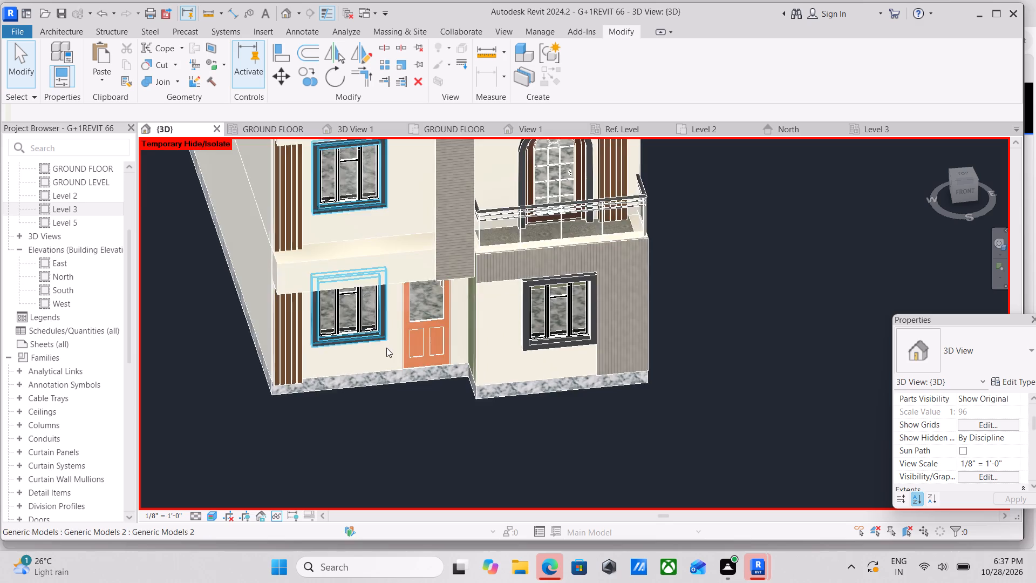
{"action": "scroll", "coordinate": [386, 348], "scroll_direction": "down", "scroll_amount": 1}
{"action": "middle_click_drag", "start_coordinate": [386, 348], "coordinate": [467, 344]}
{"action": "scroll", "coordinate": [472, 342], "scroll_direction": "down", "scroll_amount": 3}
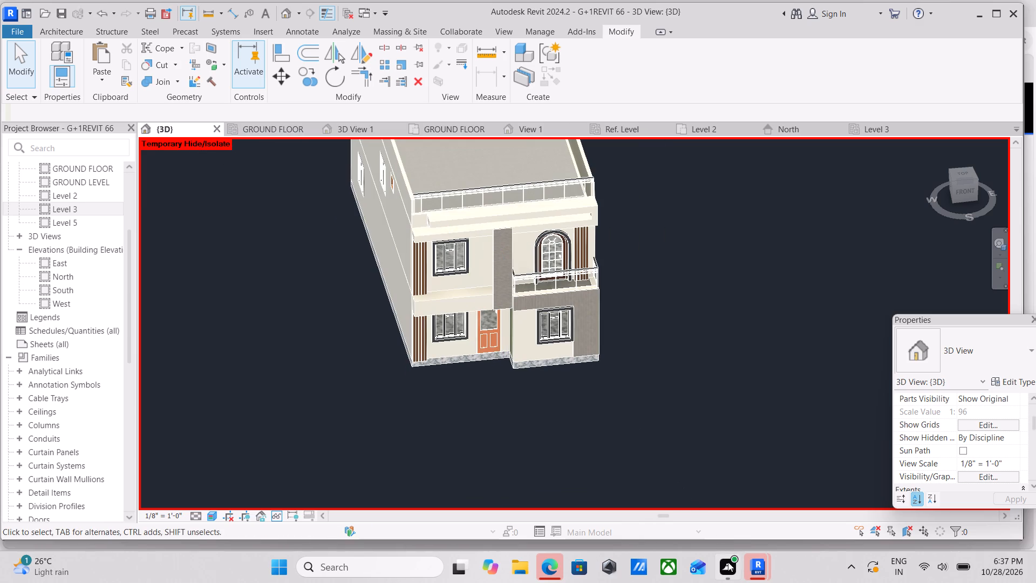
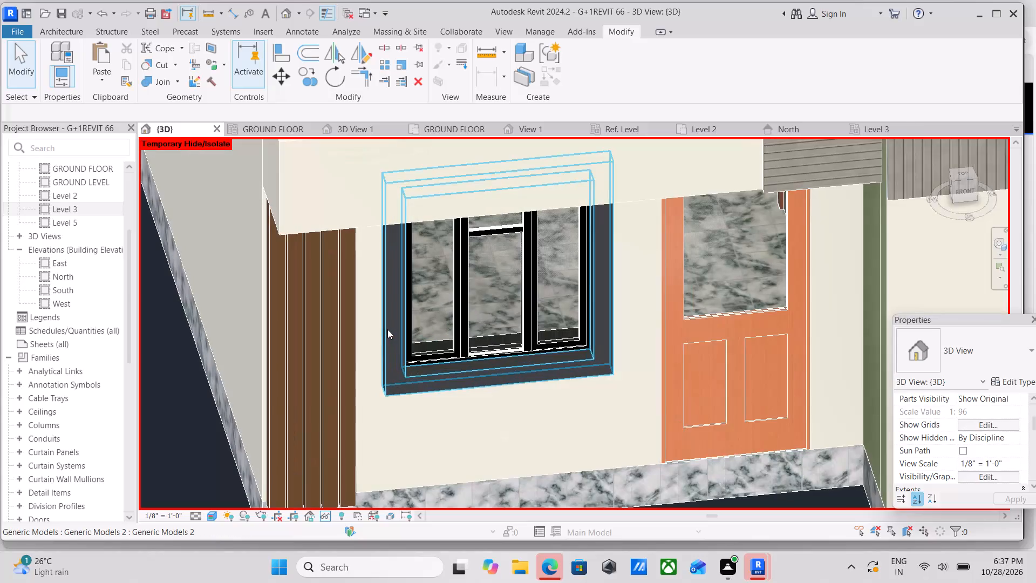
Examine the finished front facade from near and far, including the balcony cladding and windows, and continue round to the right side wall.
{"action": "scroll", "coordinate": [387, 329], "scroll_direction": "down", "scroll_amount": 10}
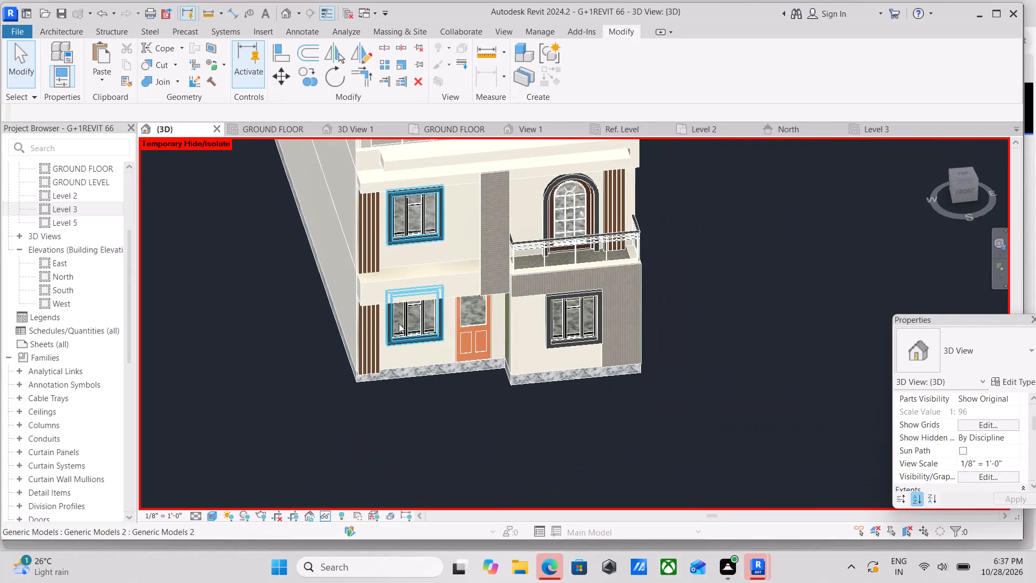
{"action": "scroll", "coordinate": [557, 281], "scroll_direction": "down", "scroll_amount": 2}
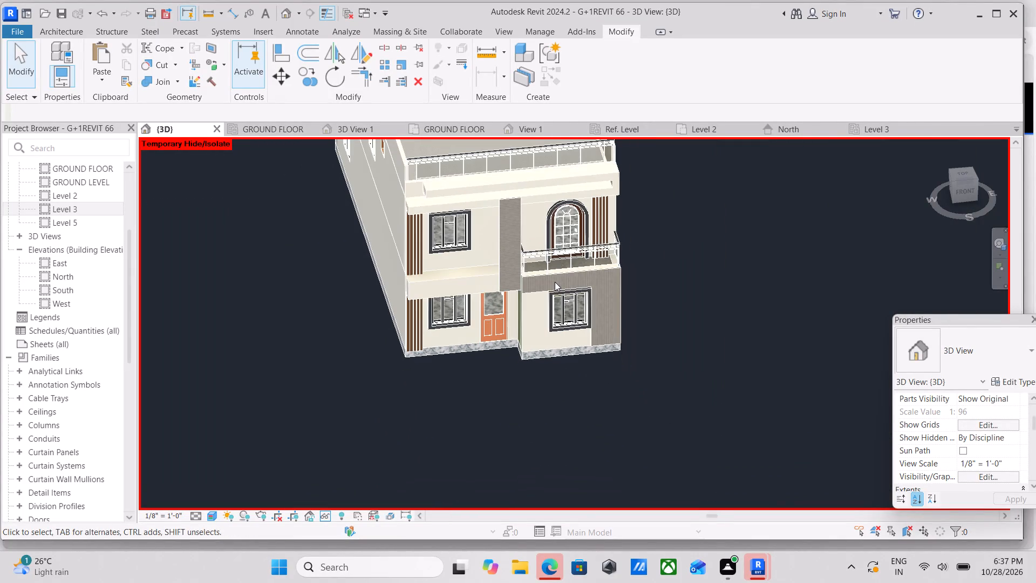
{"action": "scroll", "coordinate": [445, 272], "scroll_direction": "up", "scroll_amount": 4}
{"action": "scroll", "coordinate": [411, 244], "scroll_direction": "up", "scroll_amount": 3}
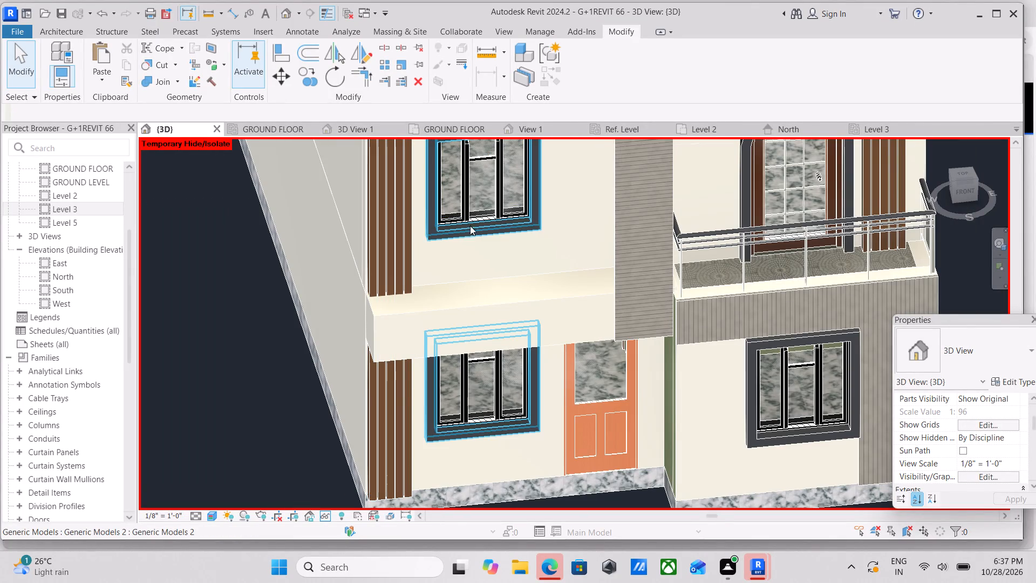
{"action": "scroll", "coordinate": [465, 261], "scroll_direction": "down", "scroll_amount": 1}
{"action": "middle_click_drag", "start_coordinate": [483, 308], "coordinate": [473, 254]}
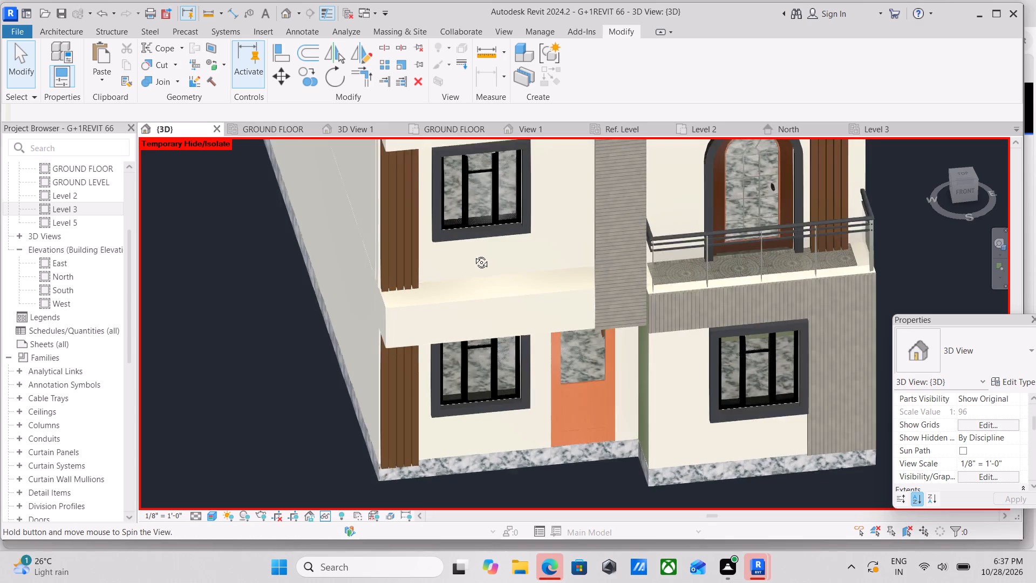
{"action": "middle_click_drag", "start_coordinate": [473, 254], "coordinate": [473, 220]}
{"action": "scroll", "coordinate": [474, 221], "scroll_direction": "down", "scroll_amount": 1}
{"action": "middle_click_drag", "start_coordinate": [476, 224], "coordinate": [582, 382]}
{"action": "middle_click_drag", "start_coordinate": [573, 314], "coordinate": [582, 320], "text": "shift"}
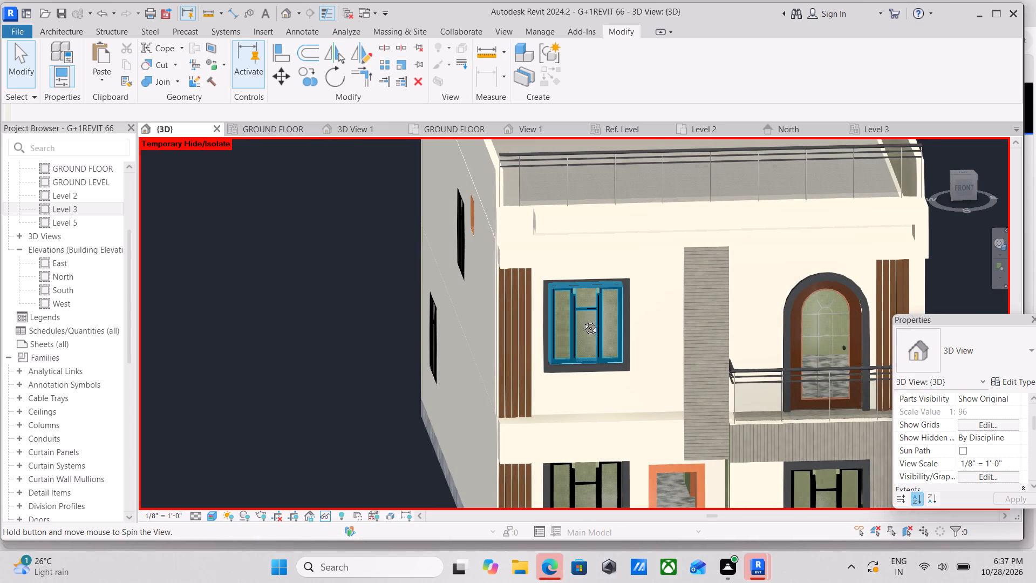
{"action": "middle_click_drag", "start_coordinate": [582, 320], "coordinate": [616, 348], "text": "shift"}
{"action": "middle_click_drag", "start_coordinate": [646, 327], "coordinate": [640, 318], "text": "shift"}
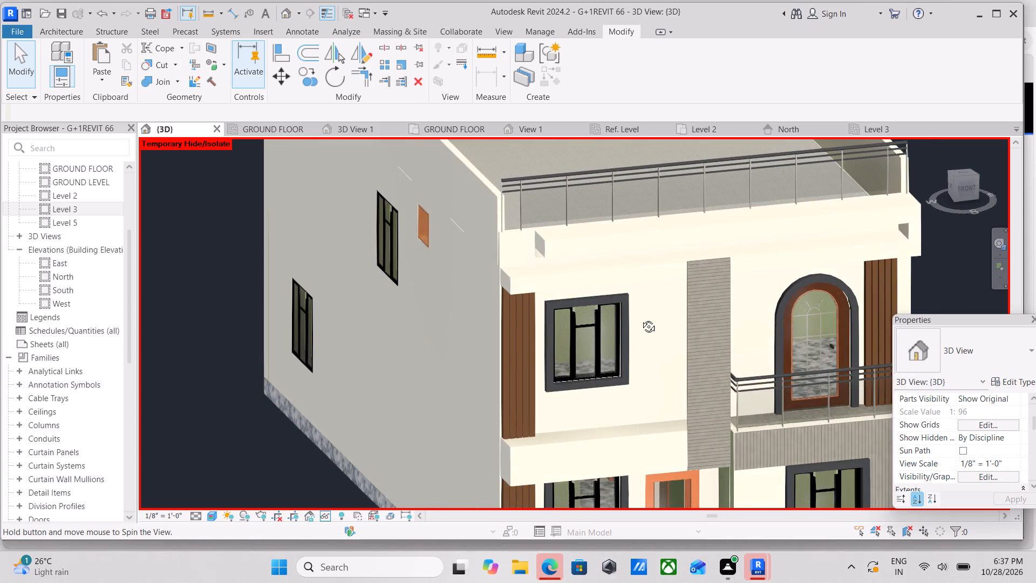
{"action": "middle_click_drag", "start_coordinate": [640, 318], "coordinate": [665, 332], "text": "shift"}
{"action": "middle_click_drag", "start_coordinate": [669, 327], "coordinate": [601, 256]}
{"action": "middle_click_drag", "start_coordinate": [595, 435], "coordinate": [583, 317]}
{"action": "middle_click_drag", "start_coordinate": [547, 399], "coordinate": [543, 331], "text": "ctrl"}
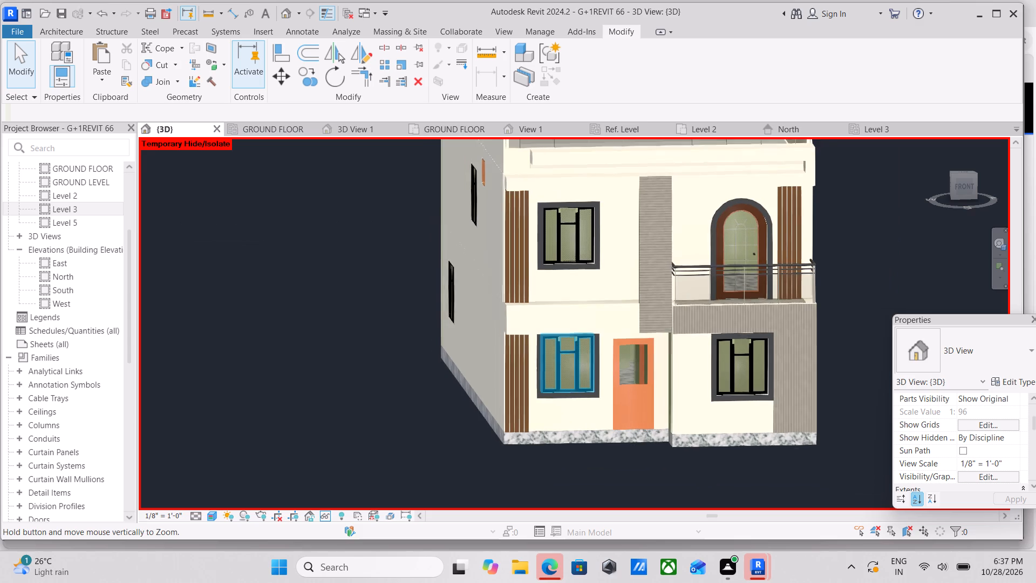
{"action": "middle_click_drag", "start_coordinate": [543, 331], "coordinate": [543, 330], "text": "ctrl"}
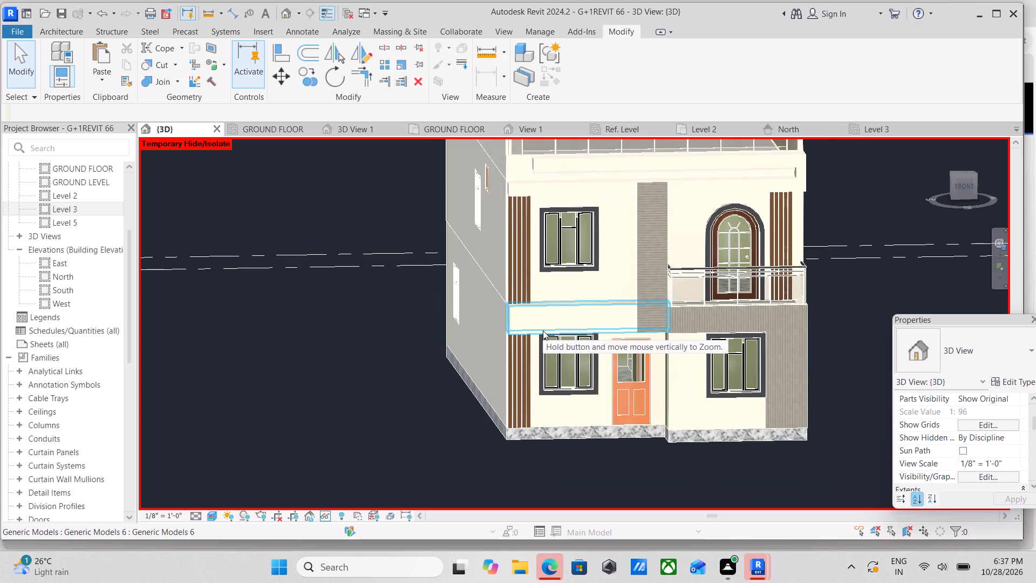
{"action": "scroll", "coordinate": [543, 330], "scroll_direction": "down", "scroll_amount": 1}
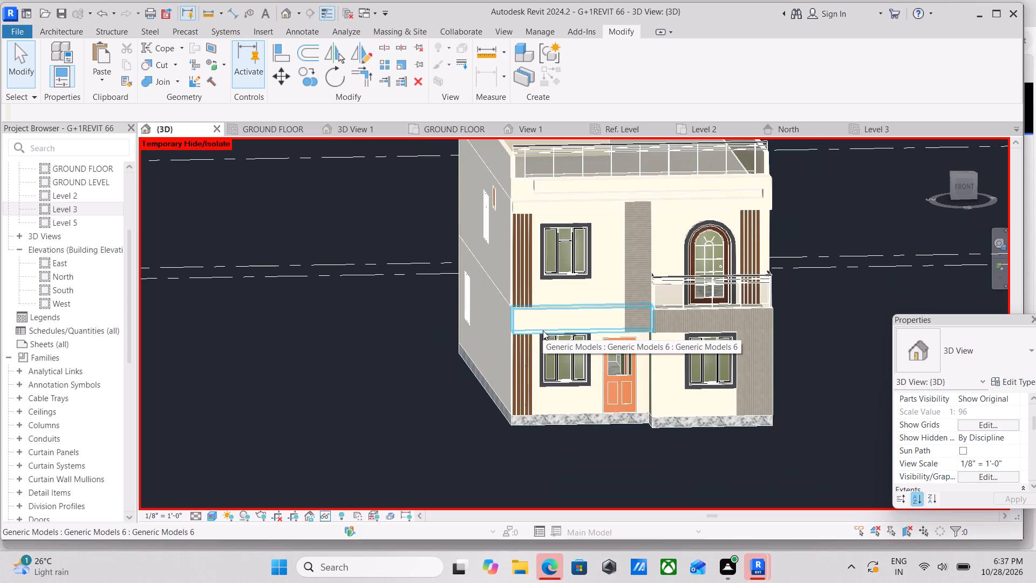
{"action": "scroll", "coordinate": [727, 319], "scroll_direction": "up", "scroll_amount": 6}
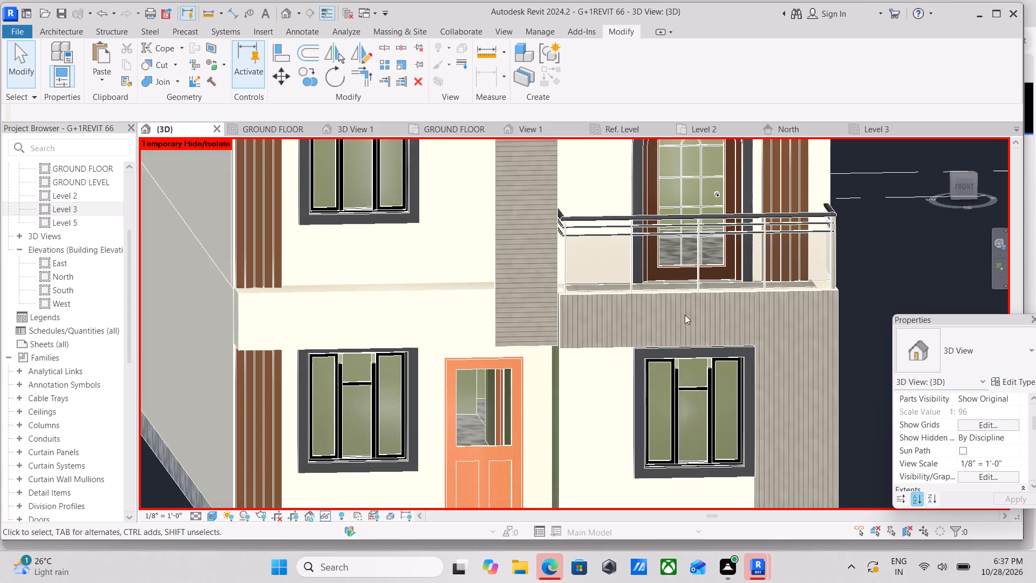
{"action": "scroll", "coordinate": [625, 298], "scroll_direction": "up", "scroll_amount": 3}
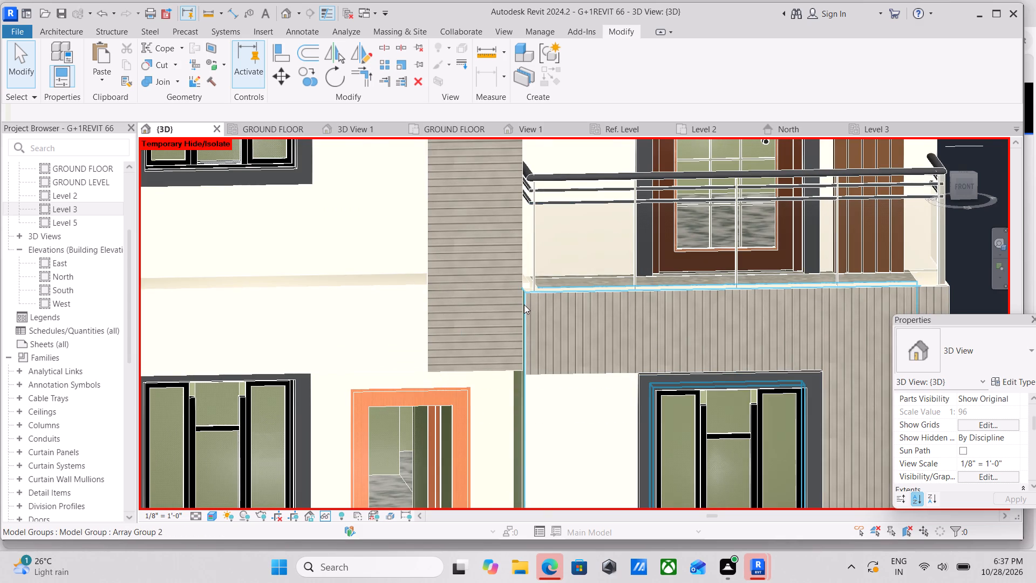
{"action": "scroll", "coordinate": [524, 304], "scroll_direction": "down", "scroll_amount": 3}
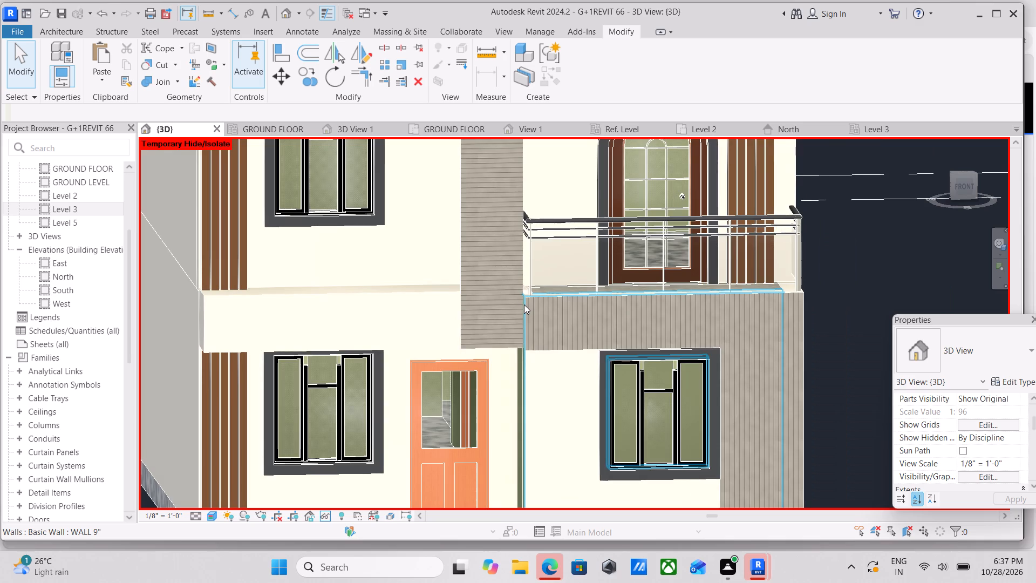
{"action": "scroll", "coordinate": [524, 304], "scroll_direction": "down", "scroll_amount": 1}
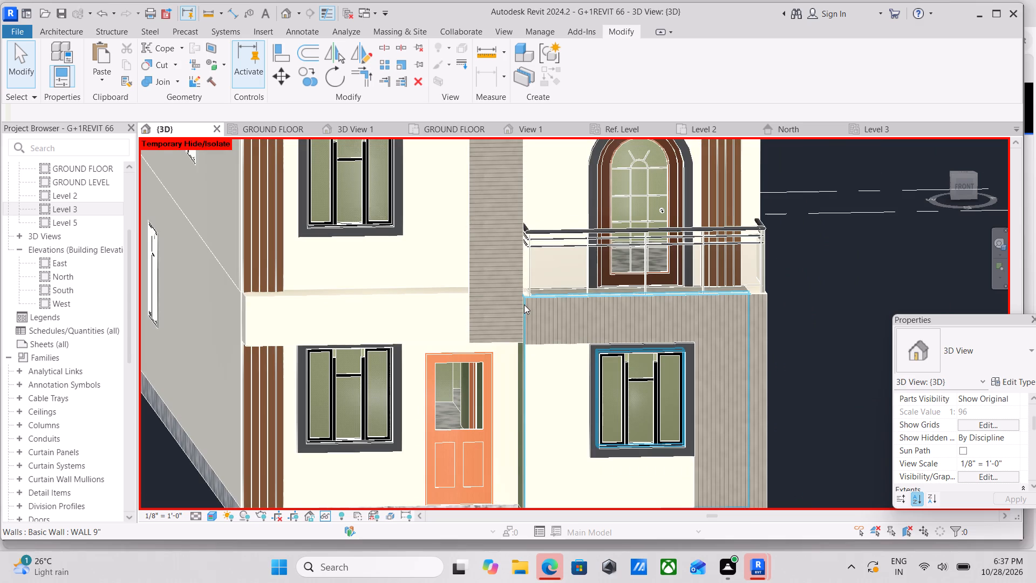
{"action": "scroll", "coordinate": [524, 304], "scroll_direction": "down", "scroll_amount": 2}
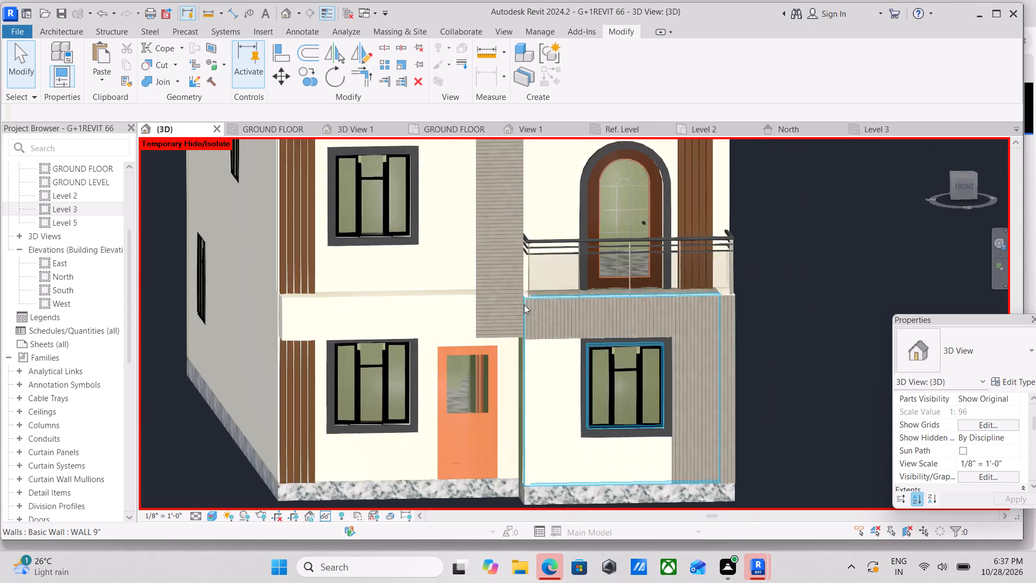
{"action": "scroll", "coordinate": [524, 304], "scroll_direction": "down", "scroll_amount": 1}
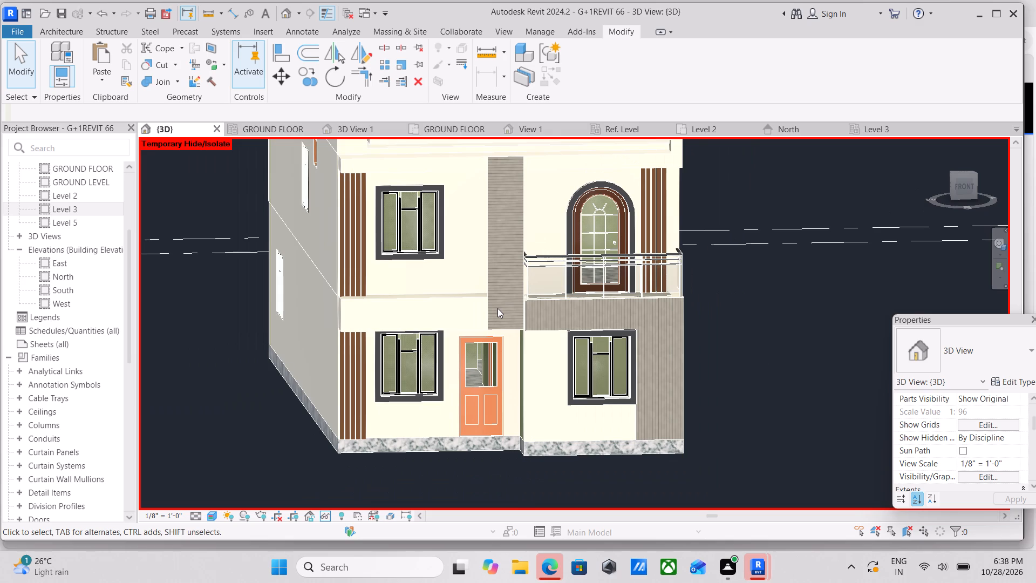
{"action": "middle_click_drag", "start_coordinate": [417, 397], "coordinate": [427, 394]}
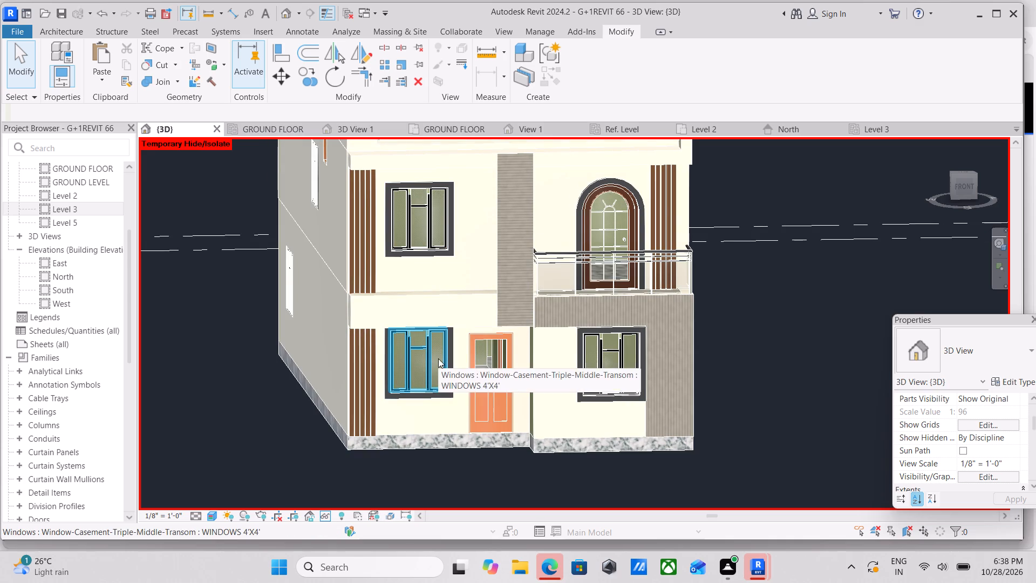
{"action": "scroll", "coordinate": [499, 338], "scroll_direction": "down", "scroll_amount": 1}
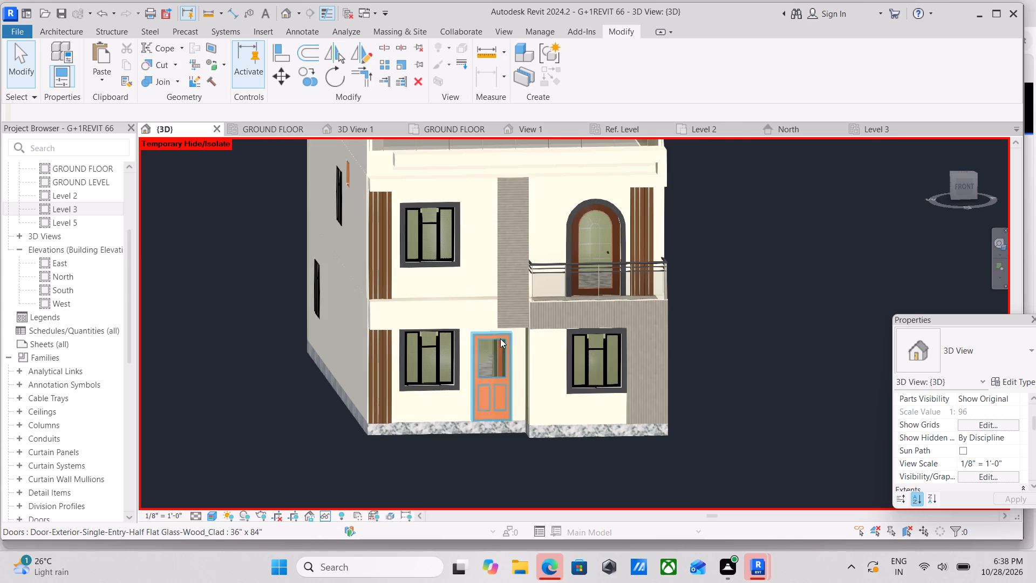
{"action": "middle_click_drag", "start_coordinate": [555, 306], "coordinate": [398, 348], "text": "shift"}
{"action": "middle_click_drag", "start_coordinate": [629, 347], "coordinate": [603, 348]}
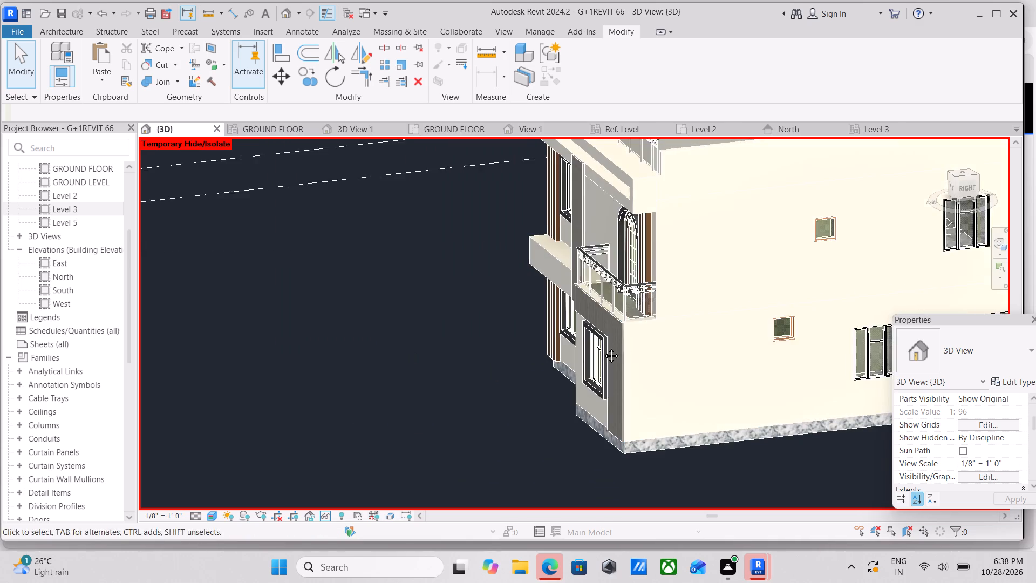
{"action": "middle_click_drag", "start_coordinate": [603, 348], "coordinate": [334, 348]}
{"action": "scroll", "coordinate": [630, 351], "scroll_direction": "up", "scroll_amount": 3}
{"action": "middle_click_drag", "start_coordinate": [630, 351], "coordinate": [564, 353]}
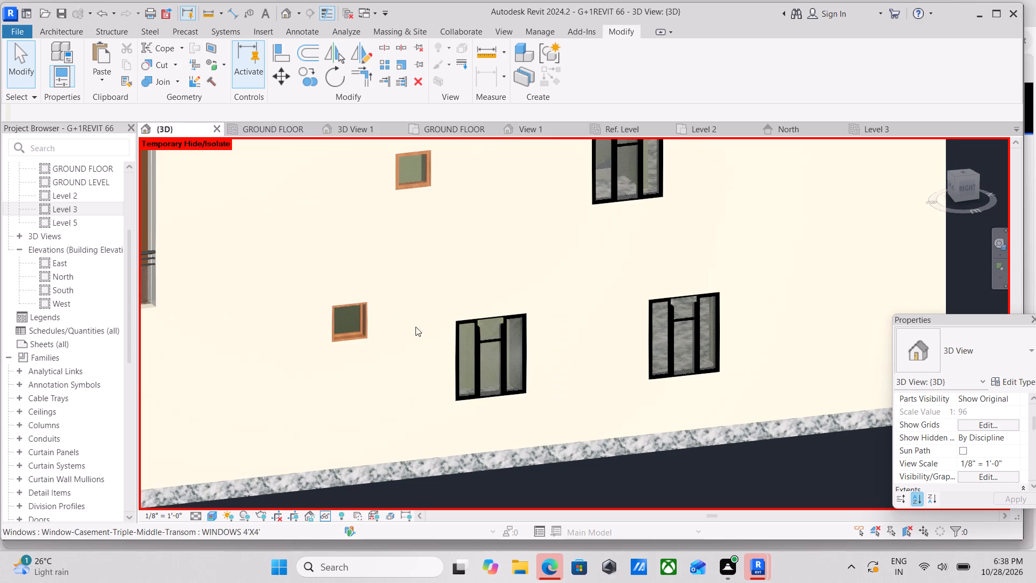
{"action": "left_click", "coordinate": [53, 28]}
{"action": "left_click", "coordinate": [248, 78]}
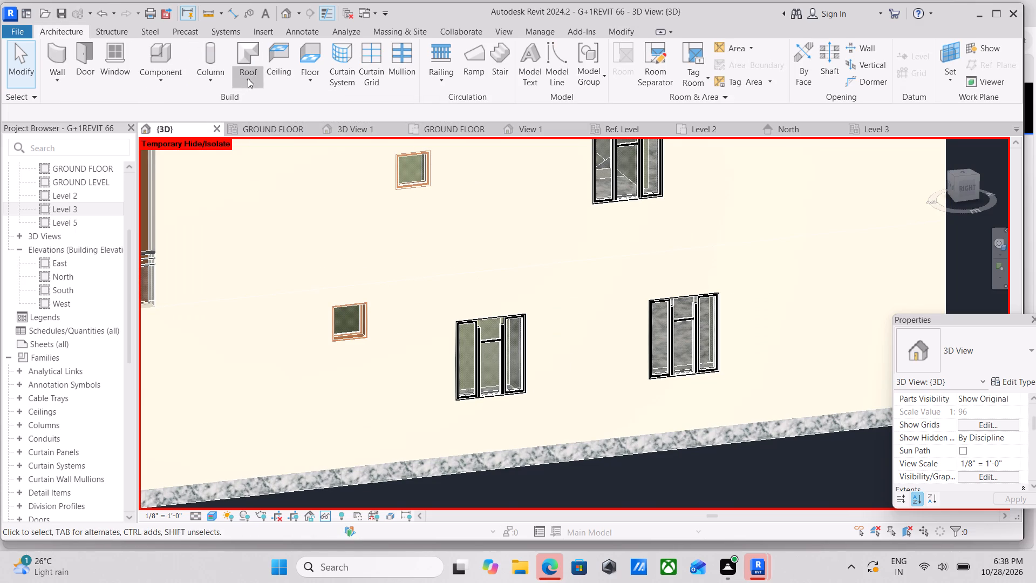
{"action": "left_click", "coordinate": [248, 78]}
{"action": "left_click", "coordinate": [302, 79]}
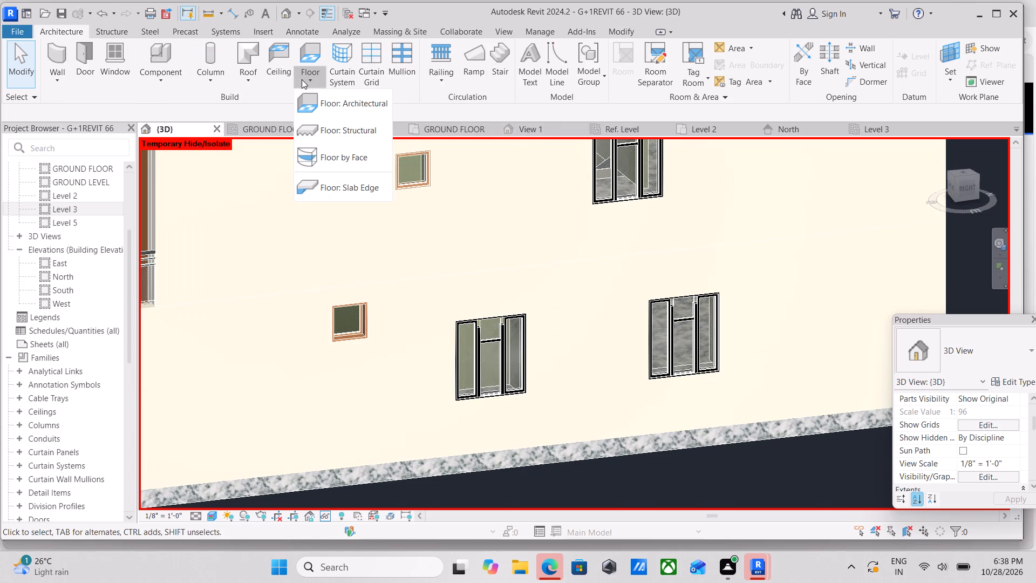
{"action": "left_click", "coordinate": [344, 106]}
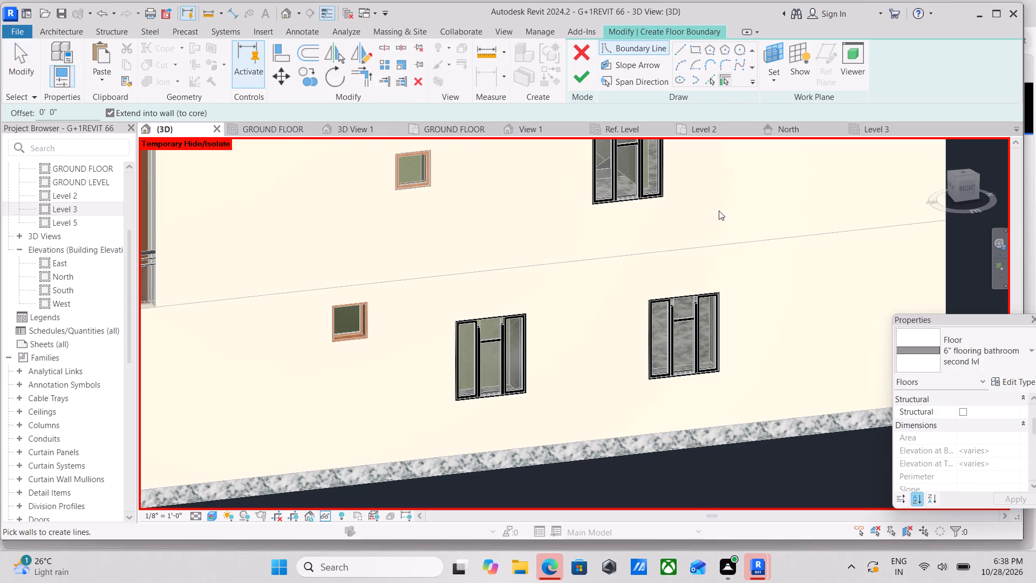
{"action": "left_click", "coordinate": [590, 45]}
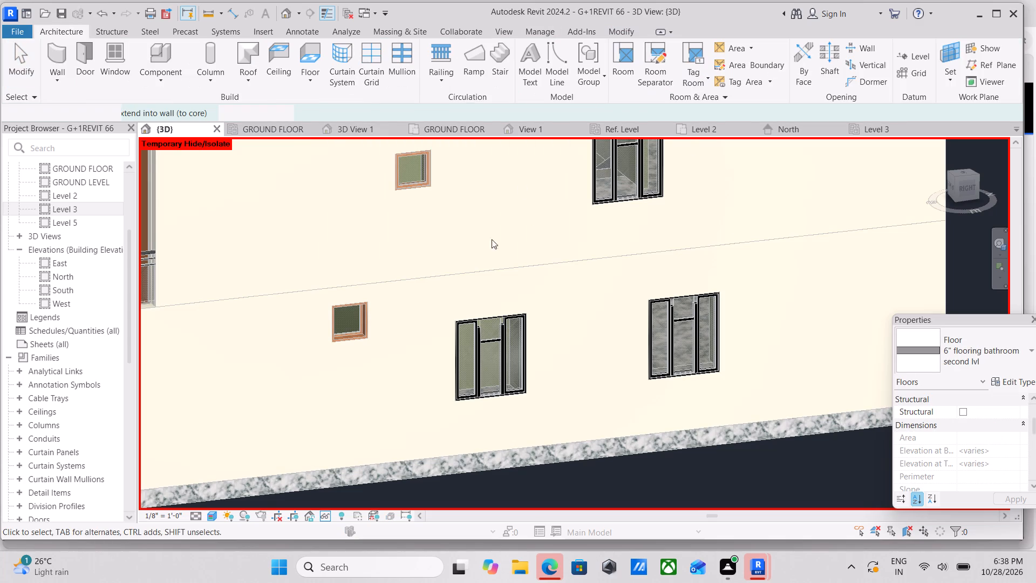
Examine the house's right side wall with its ground-floor and upper-floor windows, close up and as a whole.
{"action": "scroll", "coordinate": [481, 252], "scroll_direction": "down", "scroll_amount": 2}
{"action": "middle_click_drag", "start_coordinate": [481, 252], "coordinate": [498, 314]}
{"action": "middle_click_drag", "start_coordinate": [522, 277], "coordinate": [539, 289]}
{"action": "scroll", "coordinate": [639, 275], "scroll_direction": "up", "scroll_amount": 7}
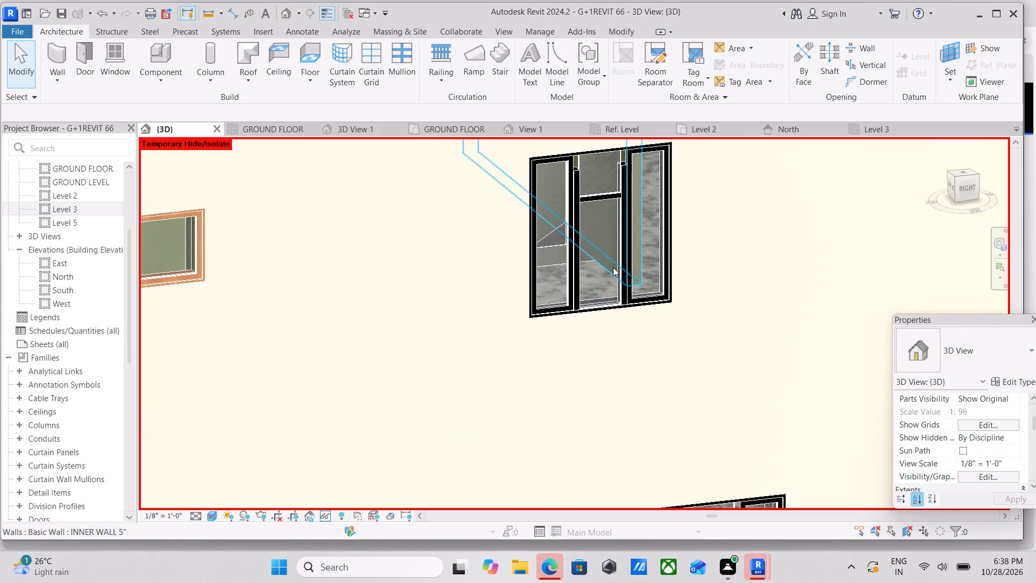
{"action": "scroll", "coordinate": [610, 267], "scroll_direction": "down", "scroll_amount": 4}
{"action": "scroll", "coordinate": [492, 307], "scroll_direction": "down", "scroll_amount": 2}
{"action": "middle_click_drag", "start_coordinate": [492, 307], "coordinate": [510, 294]}
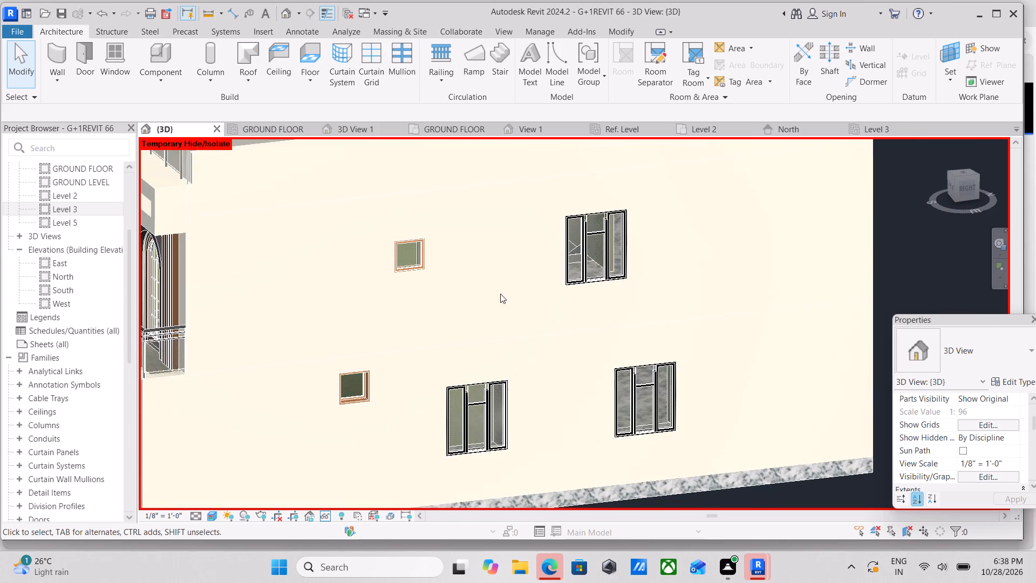
{"action": "scroll", "coordinate": [500, 294], "scroll_direction": "down", "scroll_amount": 2}
{"action": "middle_click_drag", "start_coordinate": [509, 294], "coordinate": [596, 309]}
{"action": "middle_click_drag", "start_coordinate": [556, 308], "coordinate": [561, 319]}
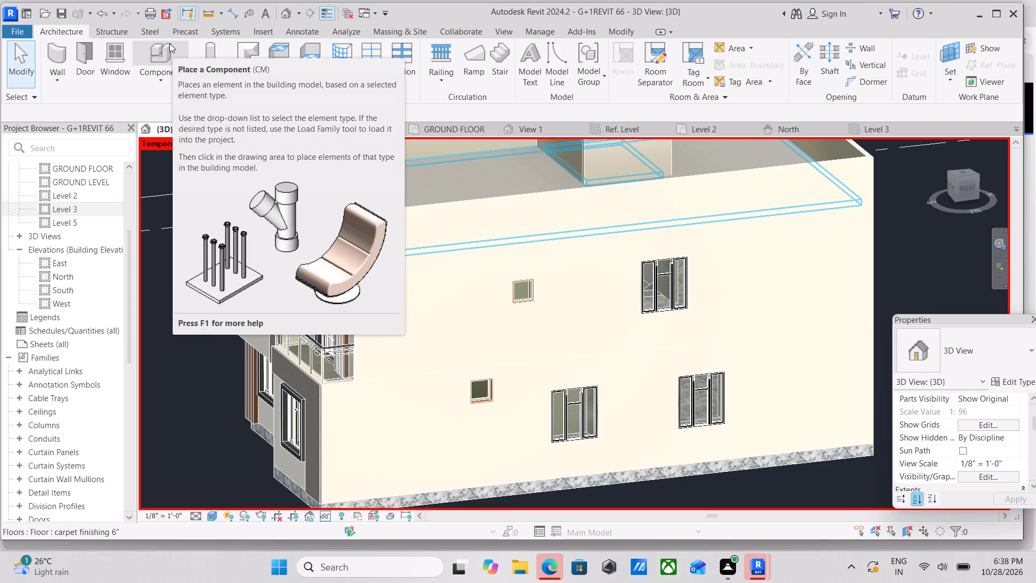
Create a new in-place component in the Generic Models category, keeping the suggested name.
{"action": "left_click", "coordinate": [167, 80]}
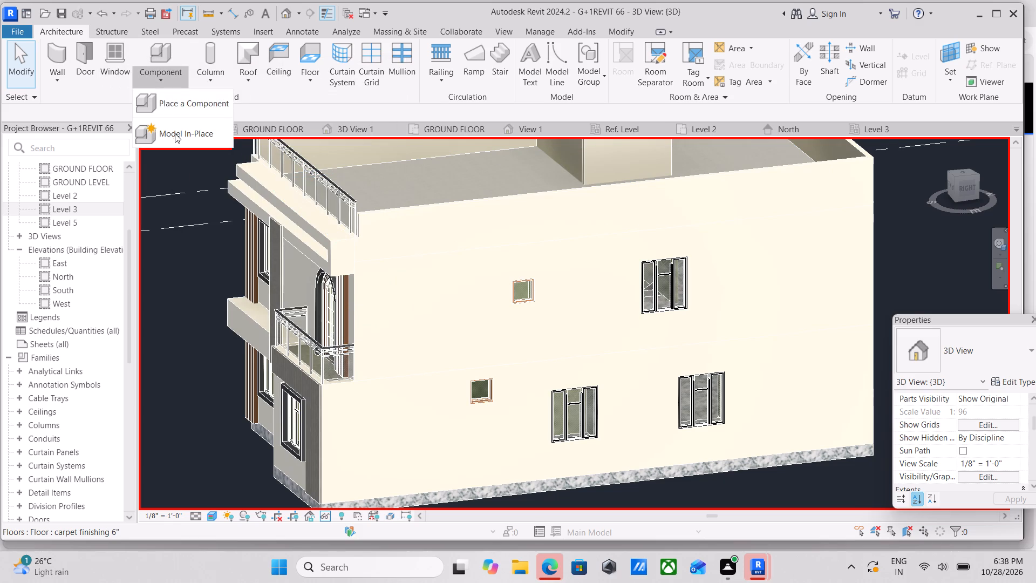
{"action": "left_click", "coordinate": [175, 133]}
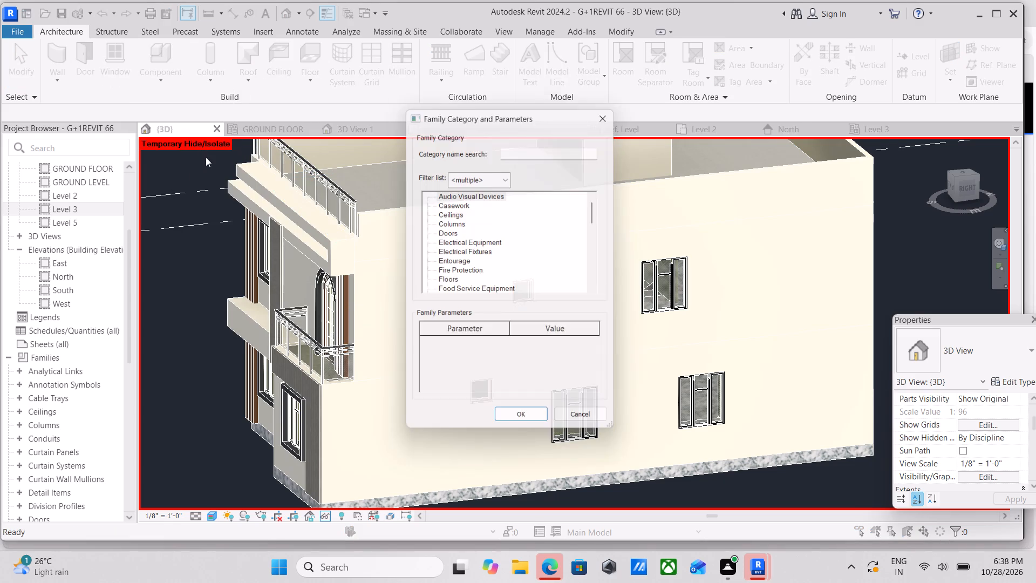
{"action": "scroll", "coordinate": [461, 265], "scroll_direction": "down", "scroll_amount": 1}
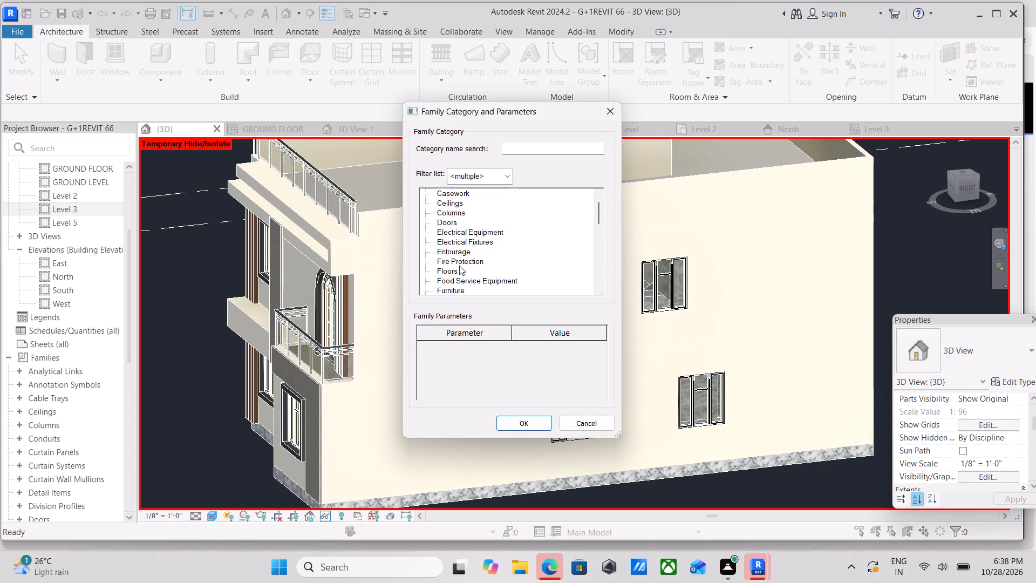
{"action": "scroll", "coordinate": [447, 265], "scroll_direction": "down", "scroll_amount": 3}
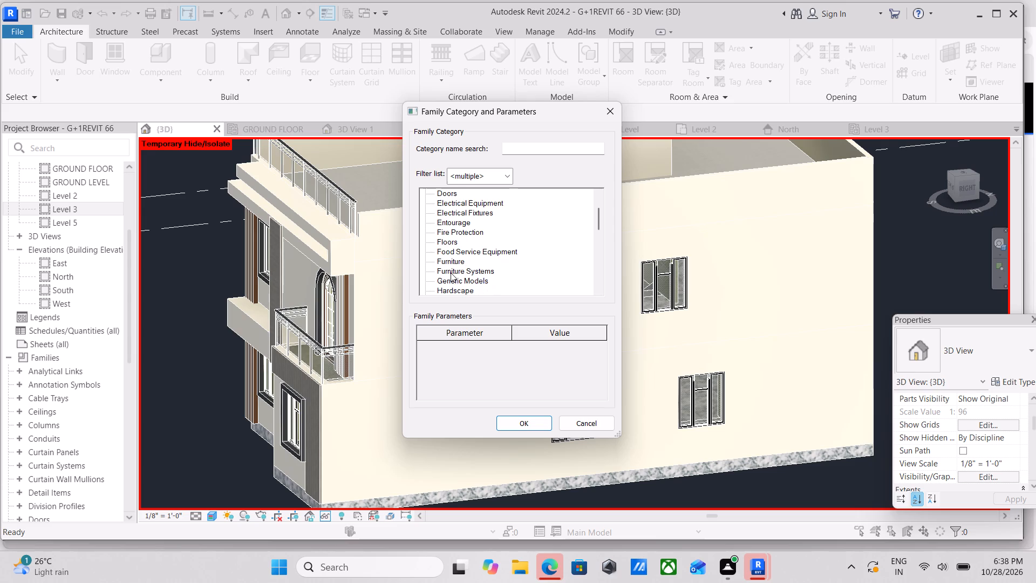
{"action": "left_click", "coordinate": [465, 282]}
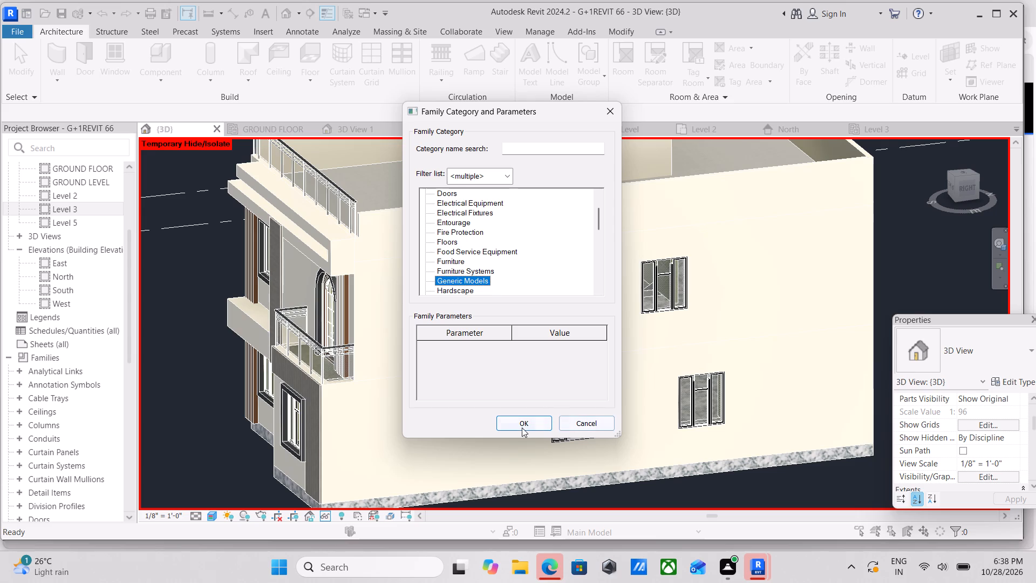
{"action": "left_click", "coordinate": [517, 428]}
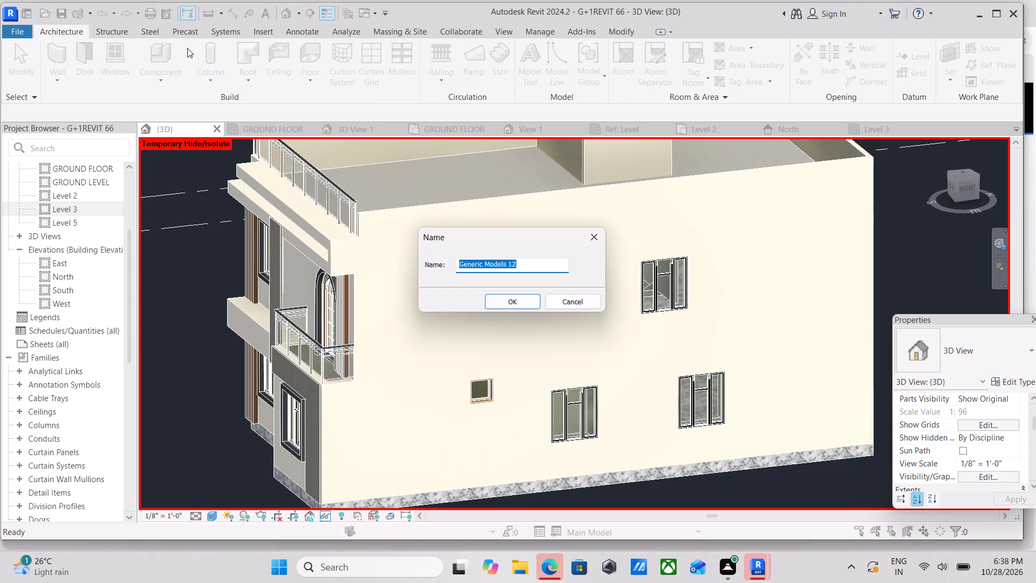
{"action": "left_click", "coordinate": [513, 301]}
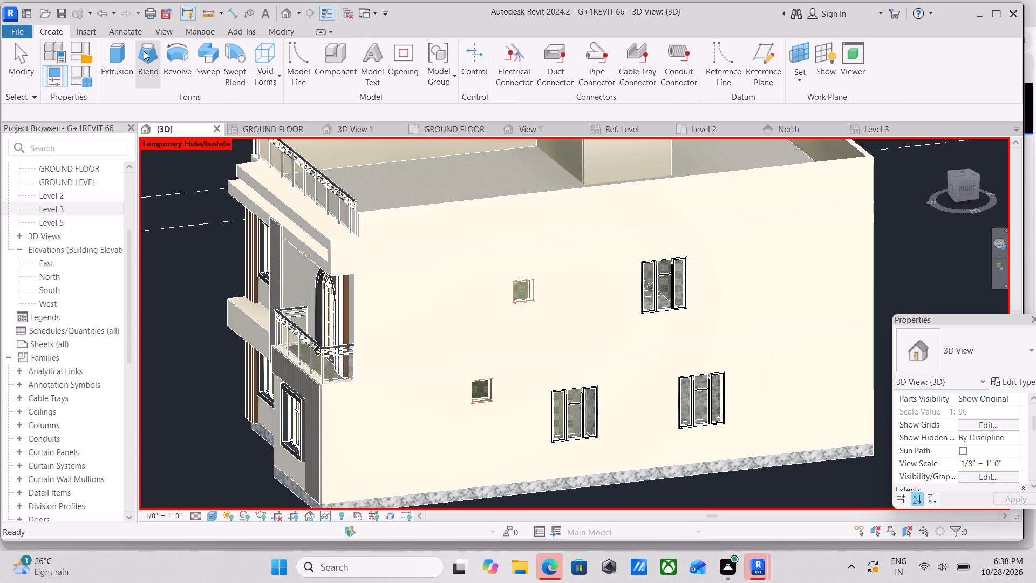
Start a solid extrusion and pick the house's right side wall face as its work plane.
{"action": "left_click", "coordinate": [124, 73]}
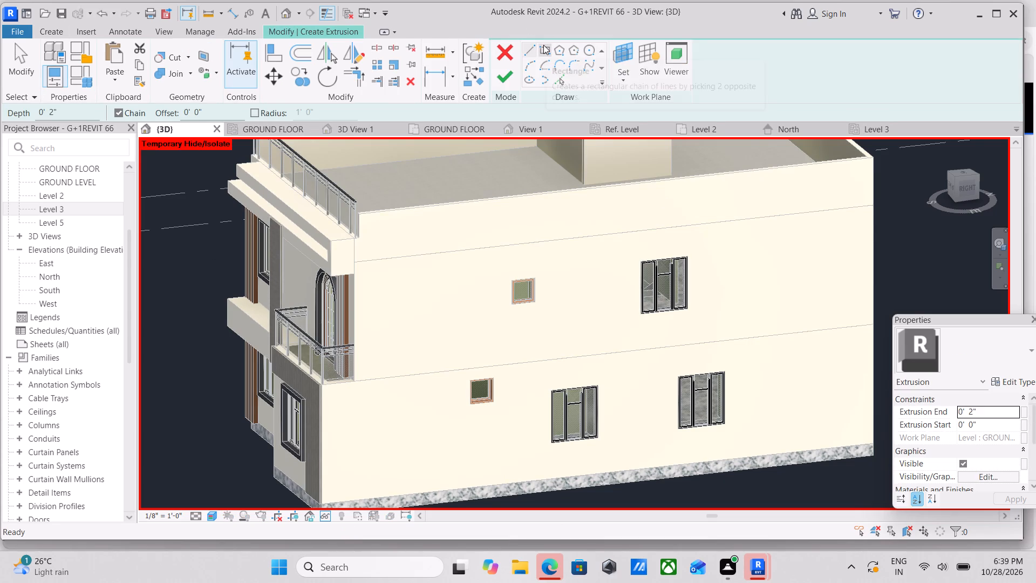
{"action": "scroll", "coordinate": [543, 45], "scroll_direction": "up", "scroll_amount": 3}
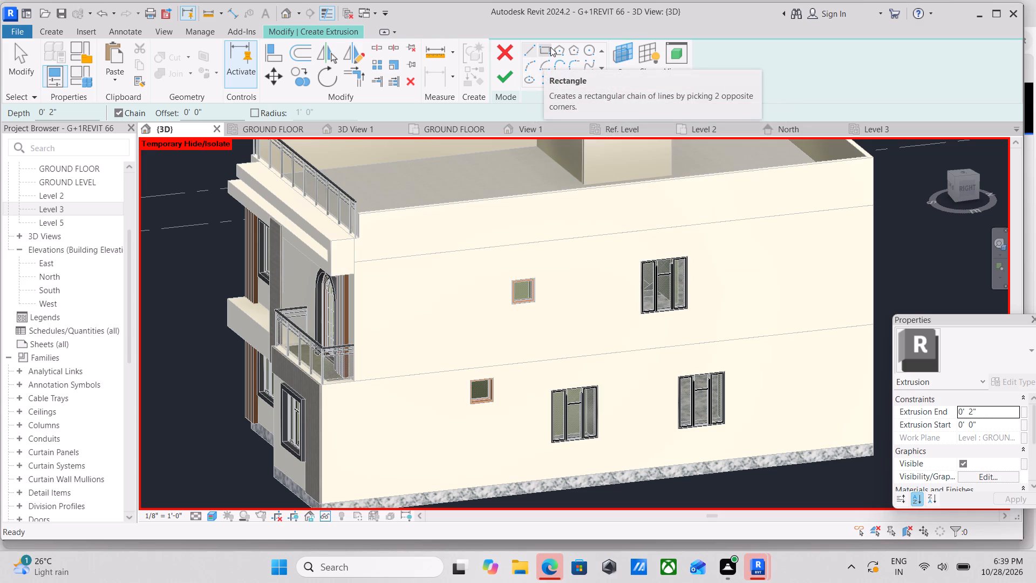
{"action": "left_click", "coordinate": [544, 46]}
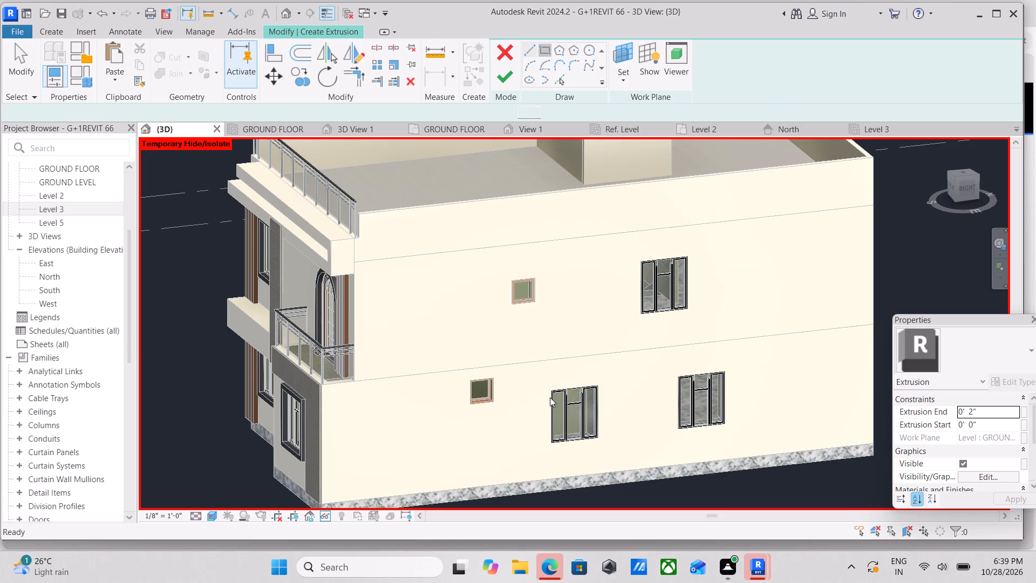
{"action": "scroll", "coordinate": [551, 397], "scroll_direction": "up", "scroll_amount": 5}
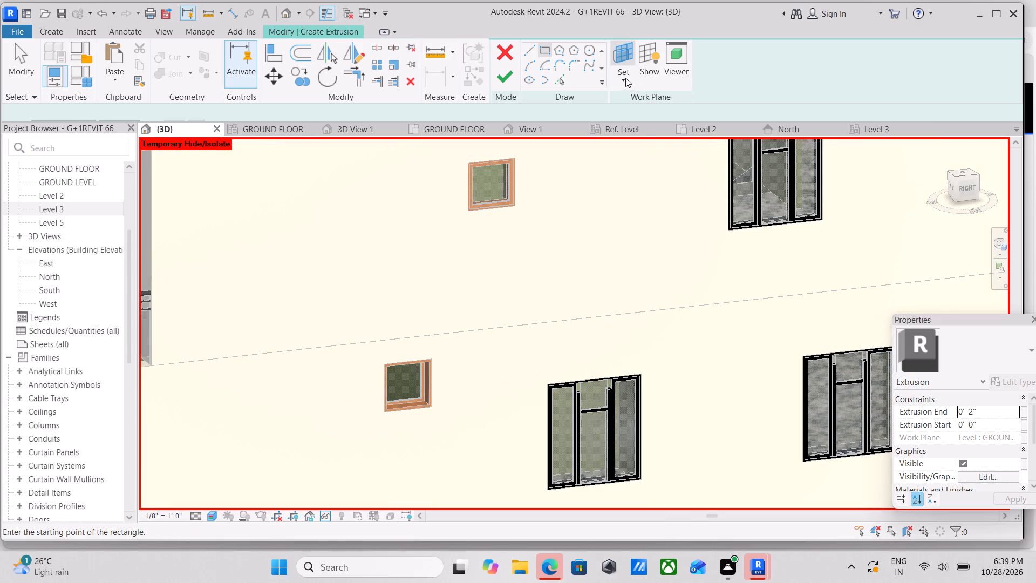
{"action": "left_click", "coordinate": [626, 79]}
{"action": "left_click", "coordinate": [624, 80]}
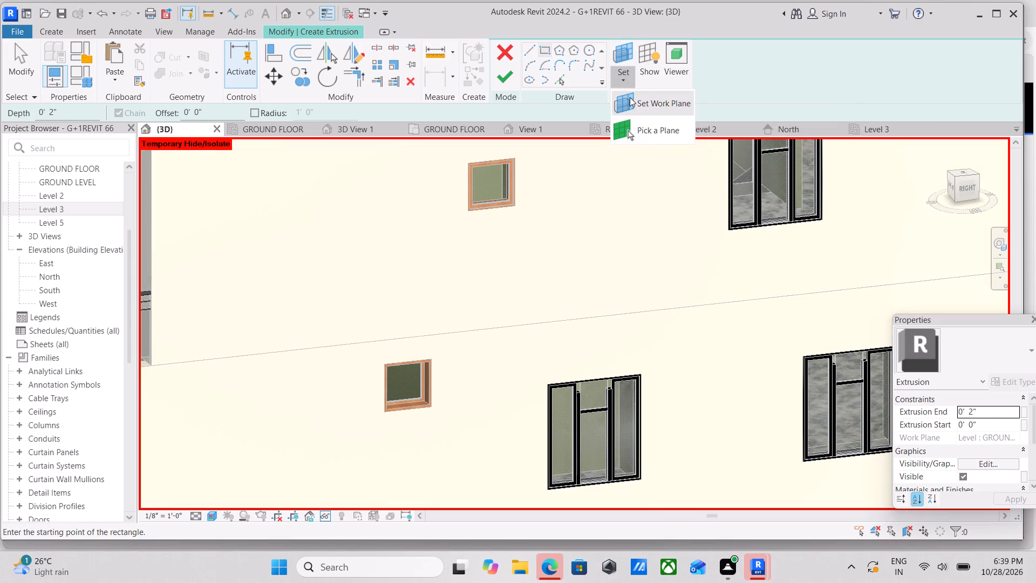
{"action": "left_click", "coordinate": [639, 131]}
{"action": "middle_click_drag", "start_coordinate": [455, 389], "coordinate": [574, 305]}
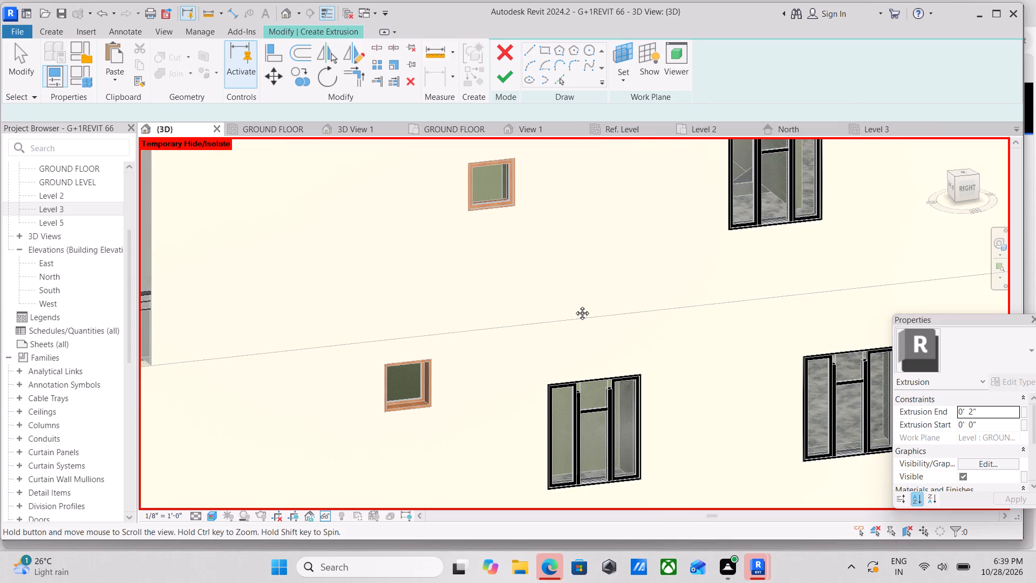
{"action": "middle_click_drag", "start_coordinate": [574, 305], "coordinate": [604, 280]}
{"action": "scroll", "coordinate": [526, 315], "scroll_direction": "down", "scroll_amount": 3}
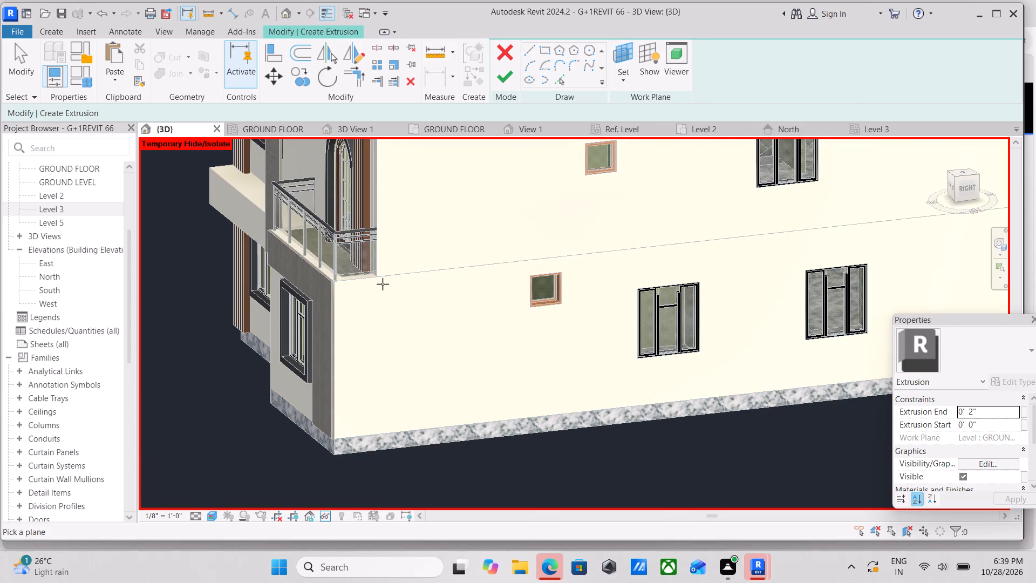
{"action": "left_click", "coordinate": [342, 285]}
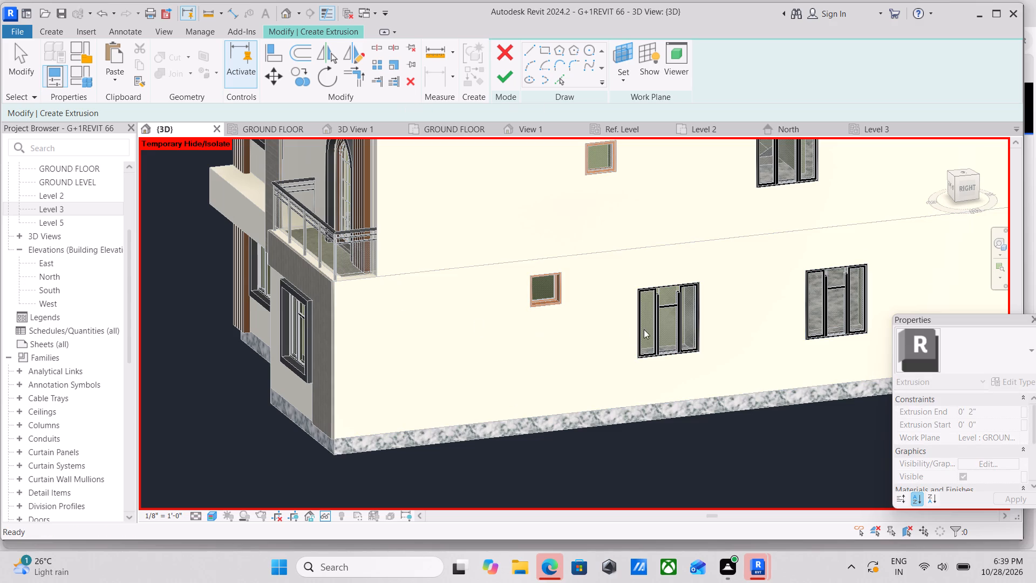
Sketch a 4'-0" by 4'-5" rectangle along the opening edges of the ground-floor triple-casement window nearer the front.
{"action": "middle_click_drag", "start_coordinate": [643, 329], "coordinate": [470, 347]}
{"action": "scroll", "coordinate": [625, 305], "scroll_direction": "up", "scroll_amount": 2}
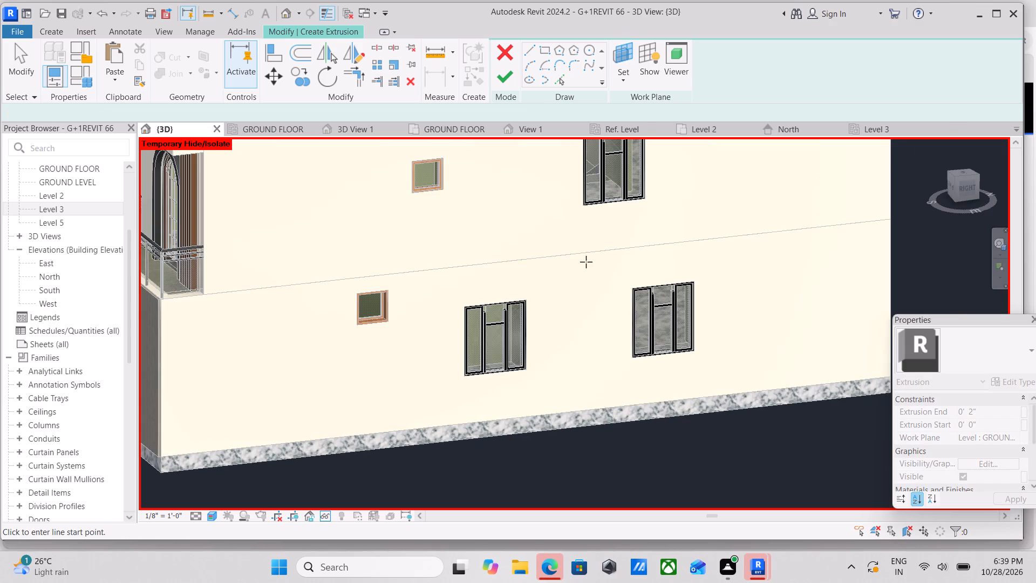
{"action": "left_click", "coordinate": [546, 51]}
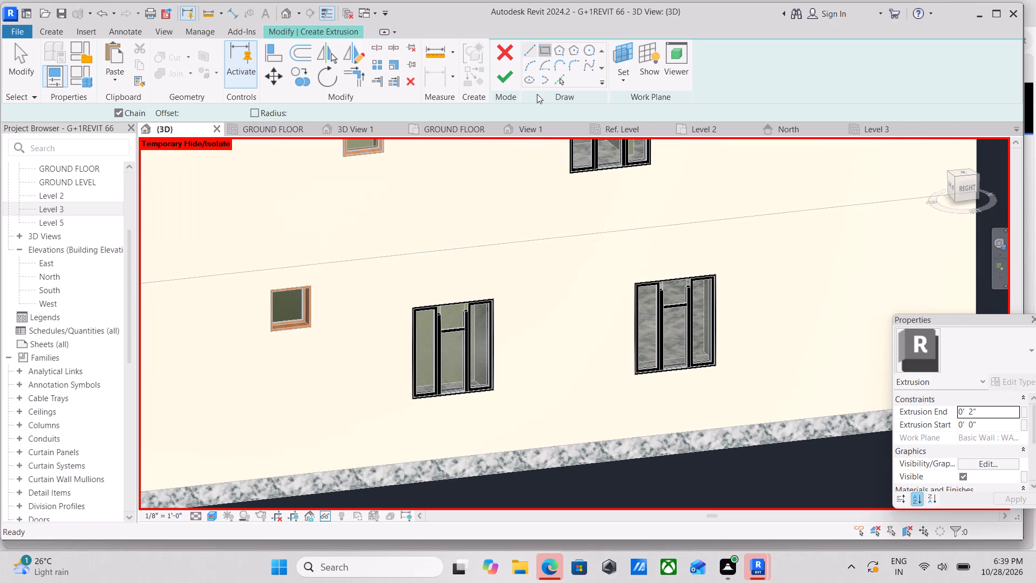
{"action": "scroll", "coordinate": [407, 316], "scroll_direction": "up", "scroll_amount": 6}
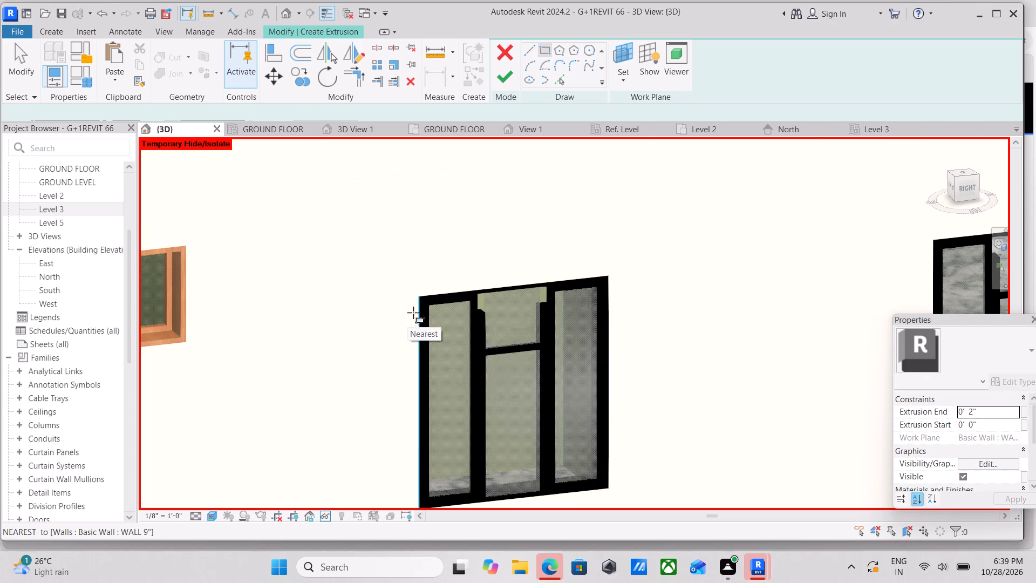
{"action": "left_click", "coordinate": [422, 294]}
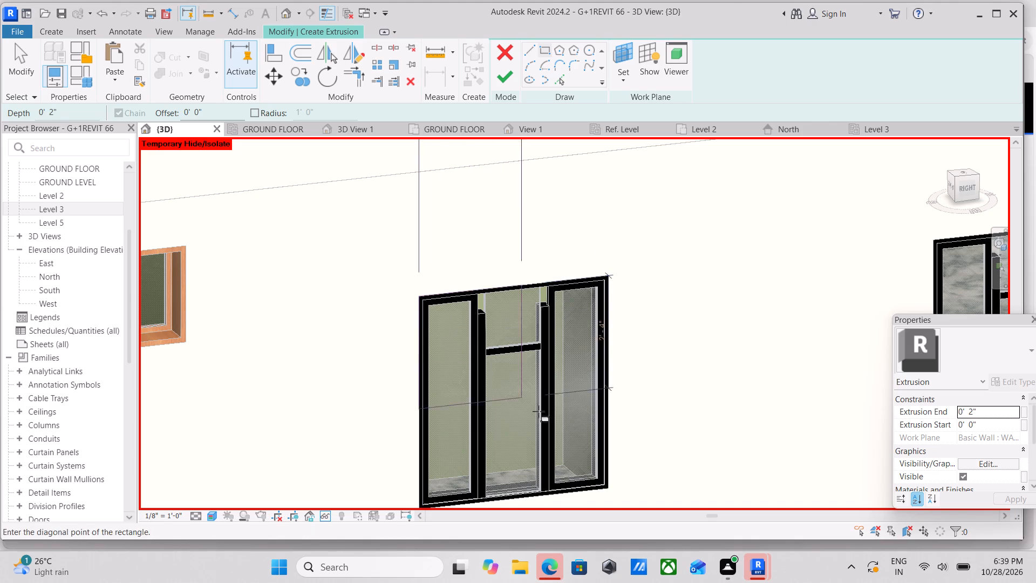
{"action": "middle_click_drag", "start_coordinate": [546, 417], "coordinate": [485, 299]}
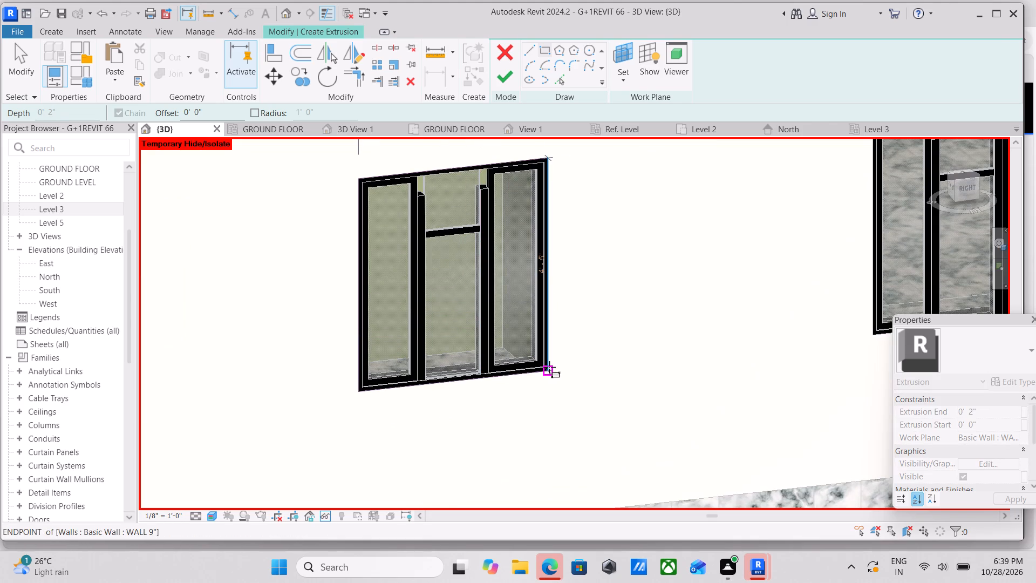
{"action": "left_click", "coordinate": [549, 367]}
{"action": "middle_click_drag", "start_coordinate": [326, 288], "coordinate": [383, 395]}
{"action": "scroll", "coordinate": [326, 288], "scroll_direction": "down", "scroll_amount": 1}
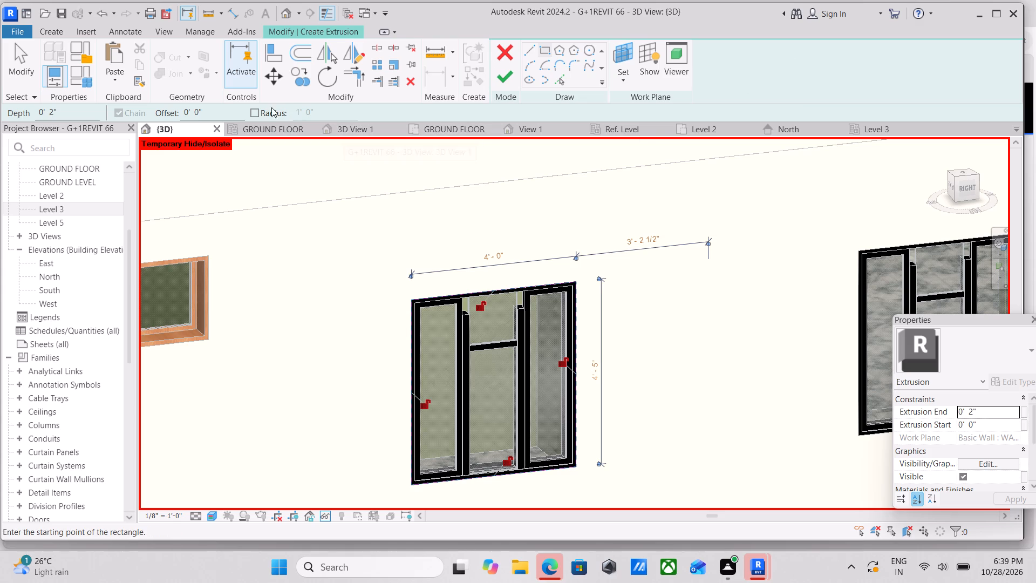
Set the sketch offset to 5" and draw an outer rectangle around the same ground-floor window.
{"action": "left_click", "coordinate": [51, 28]}
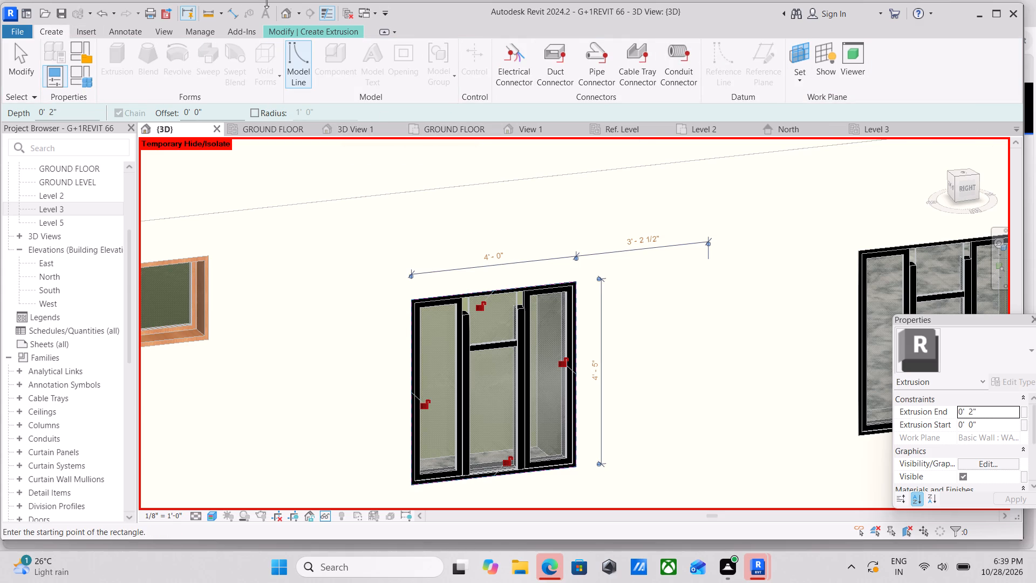
{"action": "left_click", "coordinate": [287, 26]}
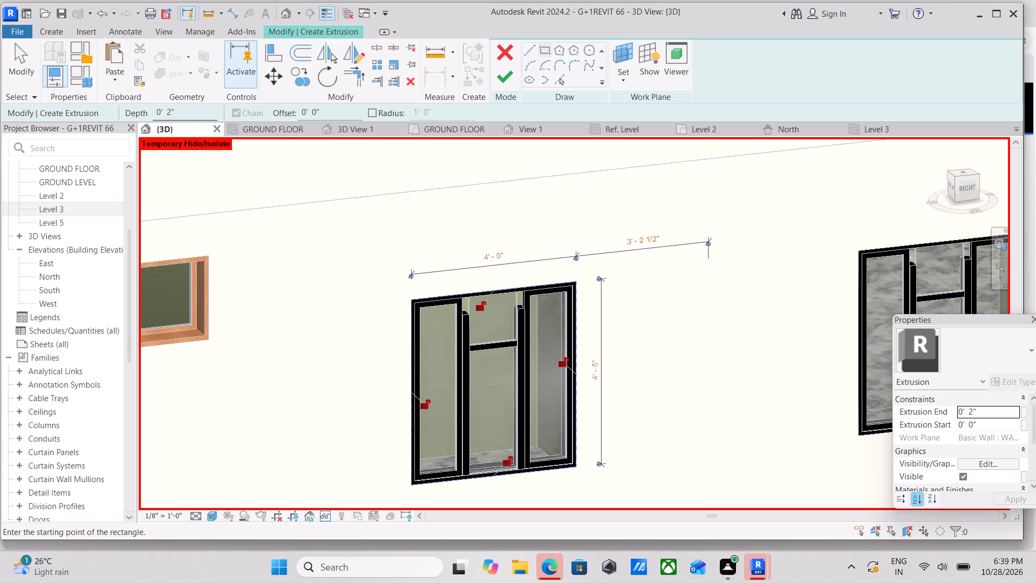
{"action": "left_click_drag", "start_coordinate": [324, 111], "coordinate": [261, 115]}
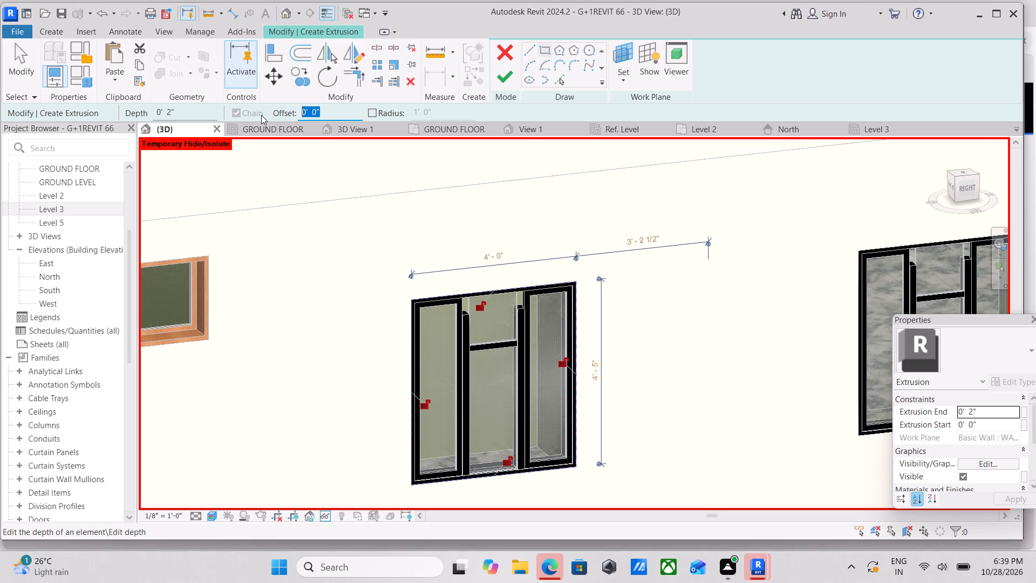
{"action": "key", "text": "5"}
{"action": "key", "text": "shift+quotedbl"}
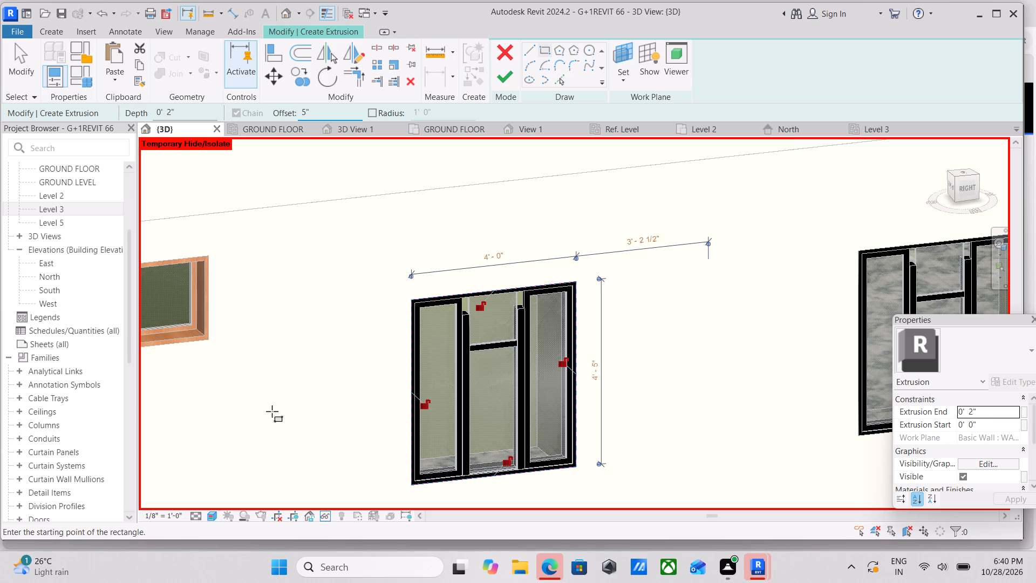
{"action": "left_click", "coordinate": [409, 296]}
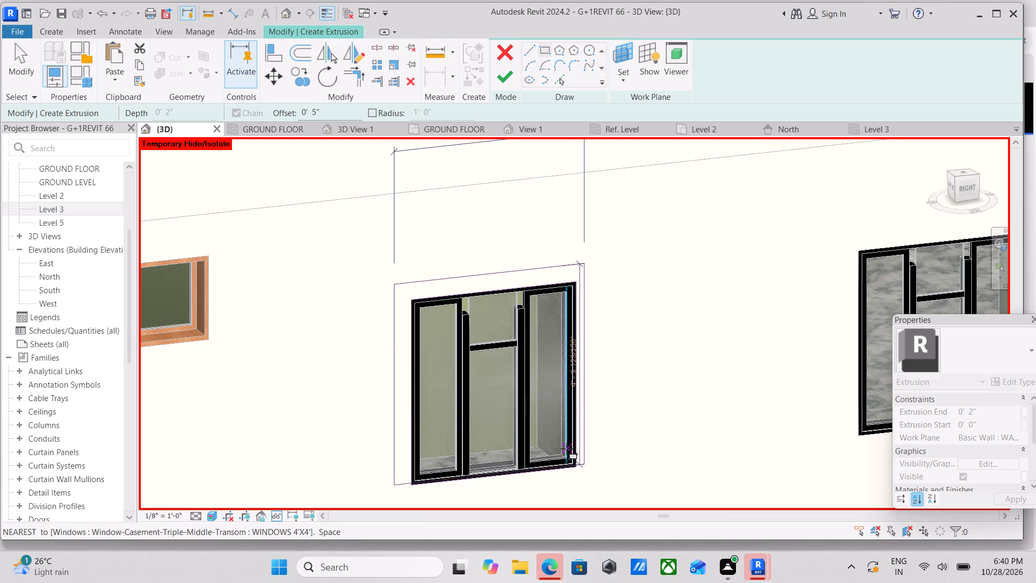
{"action": "left_click", "coordinate": [578, 470]}
{"action": "scroll", "coordinate": [578, 470], "scroll_direction": "up", "scroll_amount": 3}
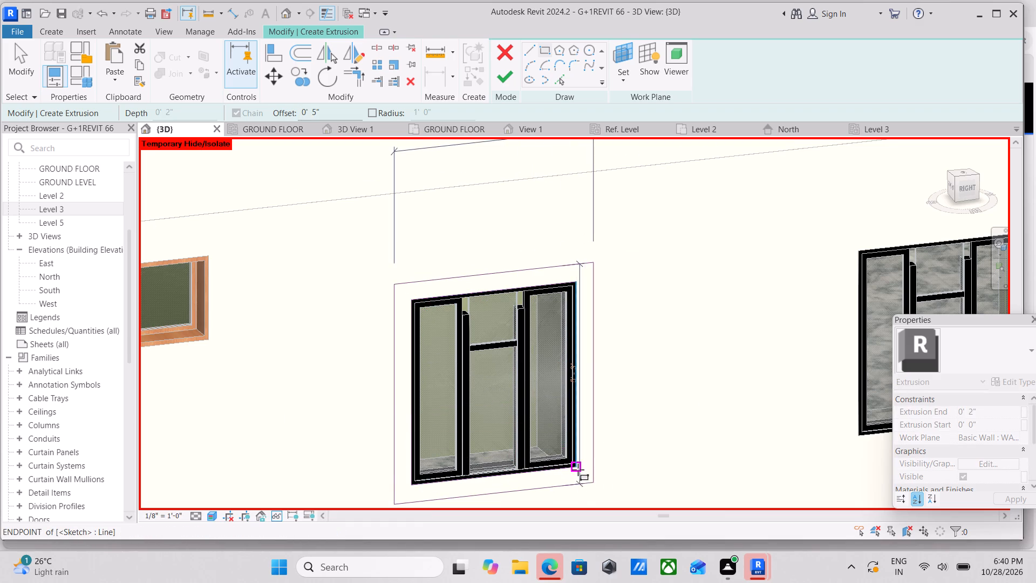
{"action": "scroll", "coordinate": [587, 466], "scroll_direction": "up", "scroll_amount": 3}
{"action": "scroll", "coordinate": [286, 418], "scroll_direction": "down", "scroll_amount": 3}
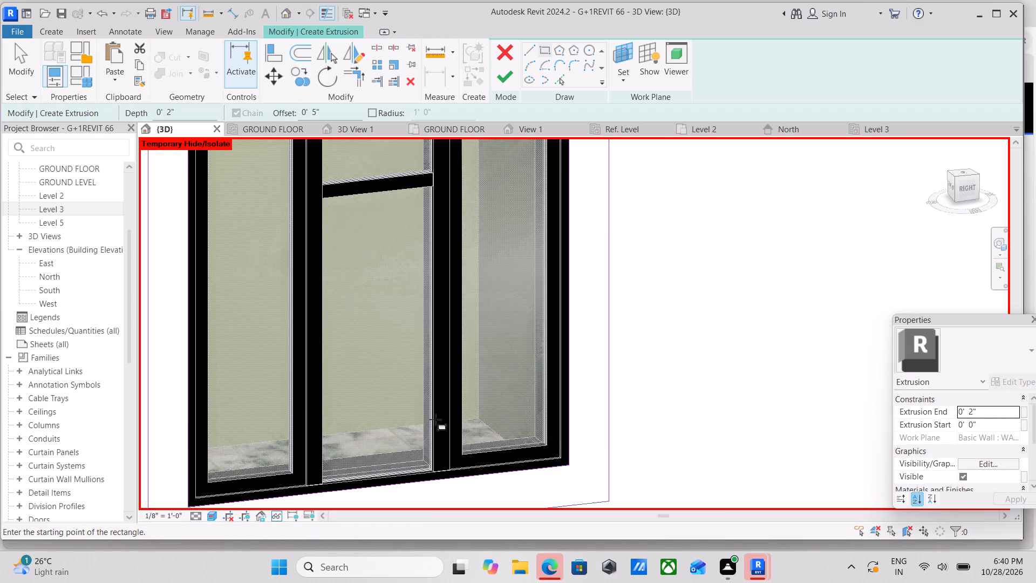
{"action": "scroll", "coordinate": [470, 404], "scroll_direction": "down", "scroll_amount": 4}
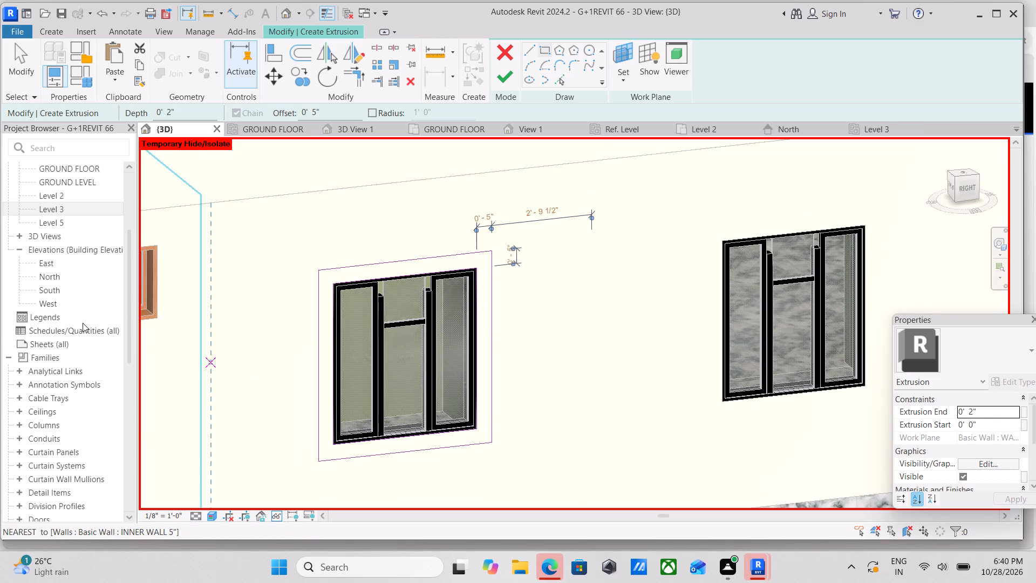
Sketch an outer rectangle offset 5" around the other ground-floor triple-casement window, 4'-10" wide.
{"action": "middle_click_drag", "start_coordinate": [599, 281], "coordinate": [374, 308]}
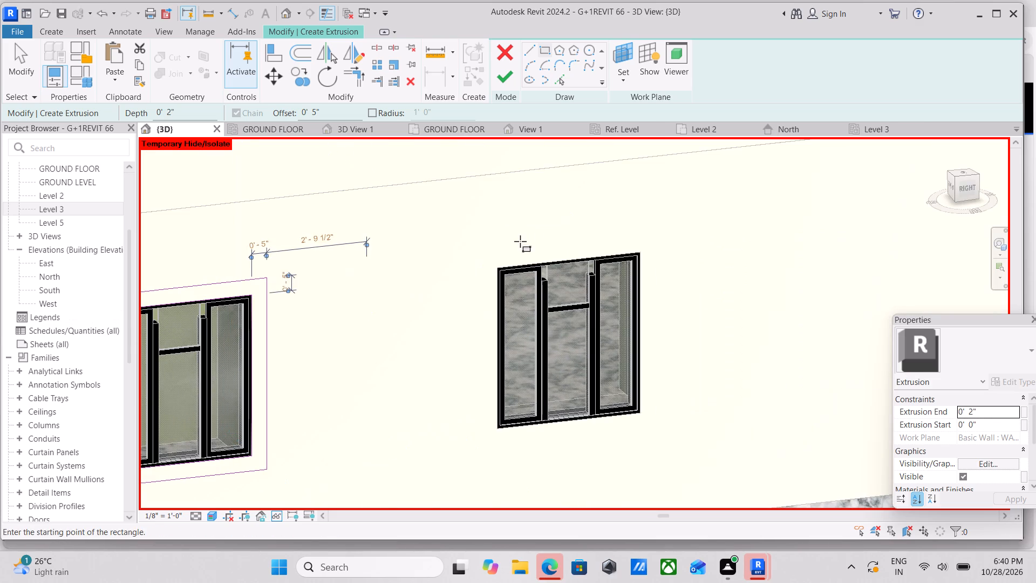
{"action": "left_click", "coordinate": [500, 267]}
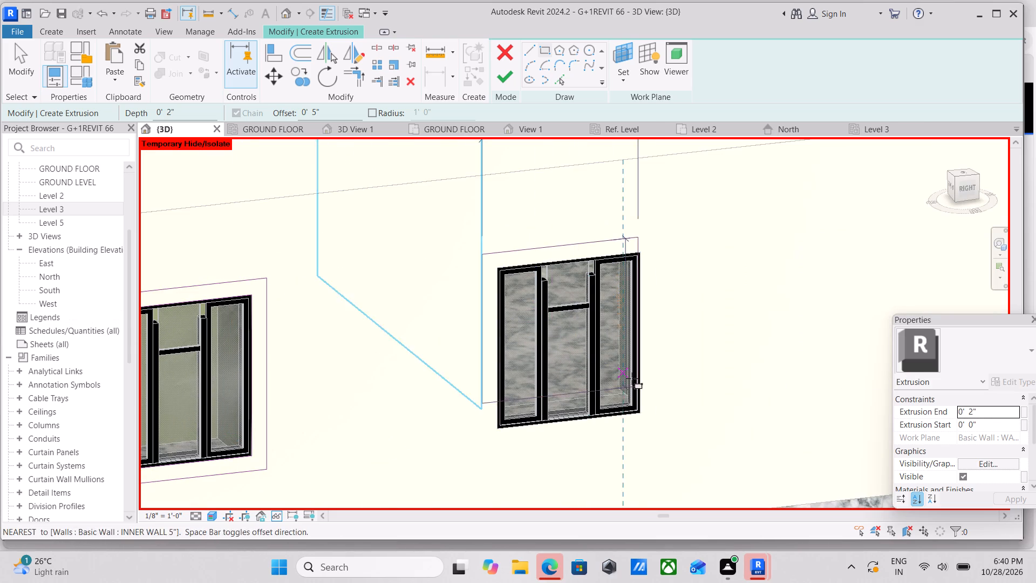
{"action": "left_click", "coordinate": [642, 410]}
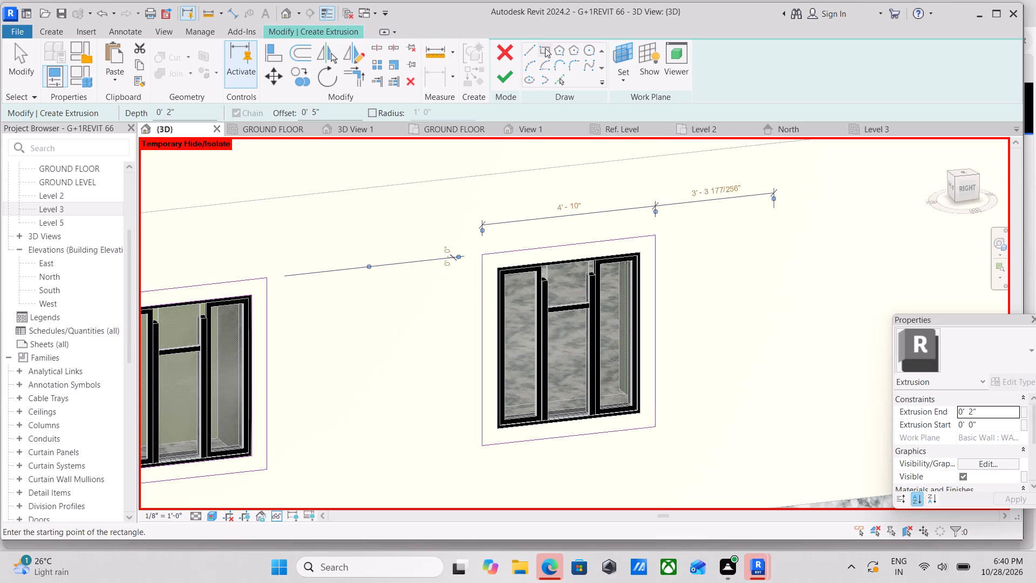
Reset the sketch offset to 0 and draw the inner rectangle along the second window's opening edges, 4'-5" high.
{"action": "left_click_drag", "start_coordinate": [329, 115], "coordinate": [277, 114]}
{"action": "key", "text": "0"}
{"action": "key", "text": "Return"}
{"action": "scroll", "coordinate": [512, 269], "scroll_direction": "up", "scroll_amount": 9}
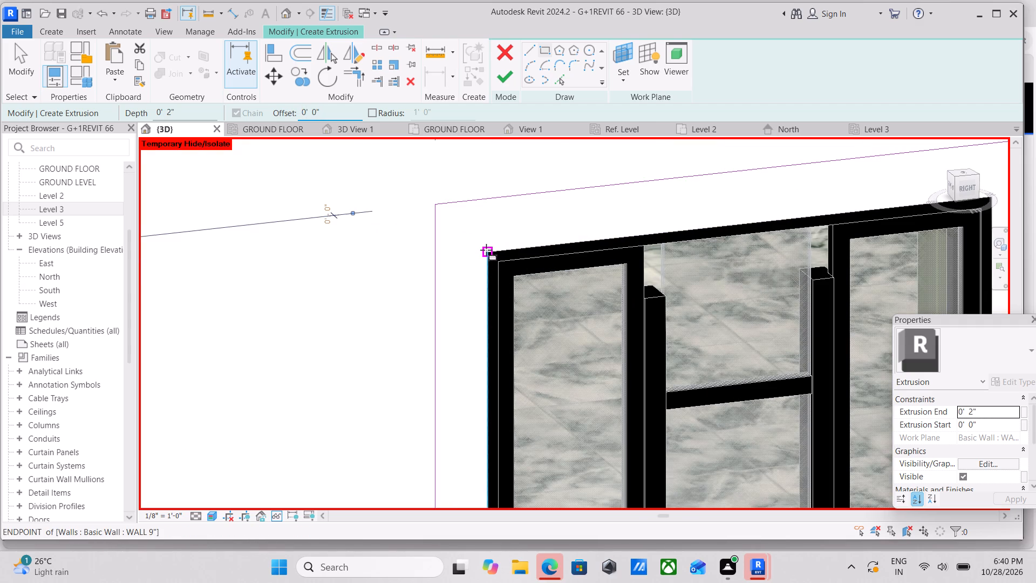
{"action": "left_click", "coordinate": [489, 255]}
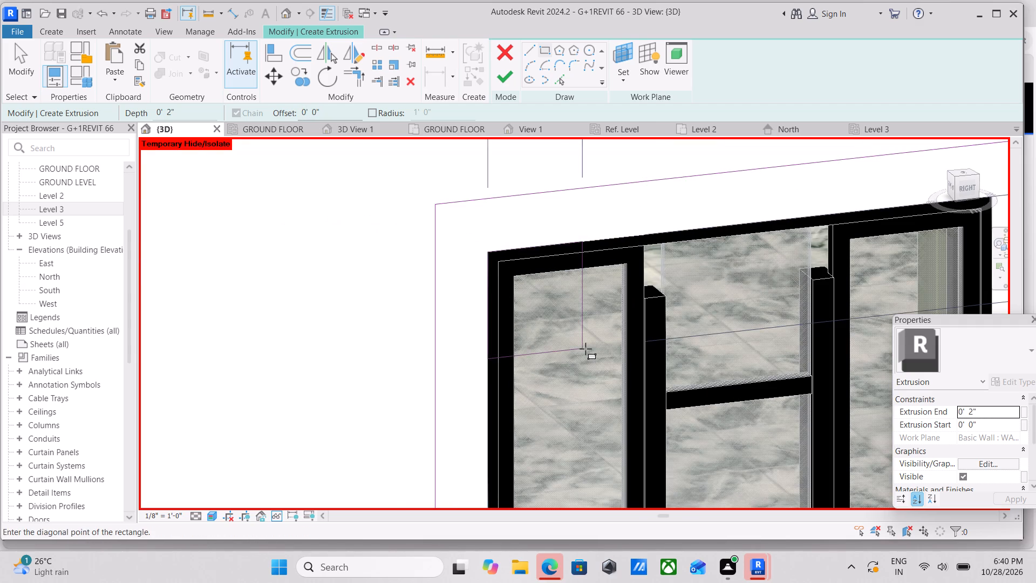
{"action": "middle_click_drag", "start_coordinate": [585, 349], "coordinate": [449, 189]}
{"action": "scroll", "coordinate": [611, 377], "scroll_direction": "down", "scroll_amount": 4}
{"action": "middle_click_drag", "start_coordinate": [605, 344], "coordinate": [556, 223]}
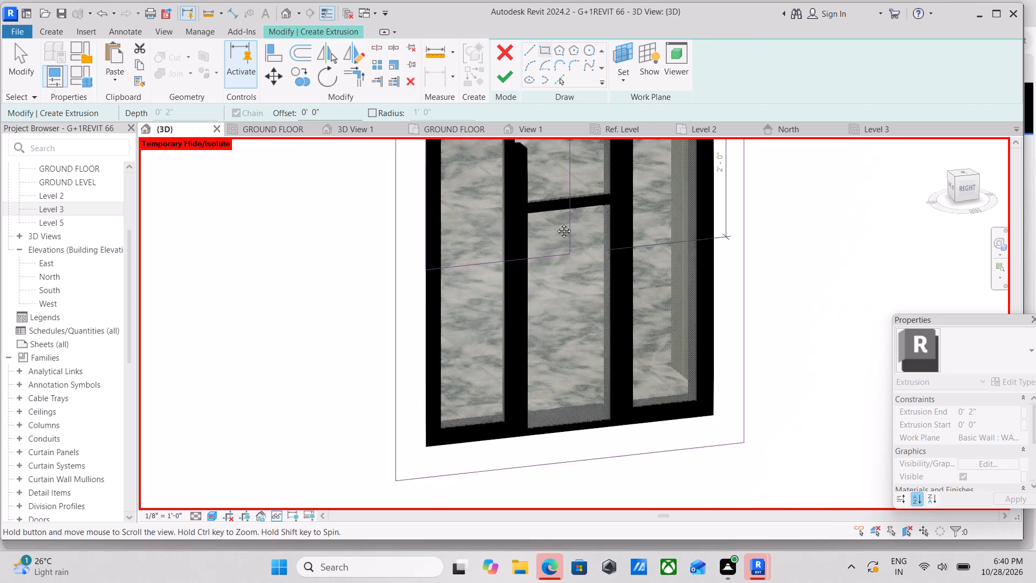
{"action": "middle_click_drag", "start_coordinate": [556, 223], "coordinate": [553, 216]}
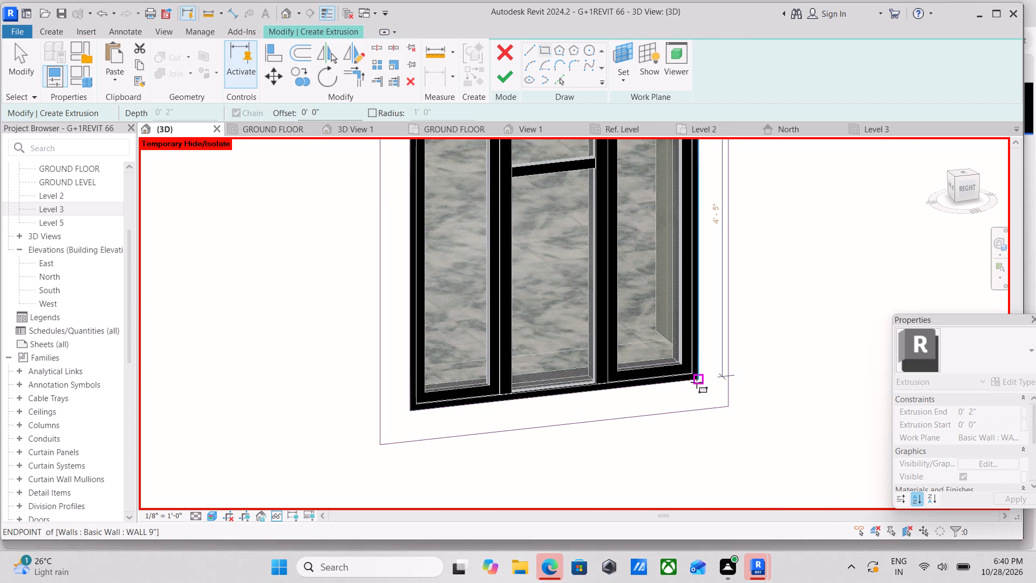
{"action": "left_click", "coordinate": [696, 380]}
{"action": "scroll", "coordinate": [660, 410], "scroll_direction": "down", "scroll_amount": 3}
{"action": "middle_click_drag", "start_coordinate": [655, 406], "coordinate": [610, 349]}
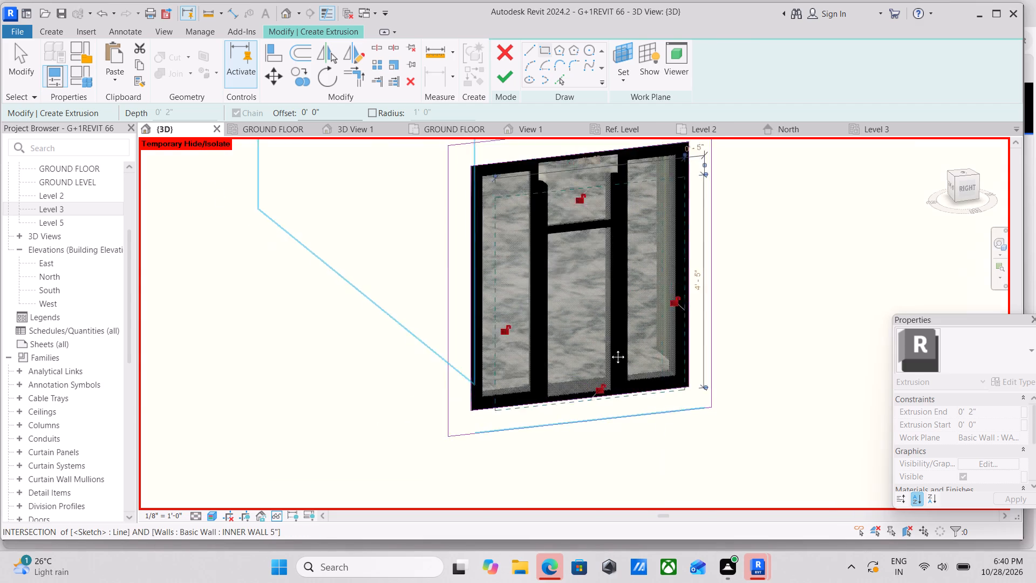
{"action": "middle_click_drag", "start_coordinate": [610, 349], "coordinate": [550, 301]}
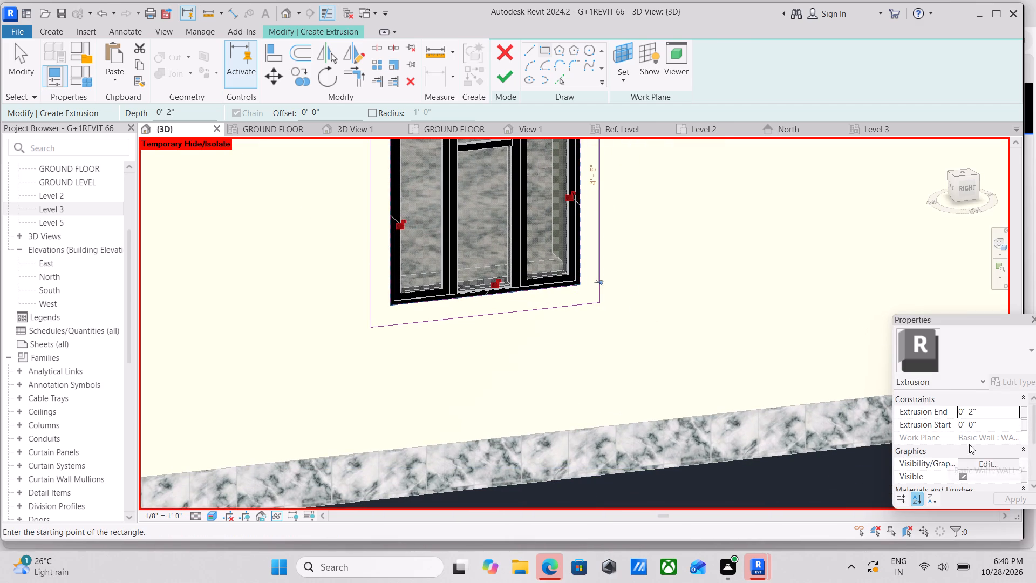
Assign the BLACK material to the window surround extrusion in place of the cladding material.
{"action": "scroll", "coordinate": [969, 445], "scroll_direction": "down", "scroll_amount": 3}
{"action": "scroll", "coordinate": [1011, 427], "scroll_direction": "up", "scroll_amount": 1}
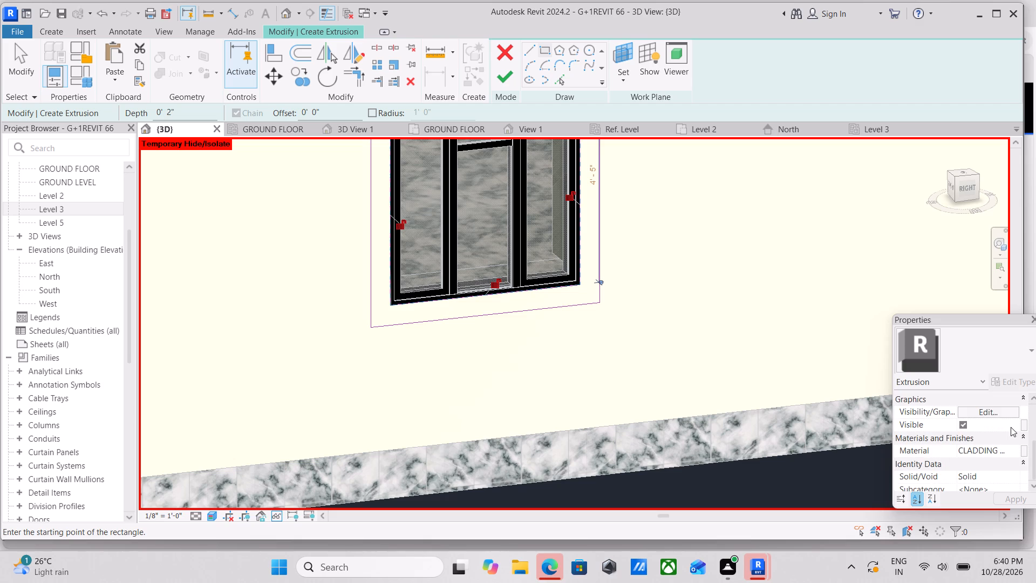
{"action": "left_click", "coordinate": [1006, 451]}
{"action": "left_click", "coordinate": [1014, 450]}
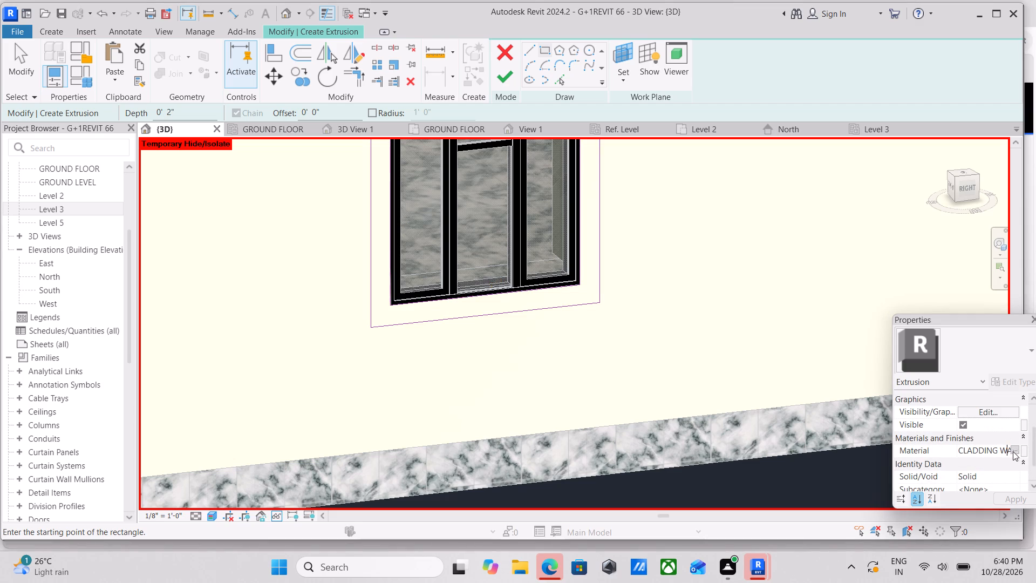
{"action": "left_click", "coordinate": [1015, 448]}
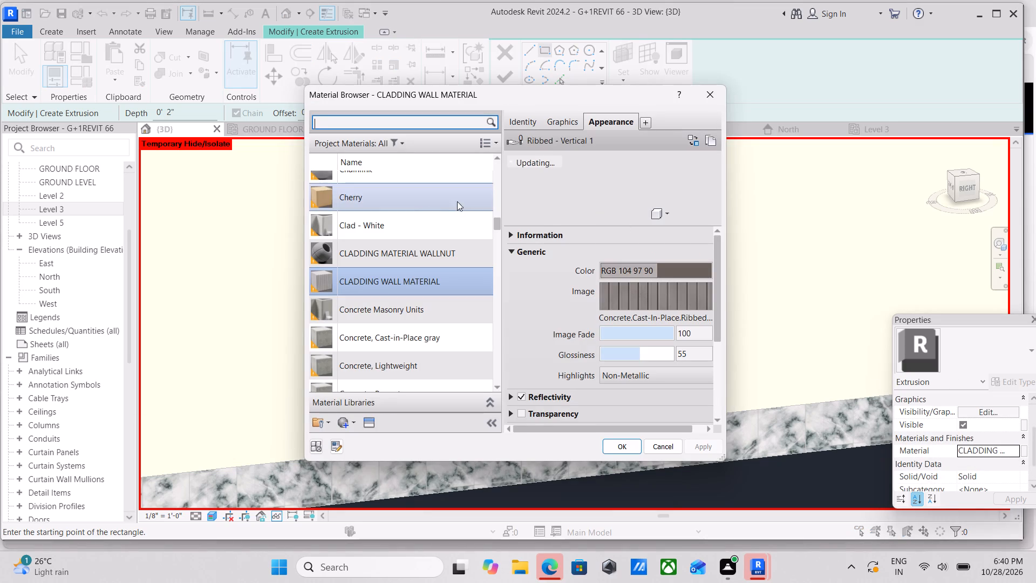
{"action": "scroll", "coordinate": [371, 347], "scroll_direction": "down", "scroll_amount": 2}
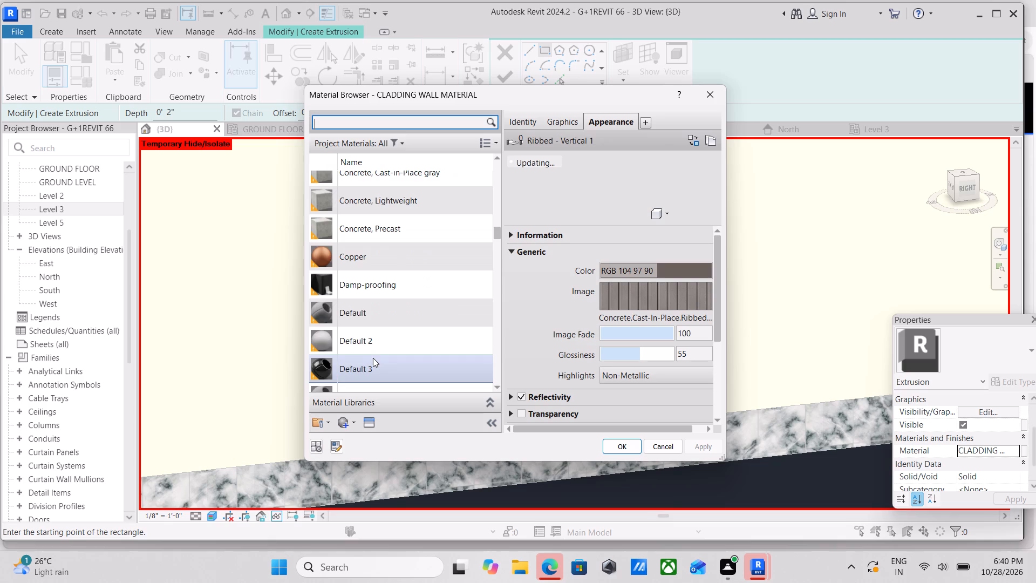
{"action": "scroll", "coordinate": [373, 358], "scroll_direction": "up", "scroll_amount": 6}
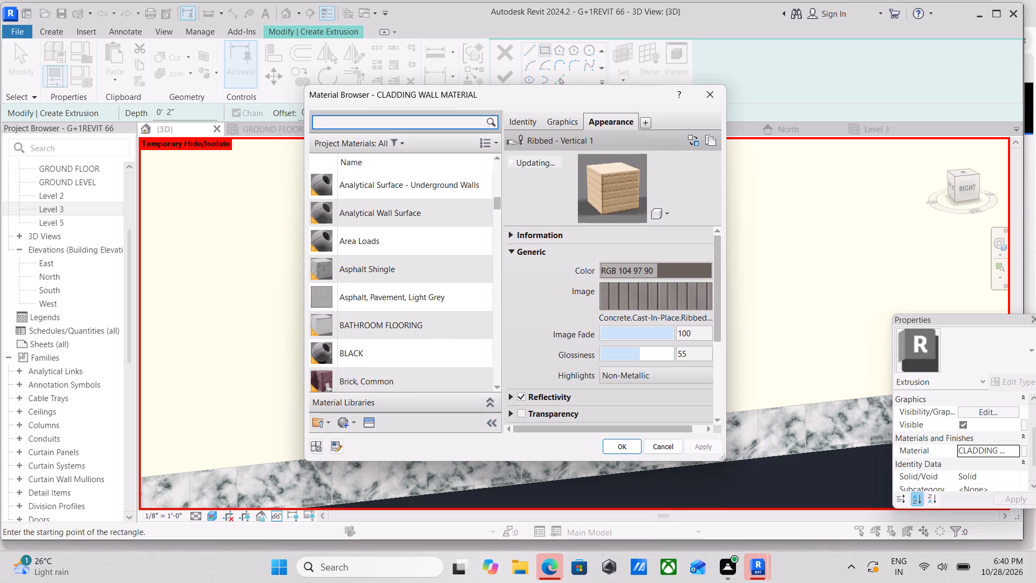
{"action": "left_click", "coordinate": [382, 121]}
{"action": "type", "text": "BLA"}
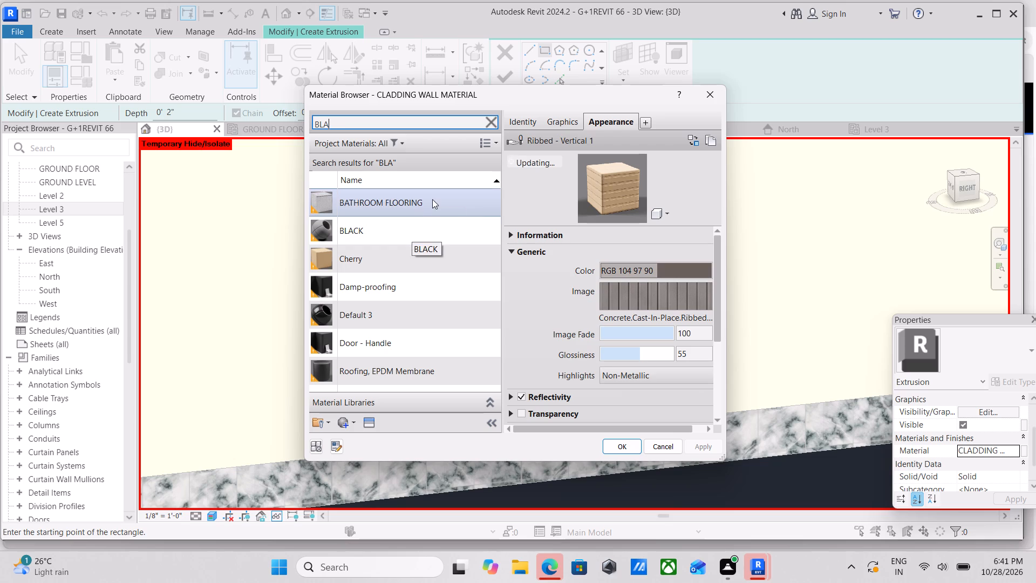
{"action": "left_click", "coordinate": [420, 229]}
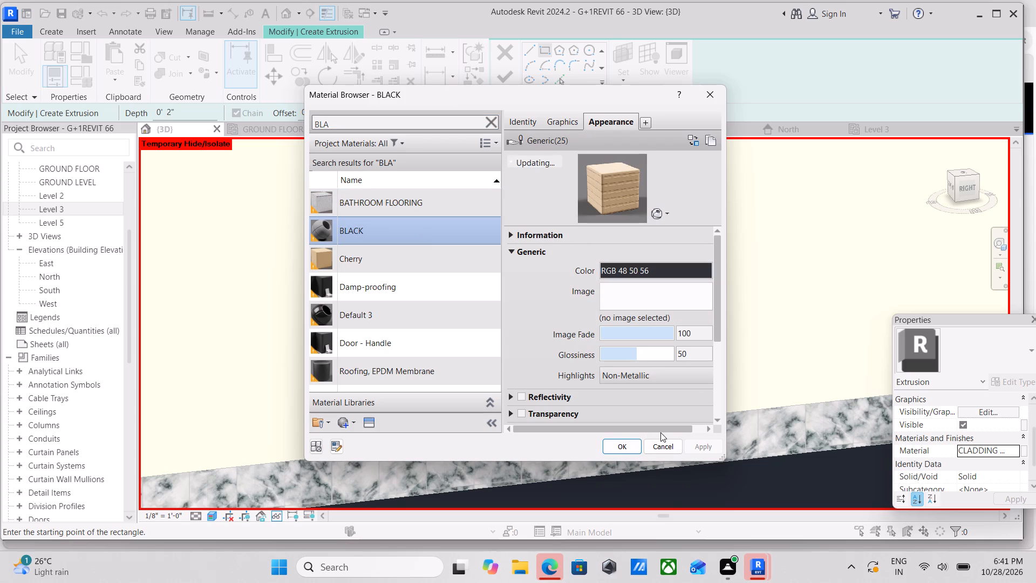
{"action": "left_click", "coordinate": [619, 442]}
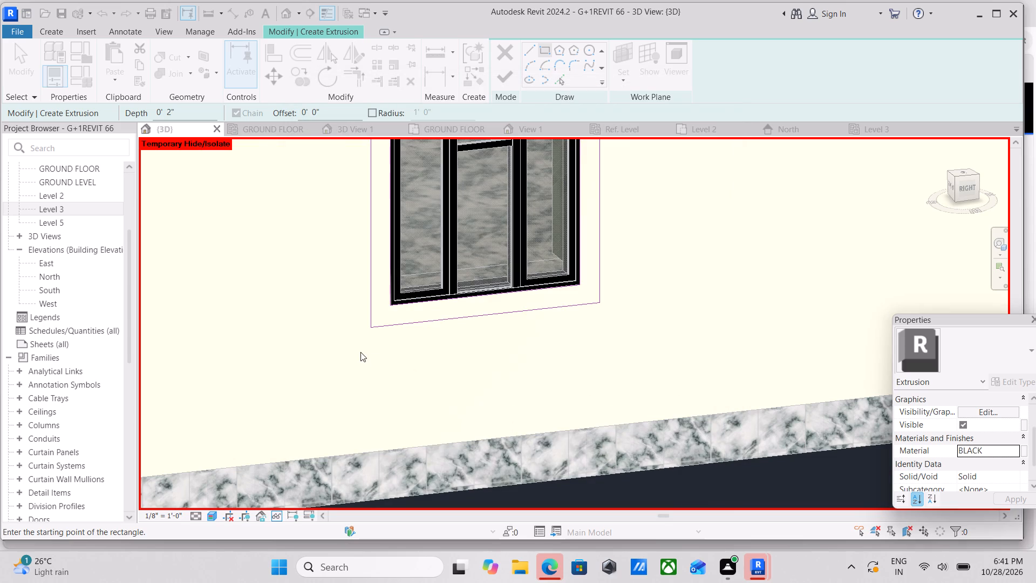
Finish the surround sketch as a 2" deep extrusion around both ground-floor windows and complete the in-place model.
{"action": "scroll", "coordinate": [363, 356], "scroll_direction": "down", "scroll_amount": 6}
{"action": "scroll", "coordinate": [432, 331], "scroll_direction": "down", "scroll_amount": 3}
{"action": "scroll", "coordinate": [349, 343], "scroll_direction": "down", "scroll_amount": 2}
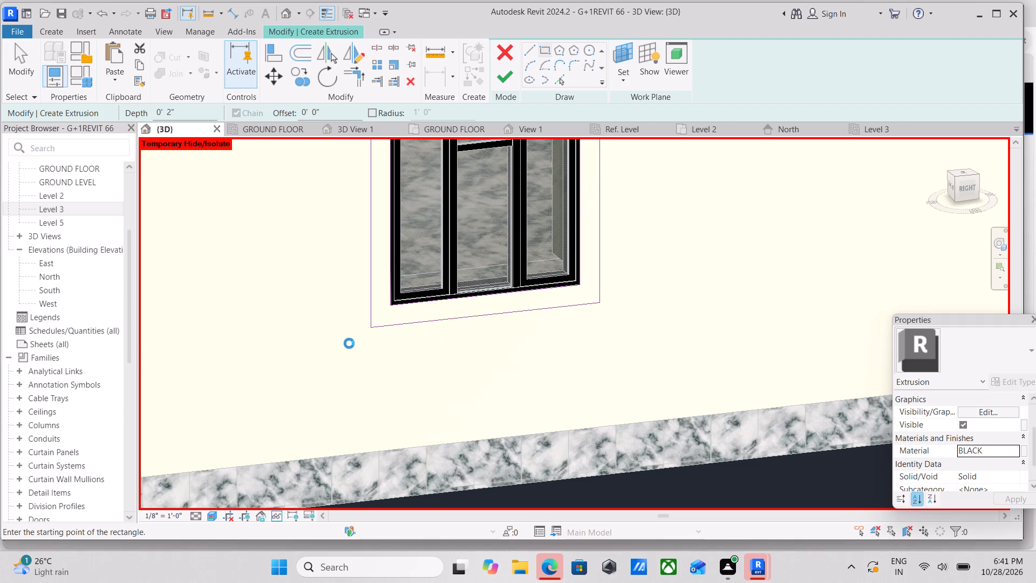
{"action": "scroll", "coordinate": [349, 343], "scroll_direction": "down", "scroll_amount": 1}
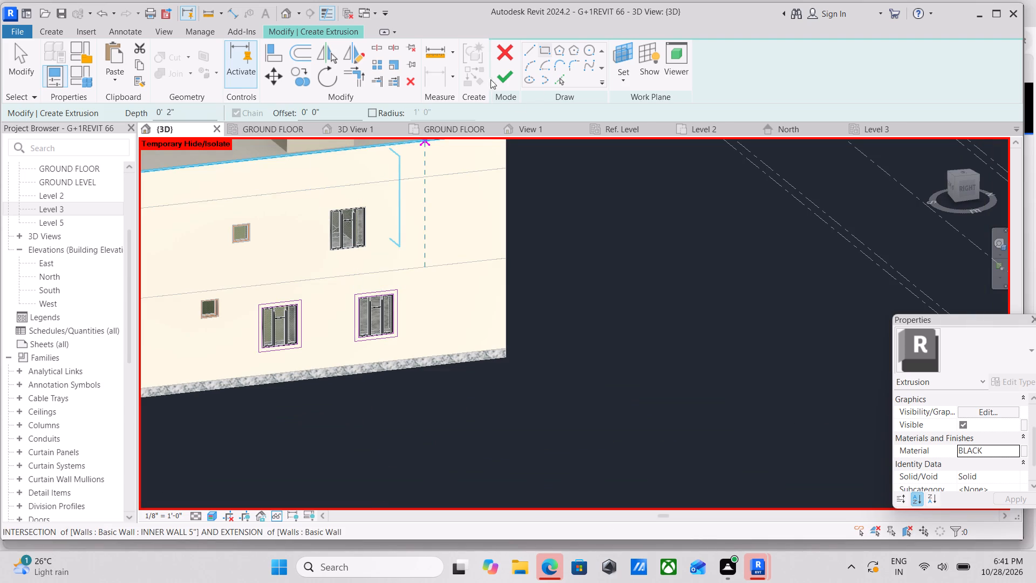
{"action": "left_click", "coordinate": [504, 72]}
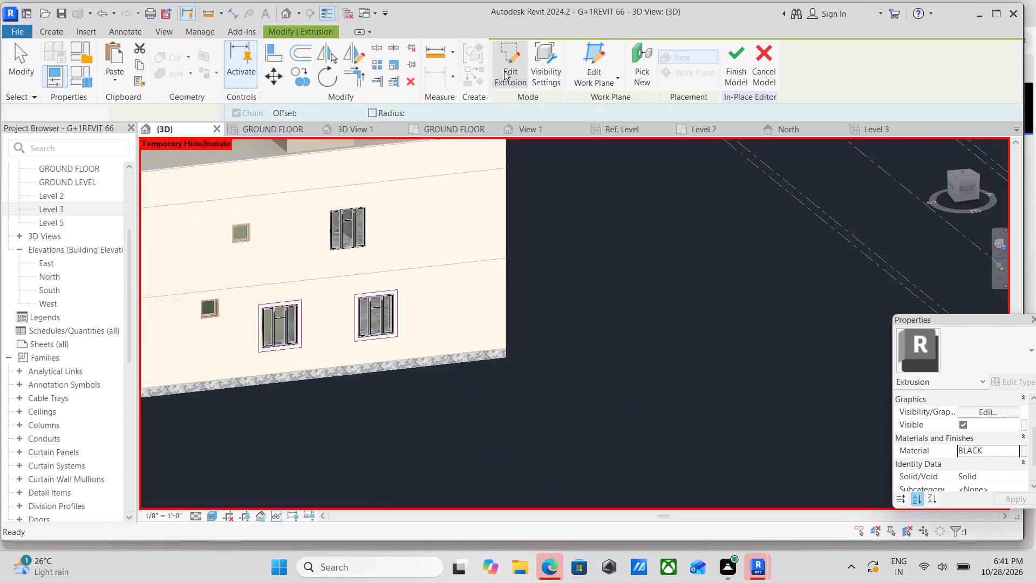
{"action": "left_click", "coordinate": [727, 57]}
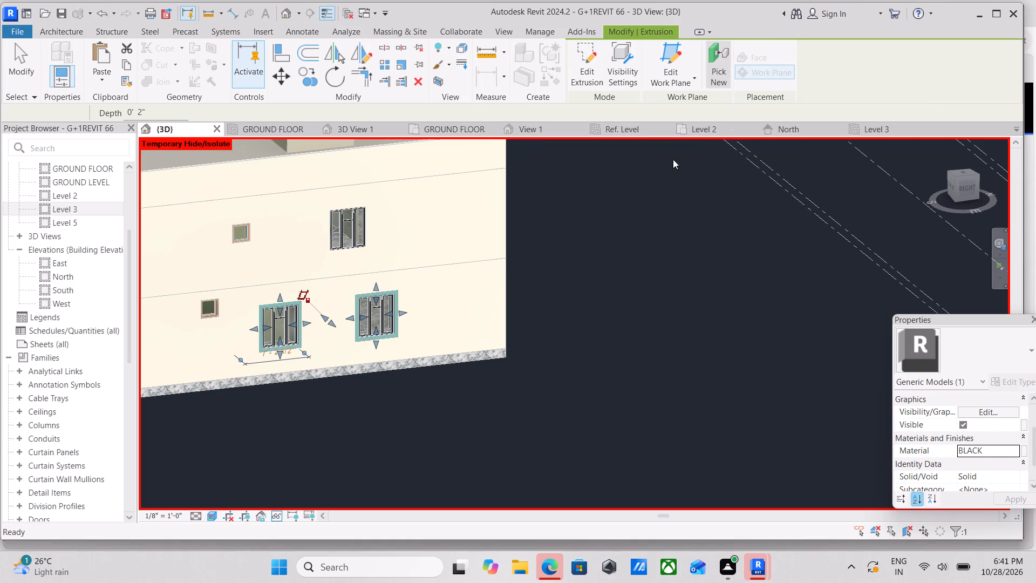
Examine the two ground-floor window surrounds on the right side wall, comparing them with the front facade's window trim.
{"action": "left_click", "coordinate": [369, 295]}
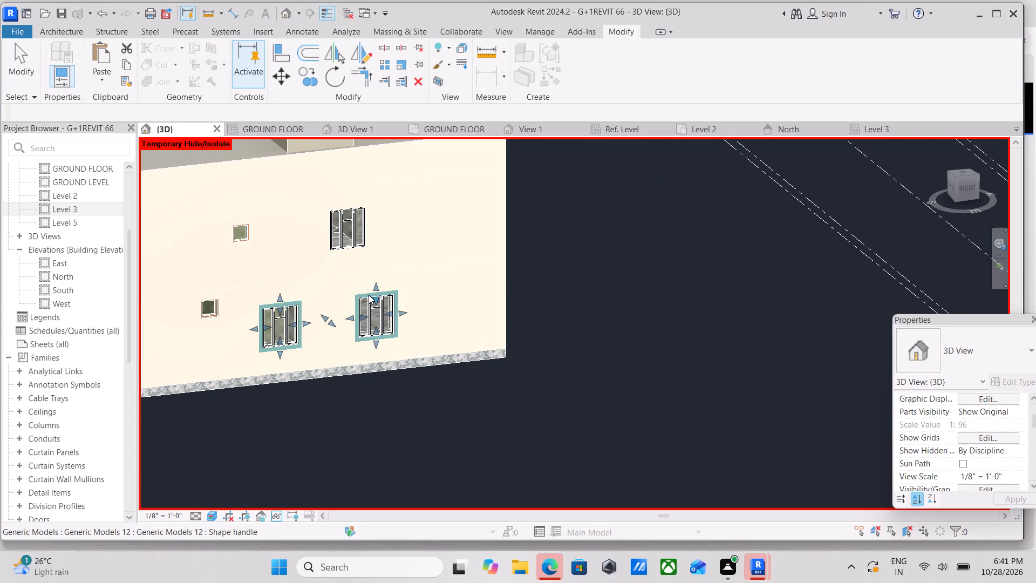
{"action": "scroll", "coordinate": [372, 311], "scroll_direction": "up", "scroll_amount": 5}
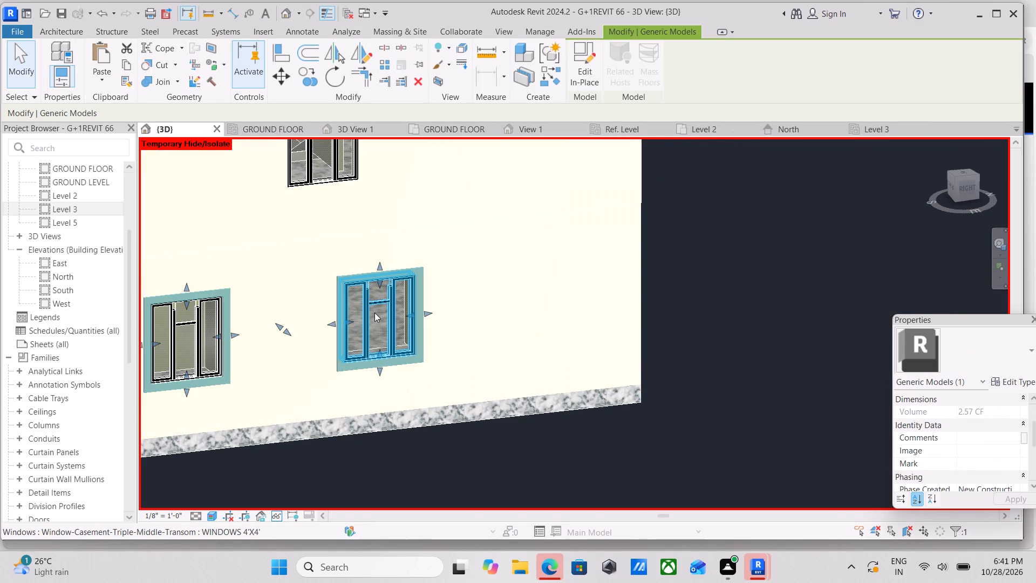
{"action": "key", "text": "x"}
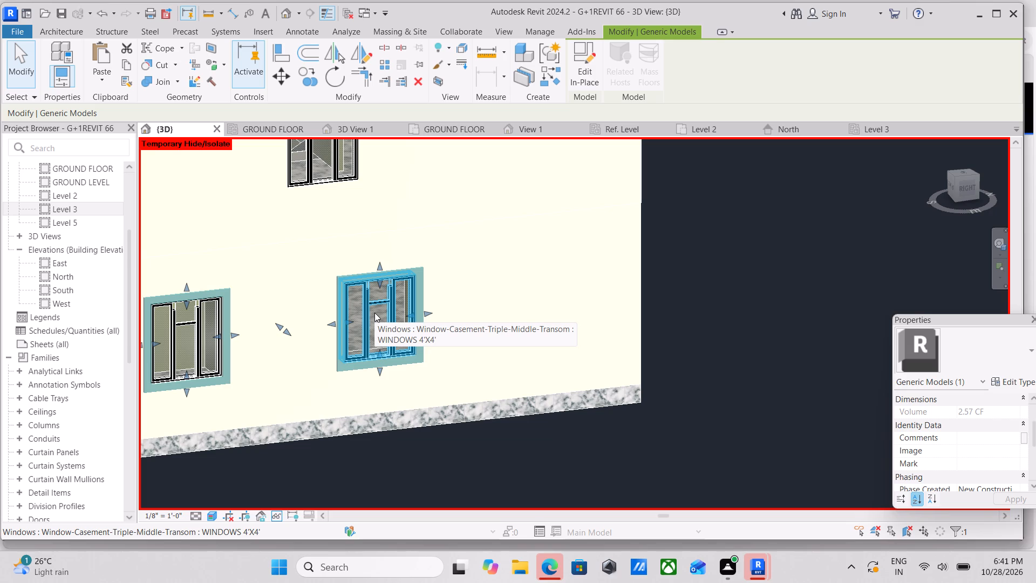
{"action": "key", "text": "Escape"}
{"action": "left_click", "coordinate": [389, 274]}
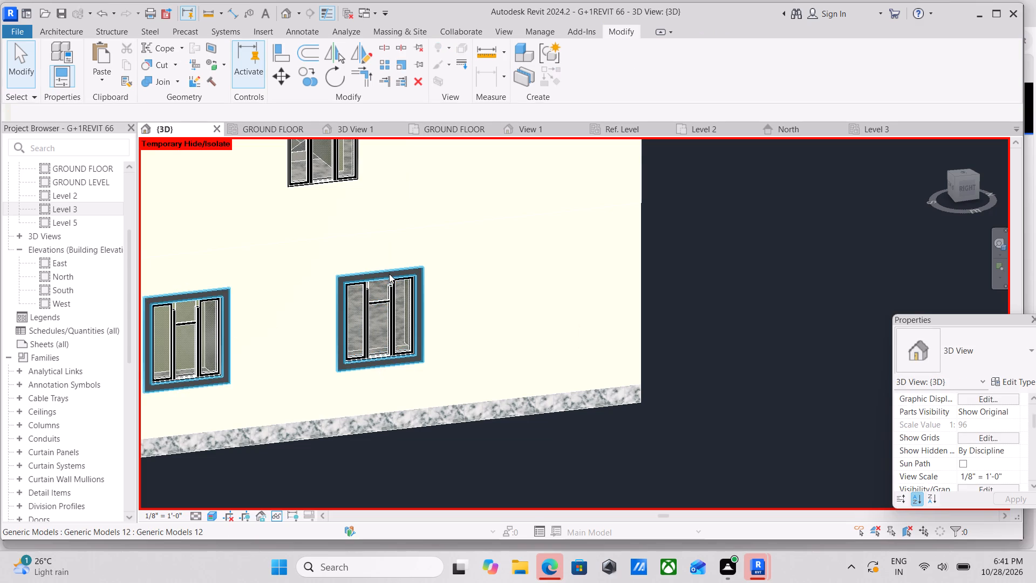
{"action": "scroll", "coordinate": [400, 329], "scroll_direction": "down", "scroll_amount": 1}
{"action": "middle_click_drag", "start_coordinate": [407, 367], "coordinate": [345, 282], "text": "shift"}
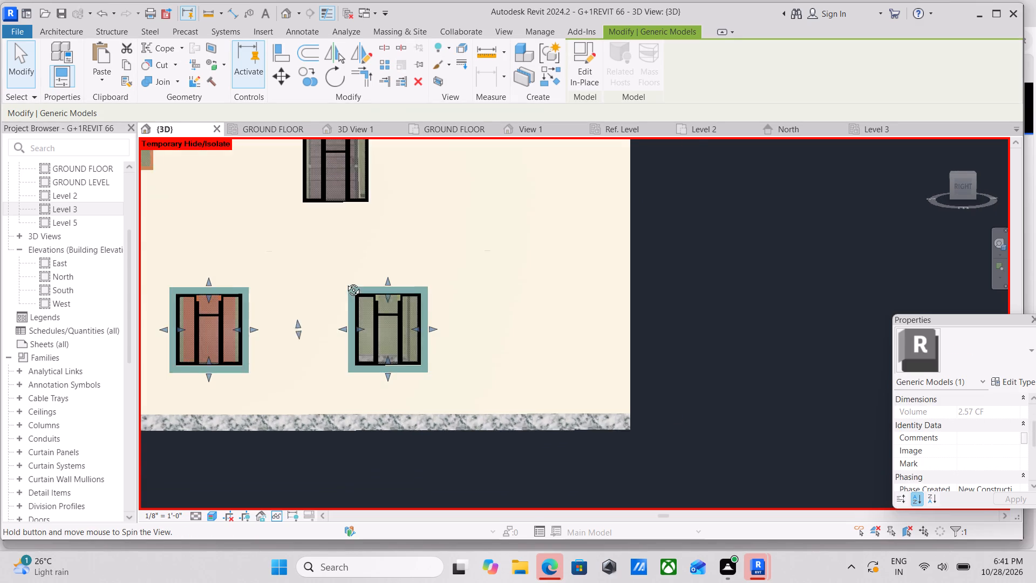
{"action": "middle_click_drag", "start_coordinate": [345, 282], "coordinate": [522, 370], "text": "shift"}
{"action": "scroll", "coordinate": [452, 350], "scroll_direction": "down", "scroll_amount": 2}
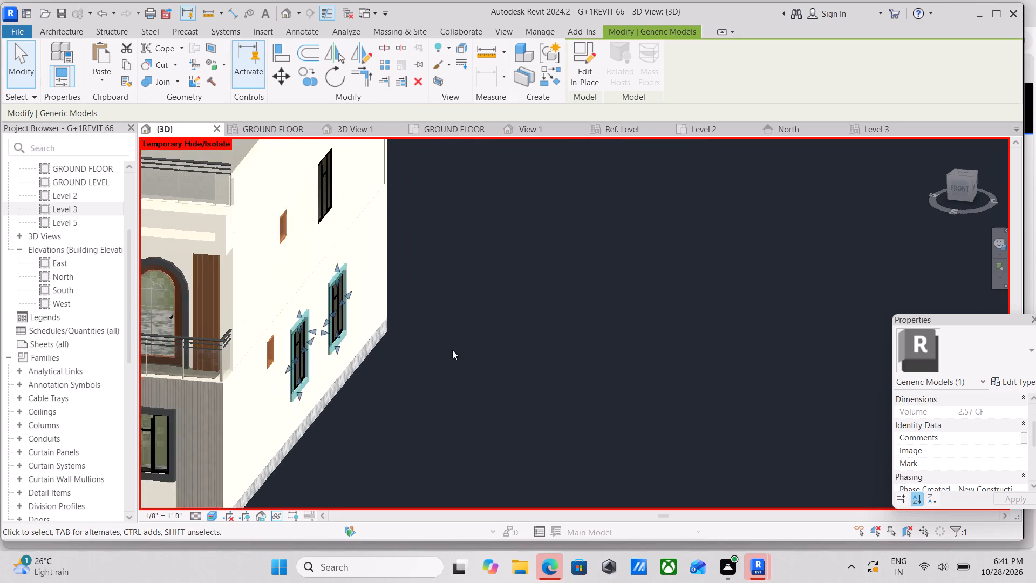
{"action": "middle_click_drag", "start_coordinate": [452, 350], "coordinate": [544, 323]}
{"action": "middle_click_drag", "start_coordinate": [482, 328], "coordinate": [593, 323]}
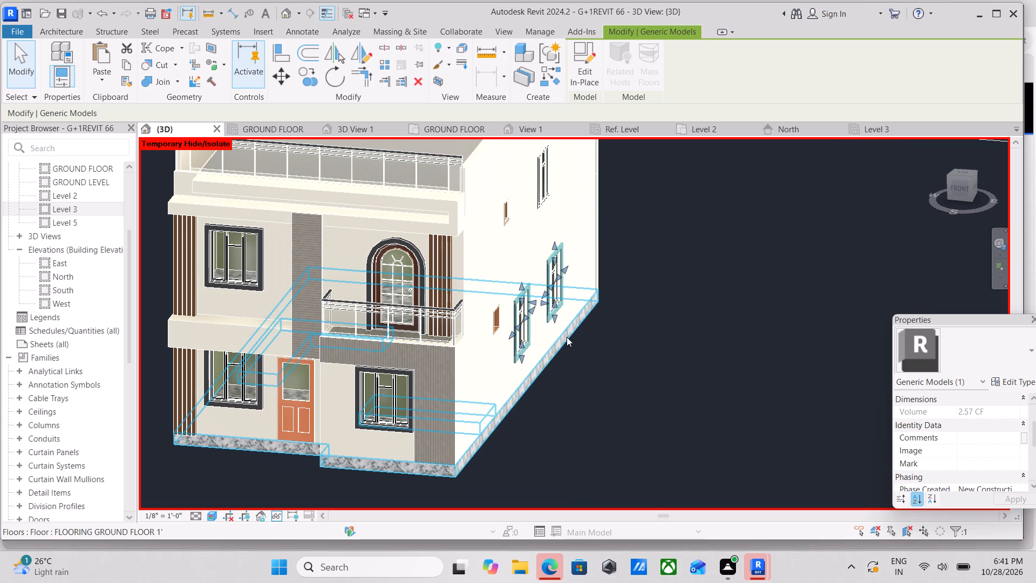
{"action": "scroll", "coordinate": [567, 337], "scroll_direction": "down", "scroll_amount": 1}
{"action": "middle_click_drag", "start_coordinate": [567, 337], "coordinate": [572, 357]}
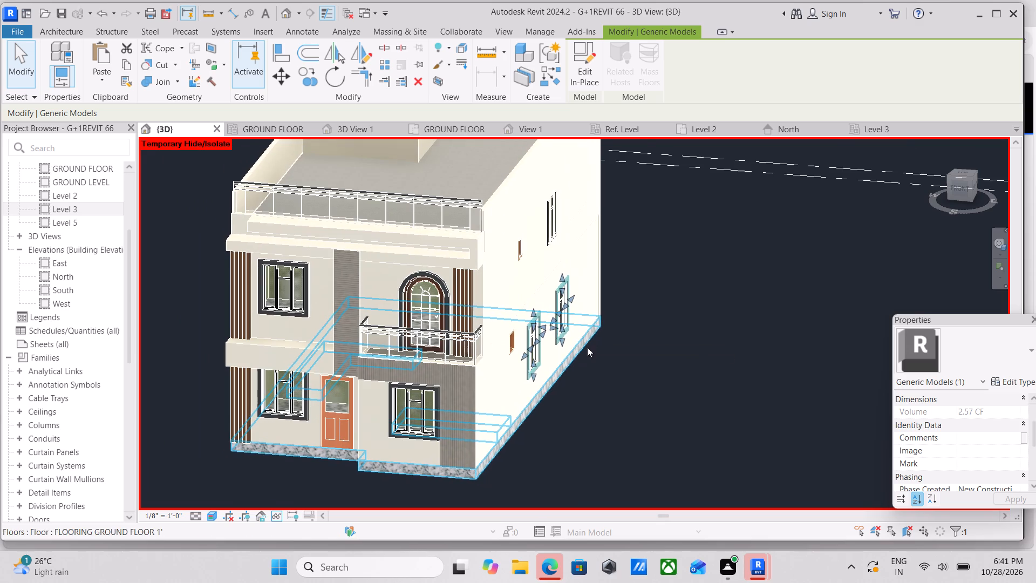
{"action": "middle_click_drag", "start_coordinate": [604, 320], "coordinate": [459, 310], "text": "shift"}
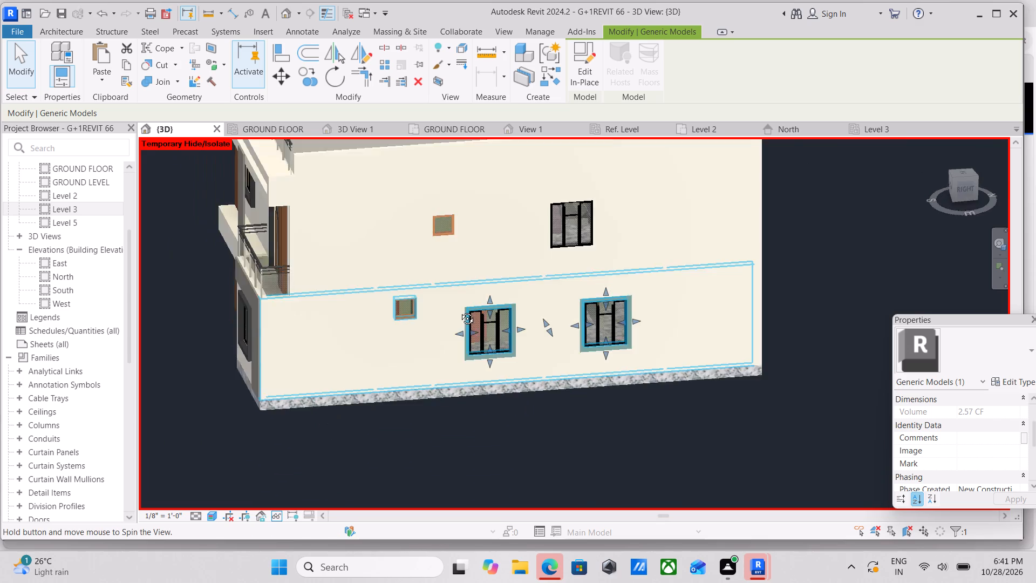
{"action": "middle_click_drag", "start_coordinate": [459, 310], "coordinate": [427, 288], "text": "shift"}
{"action": "scroll", "coordinate": [611, 317], "scroll_direction": "up", "scroll_amount": 2}
{"action": "middle_click_drag", "start_coordinate": [611, 317], "coordinate": [617, 301], "text": "shift"}
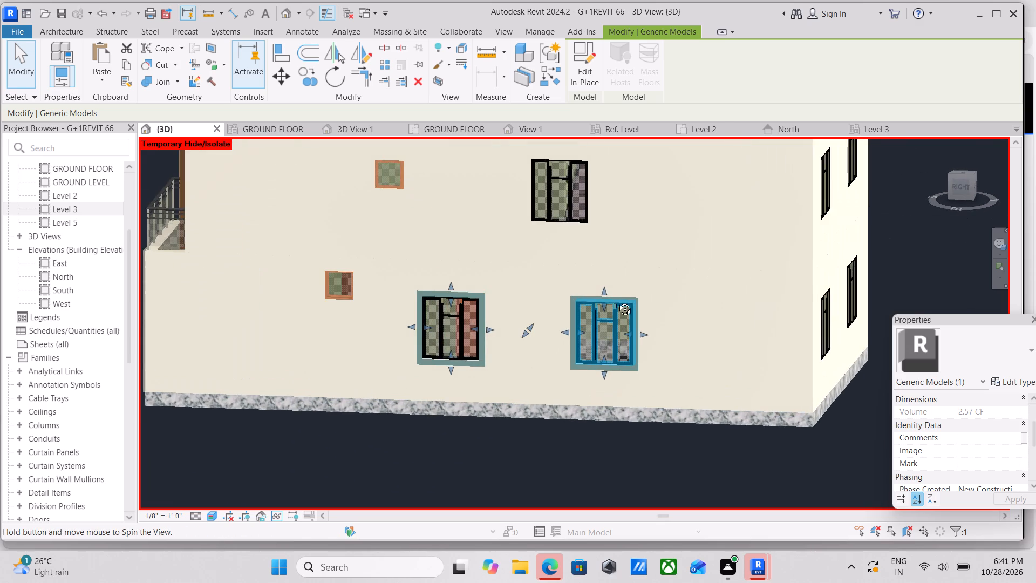
{"action": "middle_click_drag", "start_coordinate": [617, 301], "coordinate": [623, 277], "text": "shift"}
{"action": "middle_click_drag", "start_coordinate": [612, 300], "coordinate": [619, 331]}
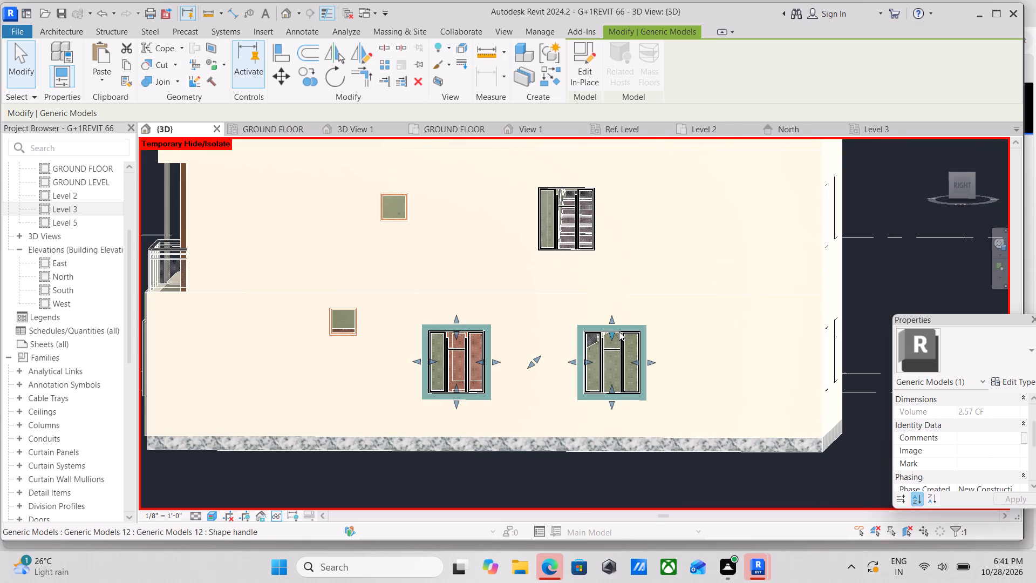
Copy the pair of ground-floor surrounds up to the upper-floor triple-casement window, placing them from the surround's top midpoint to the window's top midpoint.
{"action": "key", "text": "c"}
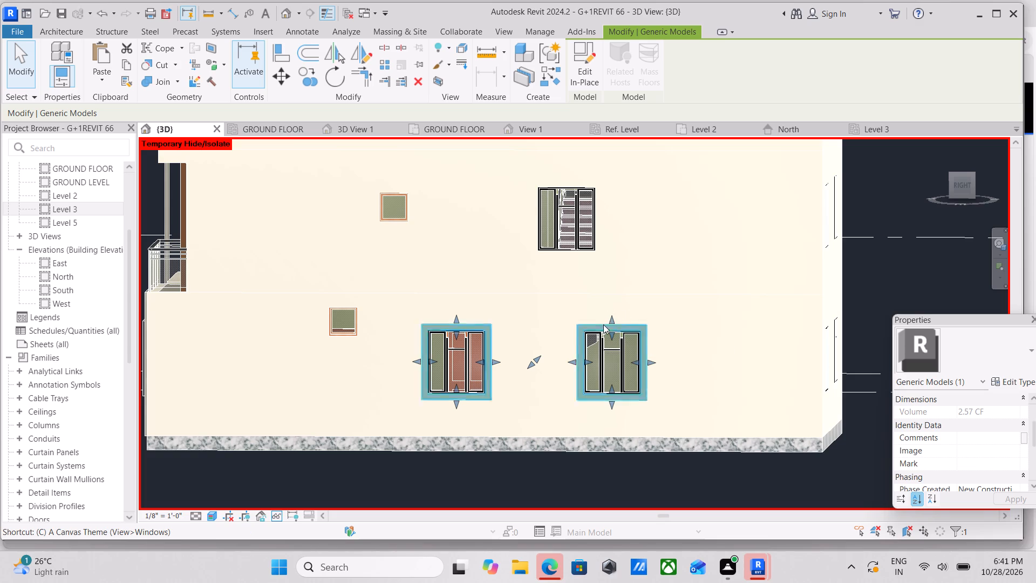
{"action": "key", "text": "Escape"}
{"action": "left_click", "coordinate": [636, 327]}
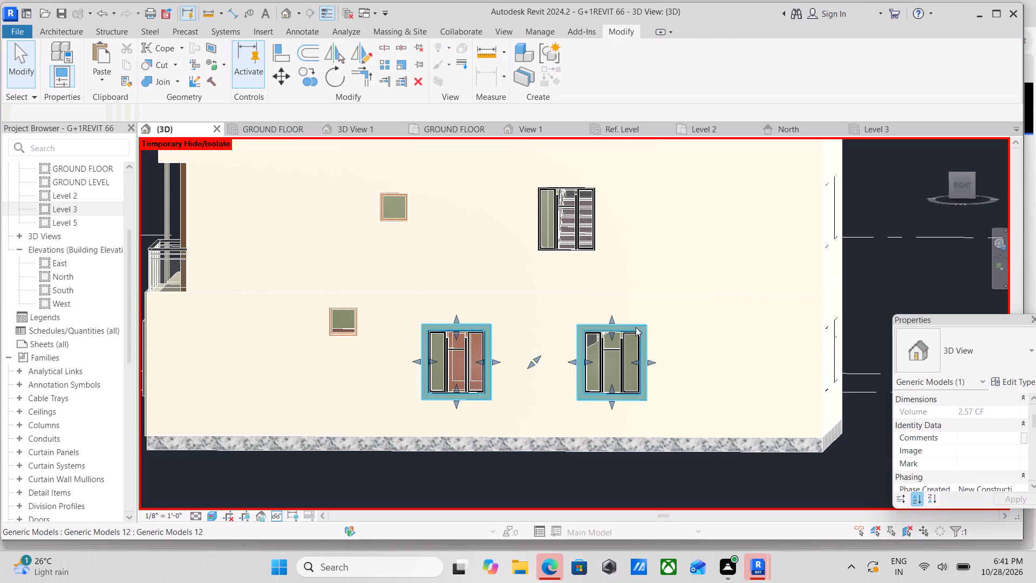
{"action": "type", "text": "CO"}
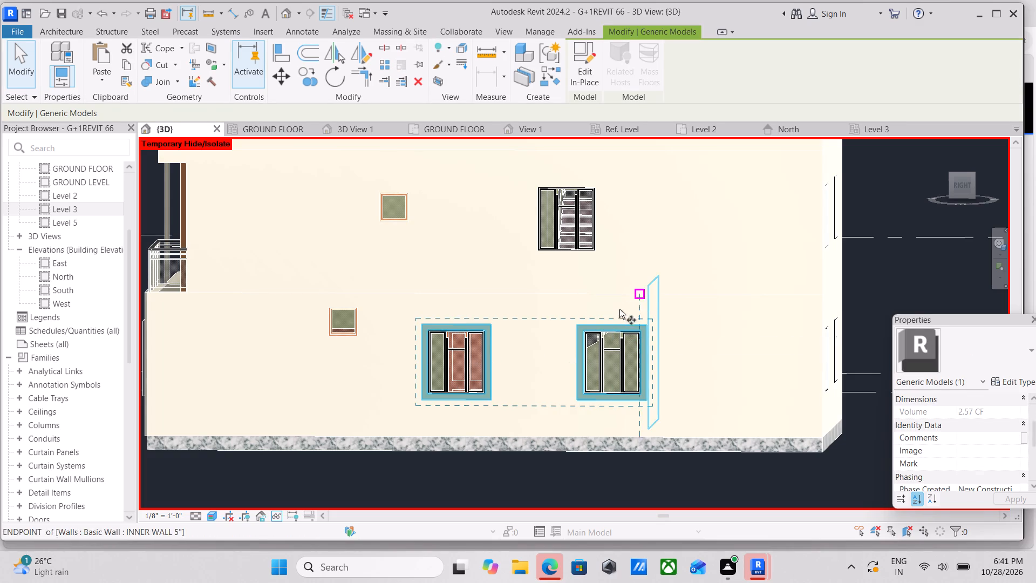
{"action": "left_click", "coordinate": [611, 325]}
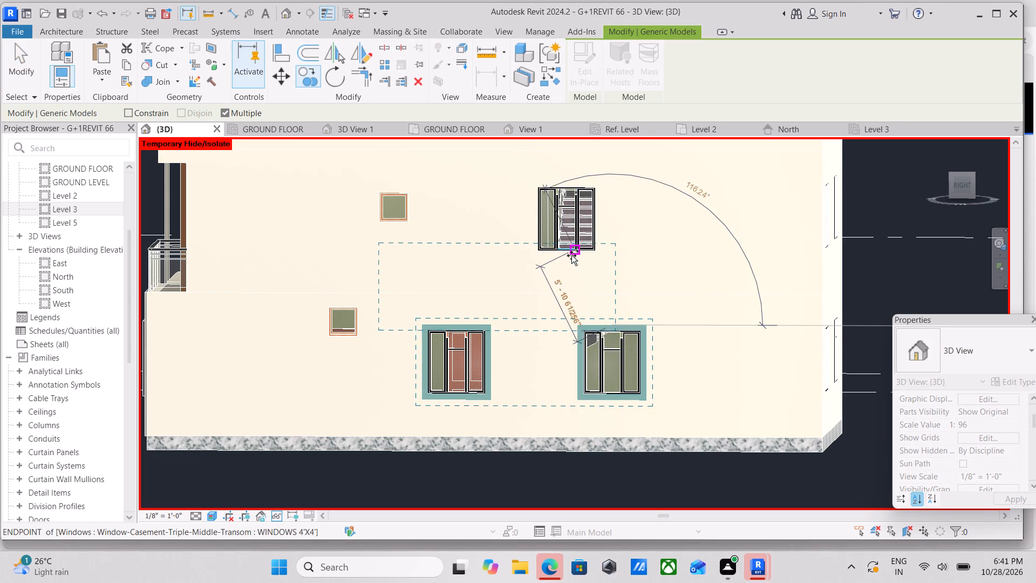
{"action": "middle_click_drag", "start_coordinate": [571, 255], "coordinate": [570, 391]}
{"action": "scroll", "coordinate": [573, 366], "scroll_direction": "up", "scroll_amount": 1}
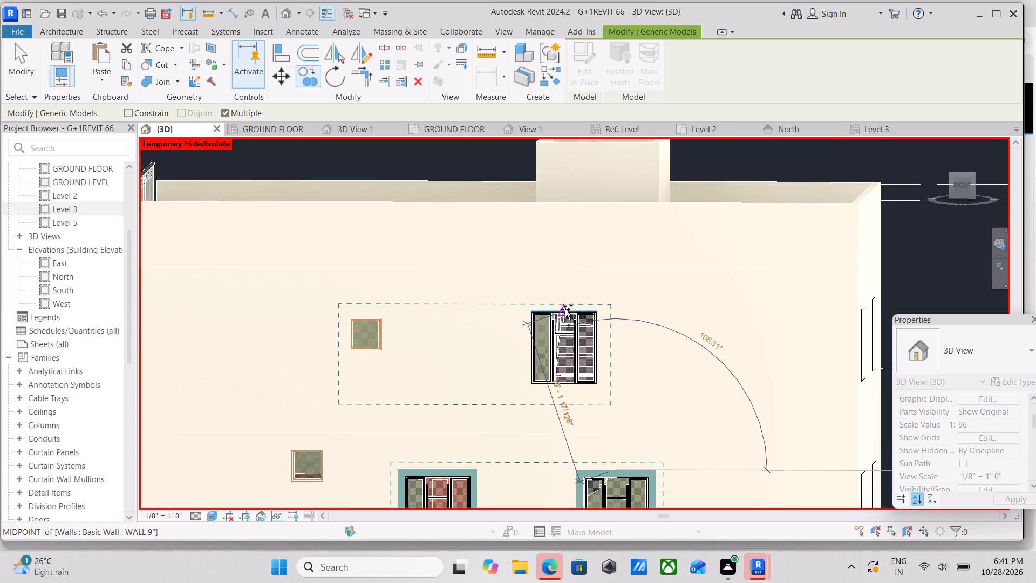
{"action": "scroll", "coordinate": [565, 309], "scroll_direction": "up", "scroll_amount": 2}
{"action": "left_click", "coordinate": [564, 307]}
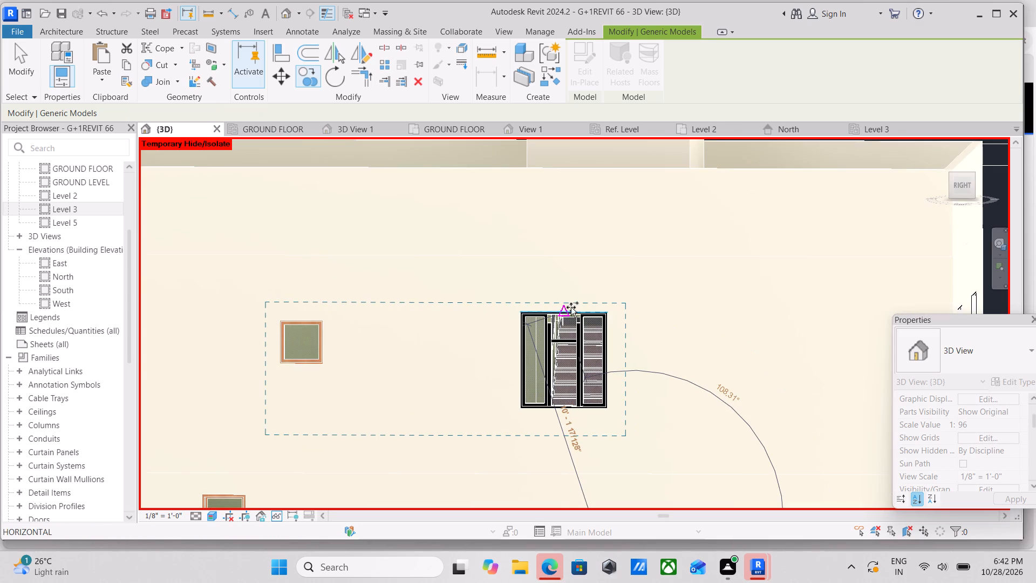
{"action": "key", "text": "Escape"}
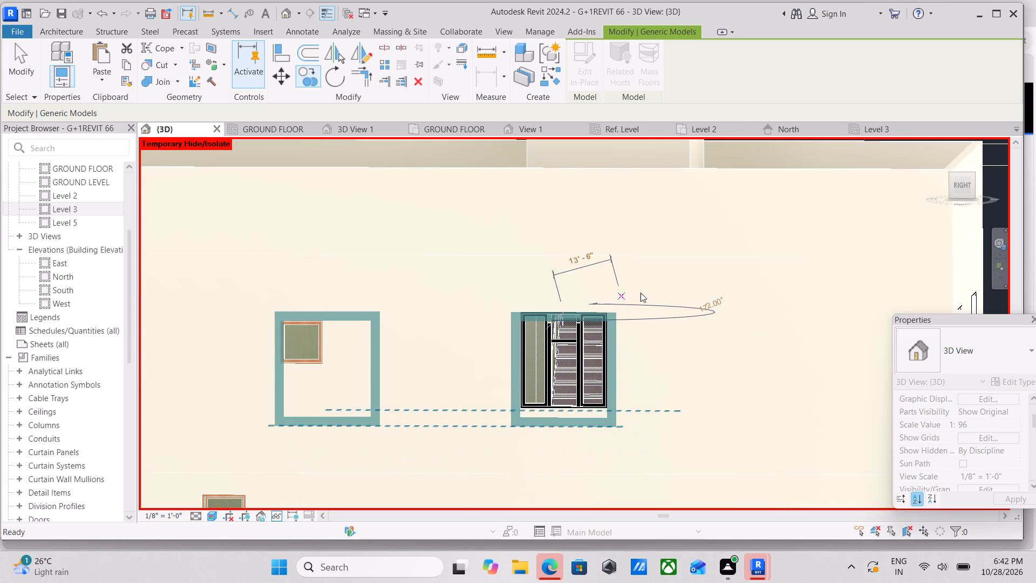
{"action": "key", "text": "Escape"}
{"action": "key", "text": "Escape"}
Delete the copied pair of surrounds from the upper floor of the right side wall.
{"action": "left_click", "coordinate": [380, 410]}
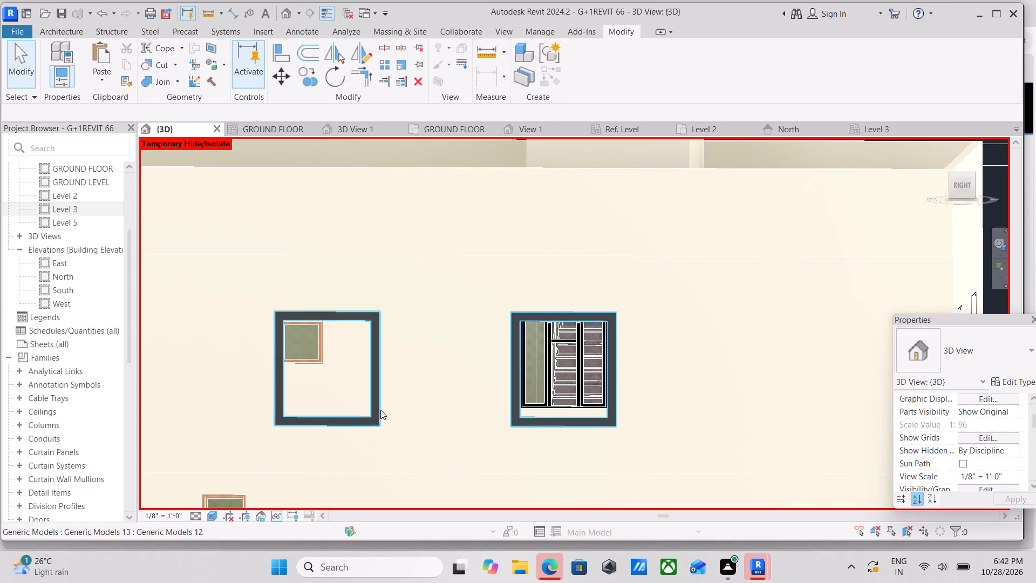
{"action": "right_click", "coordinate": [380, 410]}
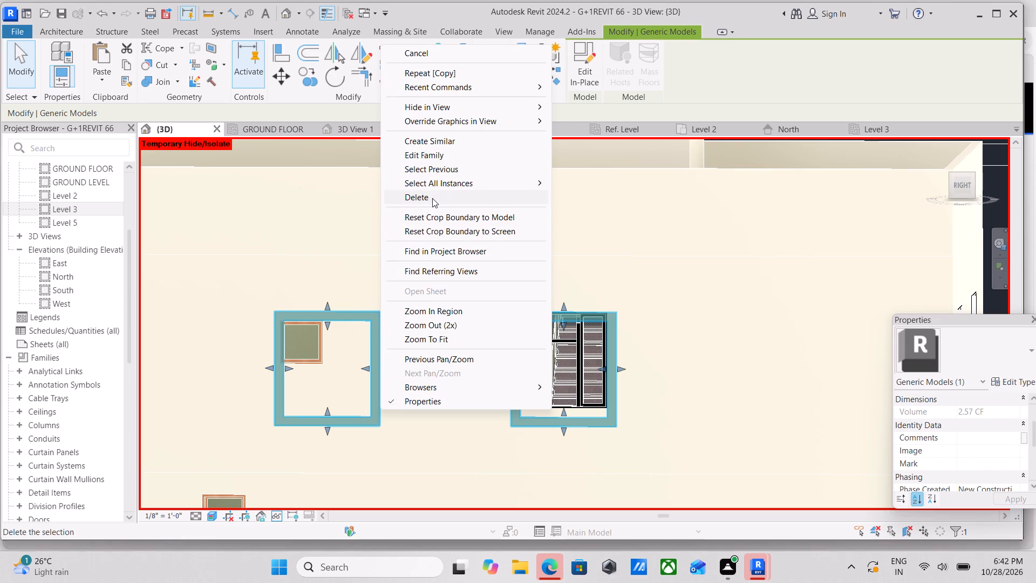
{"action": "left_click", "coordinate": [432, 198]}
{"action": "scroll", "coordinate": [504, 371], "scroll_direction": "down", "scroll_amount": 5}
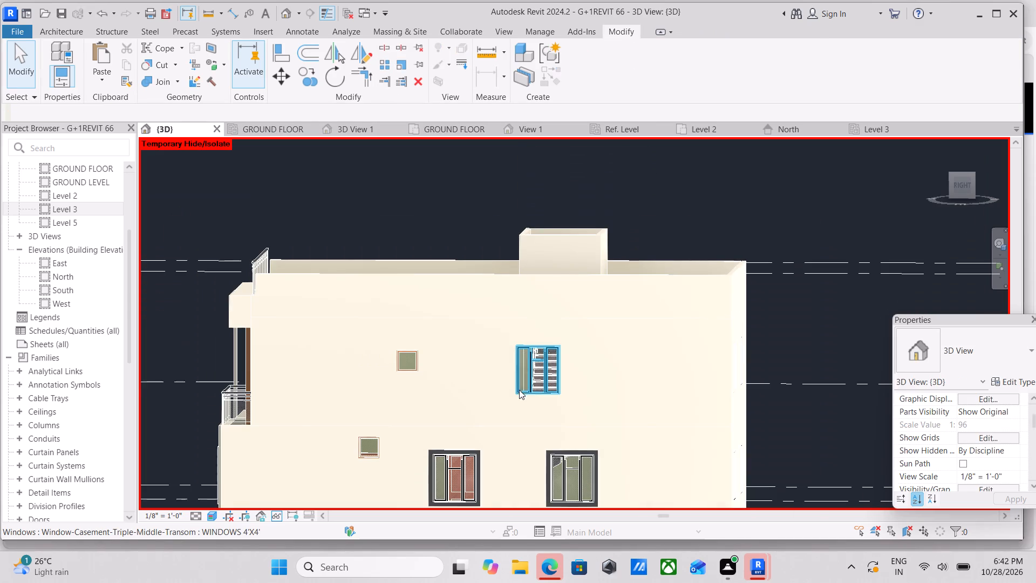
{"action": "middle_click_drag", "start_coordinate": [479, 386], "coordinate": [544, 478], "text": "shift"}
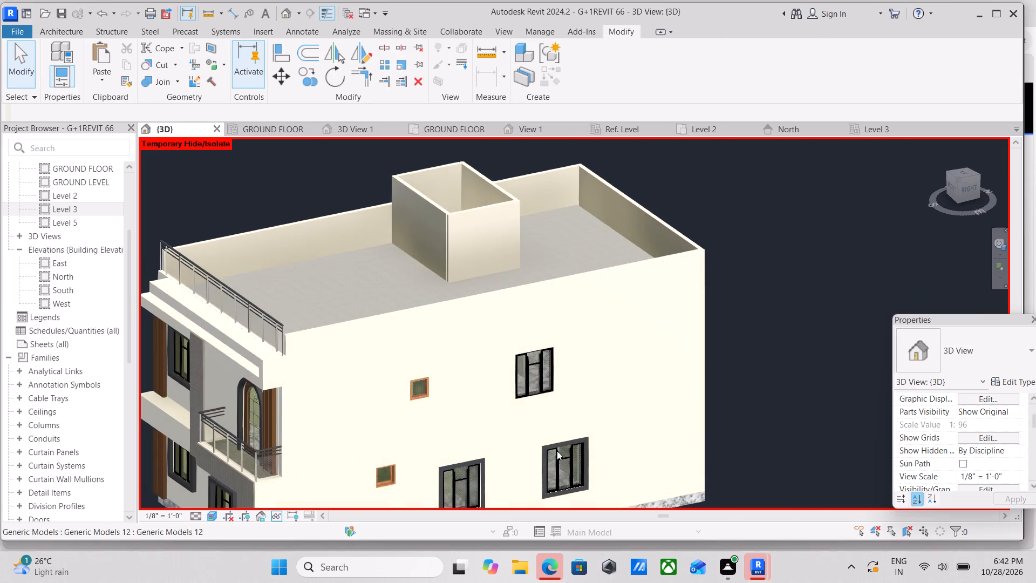
Start a new in-place component in the Generic Models category, accepting the default name.
{"action": "left_click", "coordinate": [43, 26]}
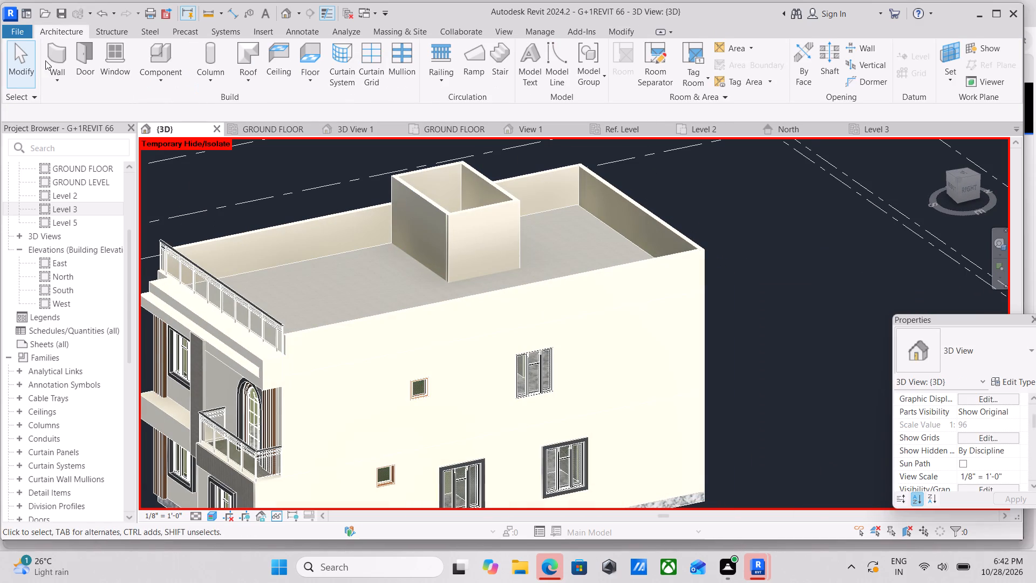
{"action": "left_click", "coordinate": [164, 82]}
{"action": "left_click", "coordinate": [163, 128]}
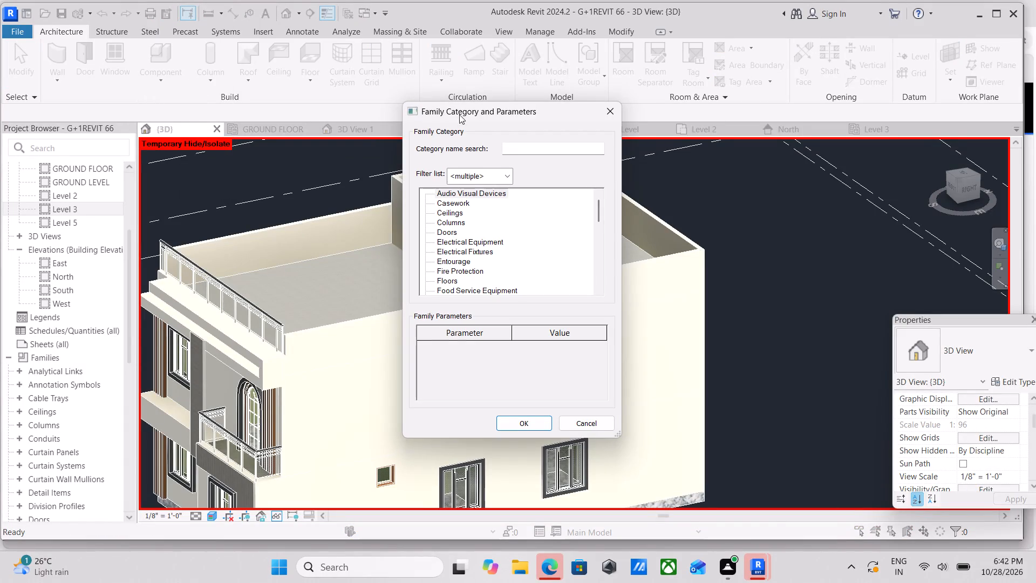
{"action": "scroll", "coordinate": [443, 267], "scroll_direction": "down", "scroll_amount": 3}
{"action": "scroll", "coordinate": [488, 258], "scroll_direction": "down", "scroll_amount": 2}
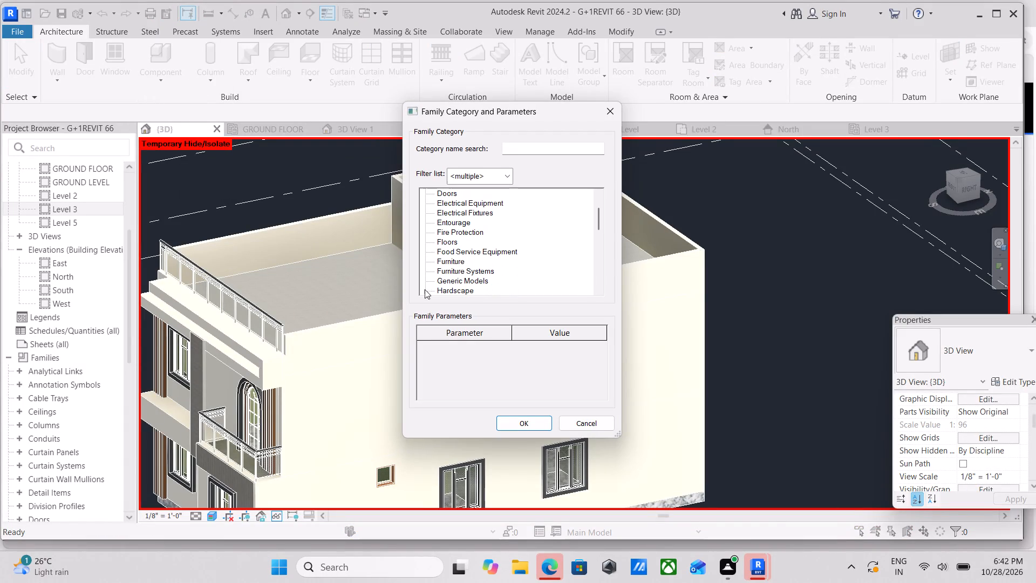
{"action": "left_click", "coordinate": [453, 280]}
{"action": "left_click", "coordinate": [530, 428]}
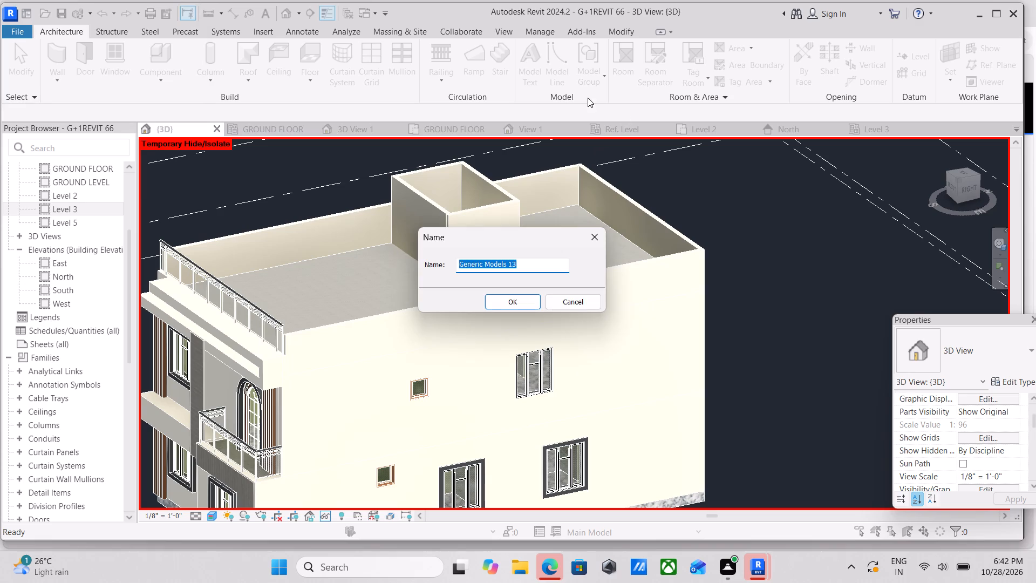
{"action": "left_click", "coordinate": [503, 308]}
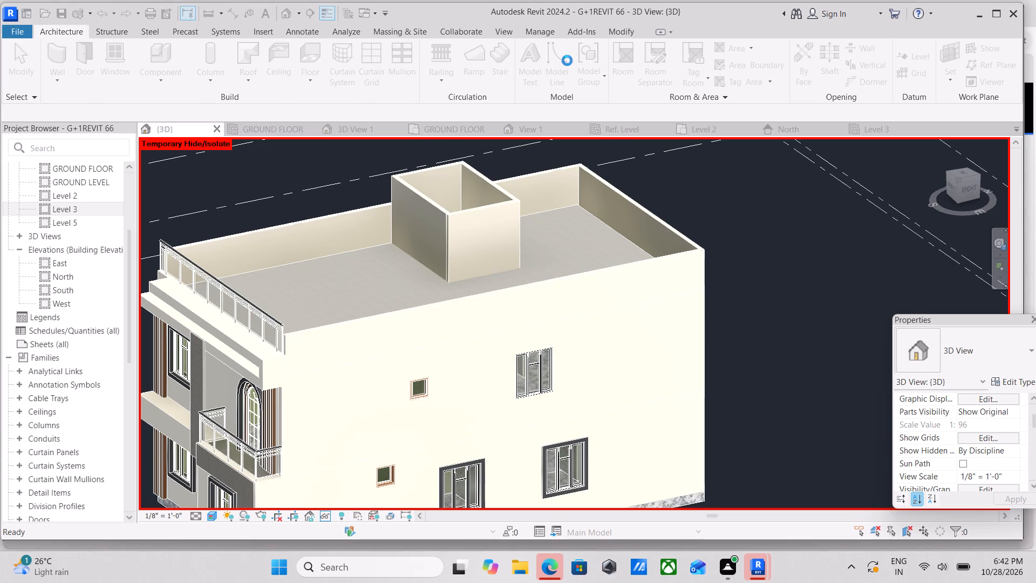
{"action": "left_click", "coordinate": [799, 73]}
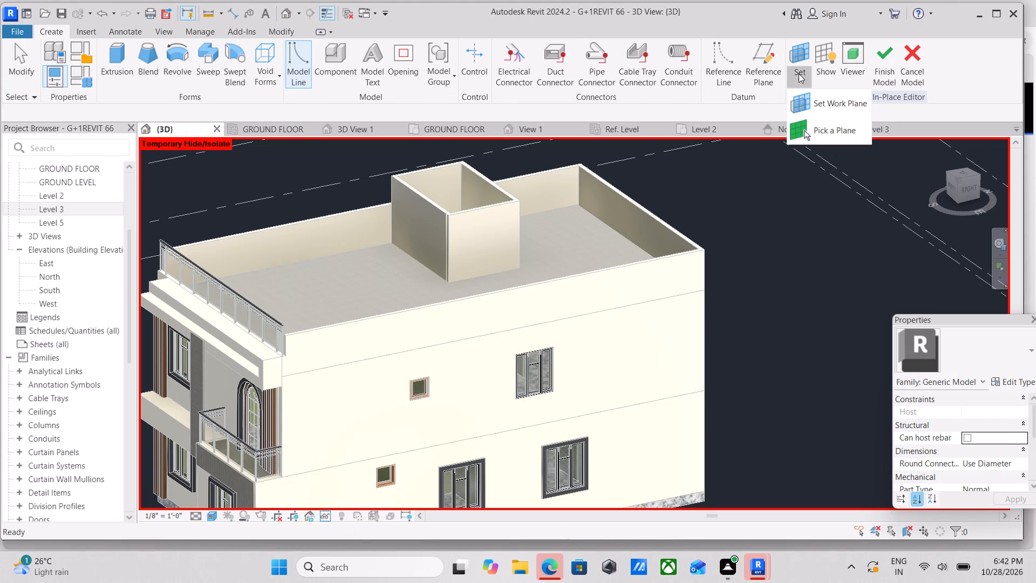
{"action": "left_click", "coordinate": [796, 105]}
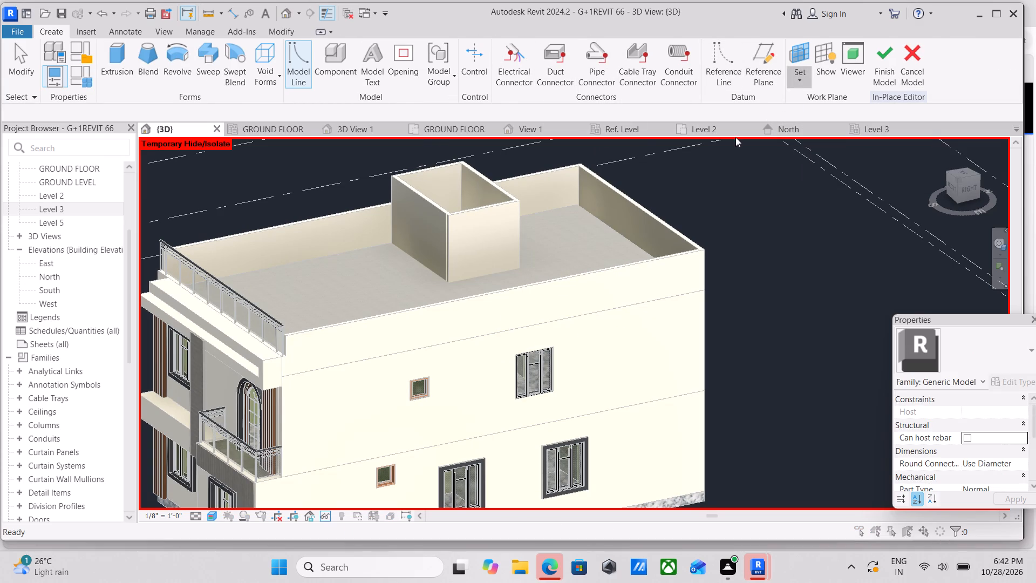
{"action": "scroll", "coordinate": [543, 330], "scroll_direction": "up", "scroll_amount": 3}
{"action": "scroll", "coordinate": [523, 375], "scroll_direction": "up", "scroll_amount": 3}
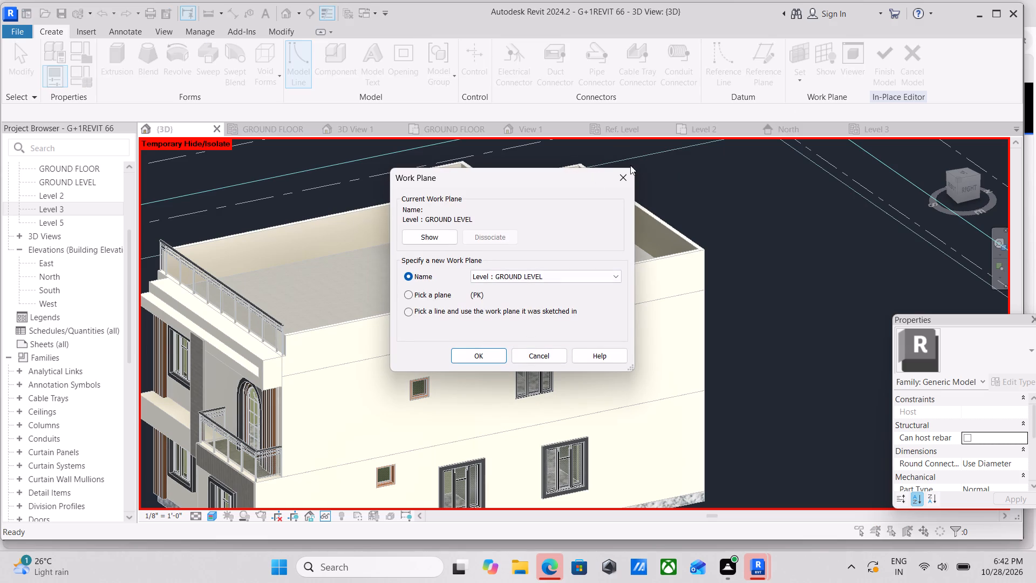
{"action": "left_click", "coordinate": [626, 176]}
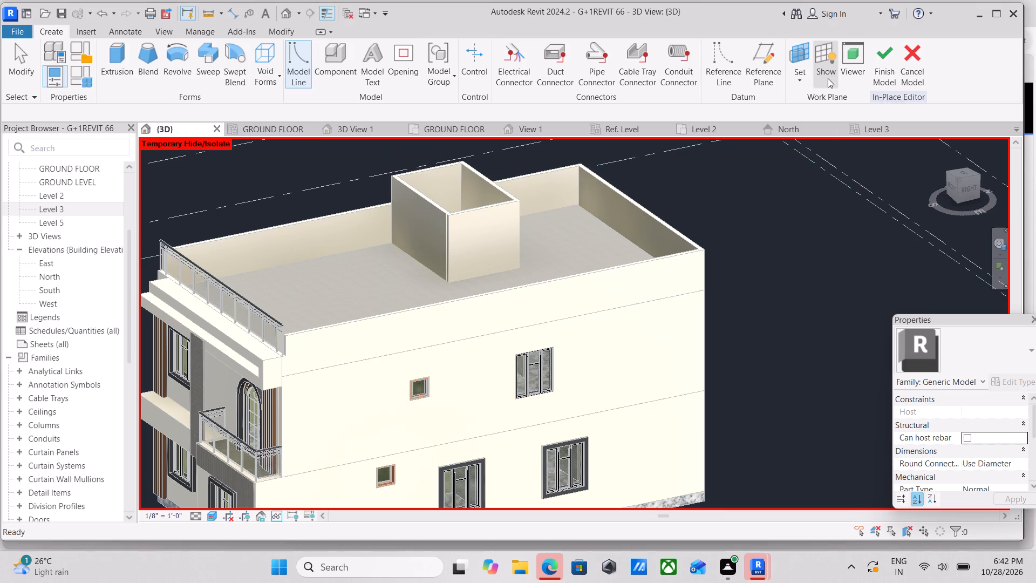
Set the work plane by picking the upper-floor face of the right side wall.
{"action": "left_click", "coordinate": [803, 84]}
{"action": "left_click", "coordinate": [801, 130]}
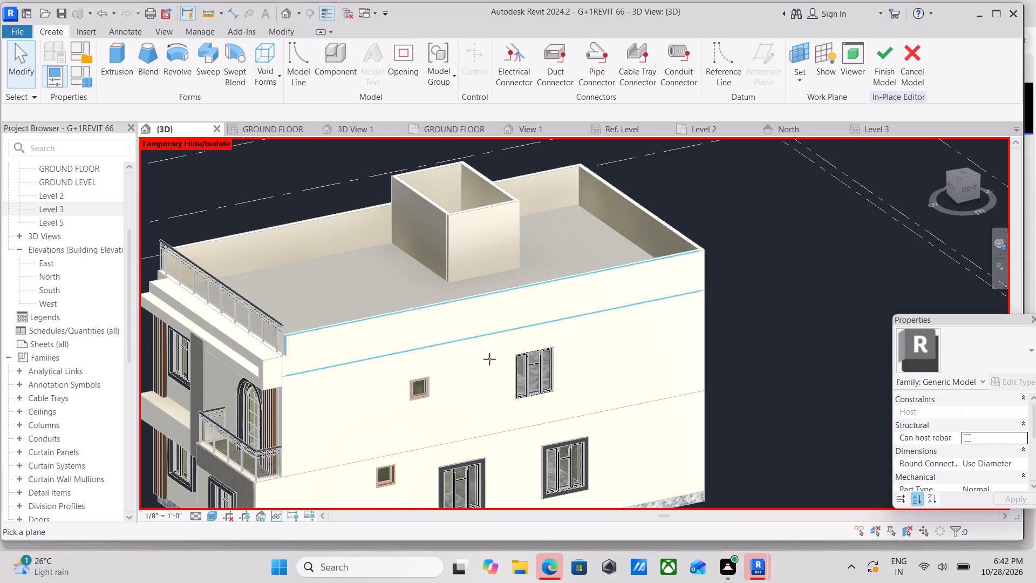
{"action": "scroll", "coordinate": [487, 369], "scroll_direction": "up", "scroll_amount": 3}
{"action": "left_click", "coordinate": [501, 320]}
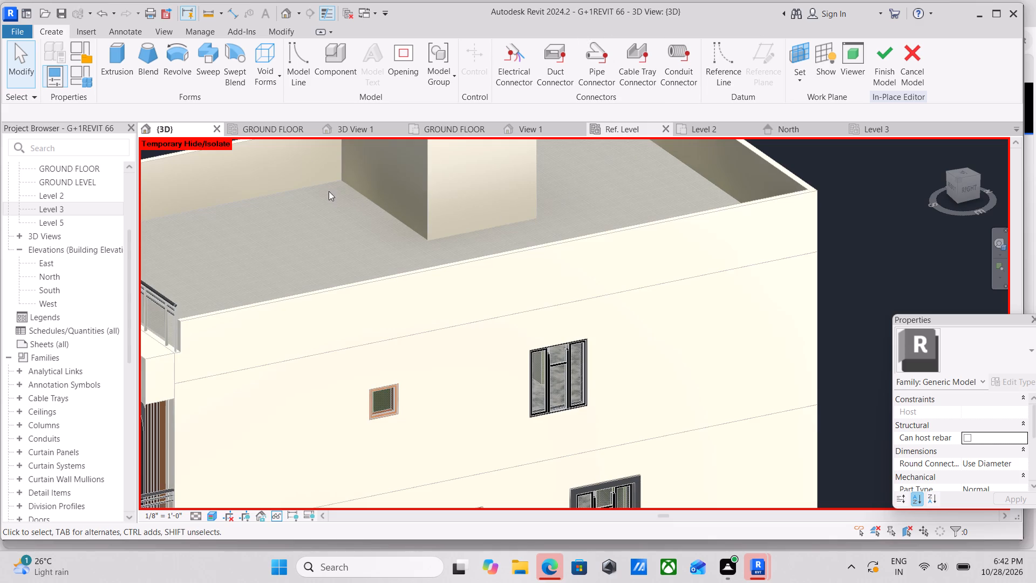
Start an extrusion and sketch a rectangle of about 4'-0" by 4'-5" along the upper-floor triple-casement window's outline.
{"action": "left_click", "coordinate": [121, 60]}
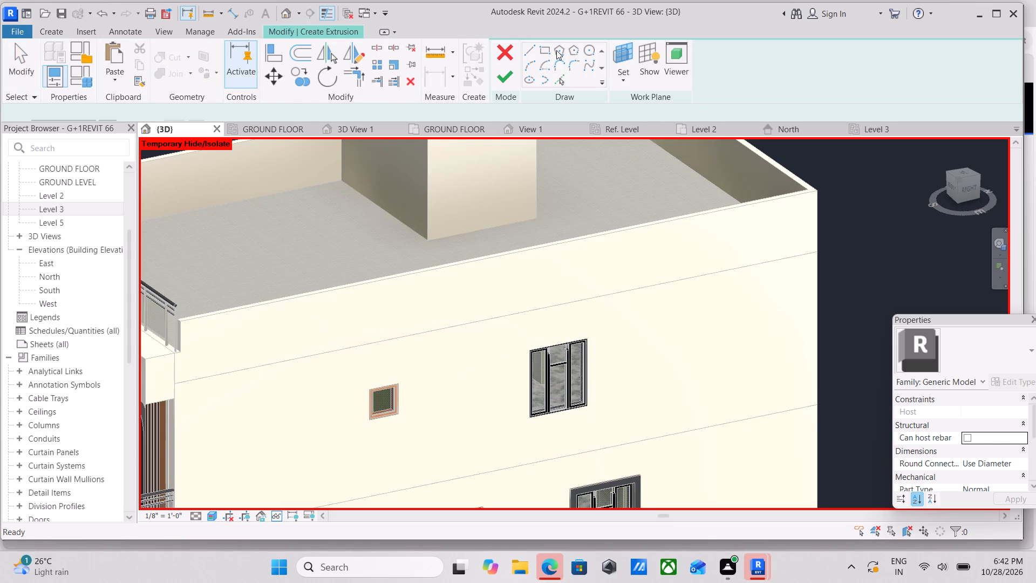
{"action": "left_click", "coordinate": [549, 51]}
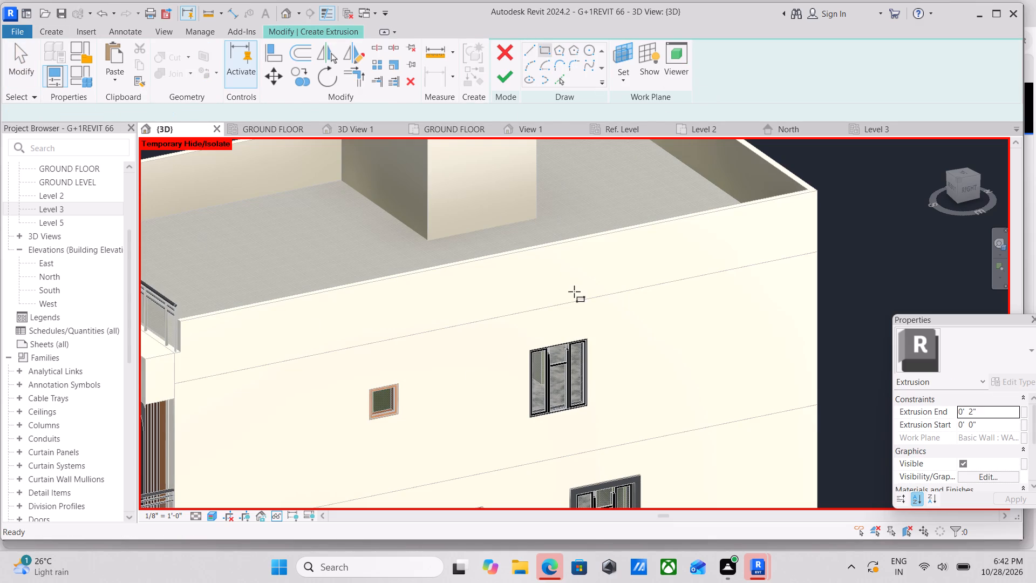
{"action": "scroll", "coordinate": [530, 368], "scroll_direction": "up", "scroll_amount": 9}
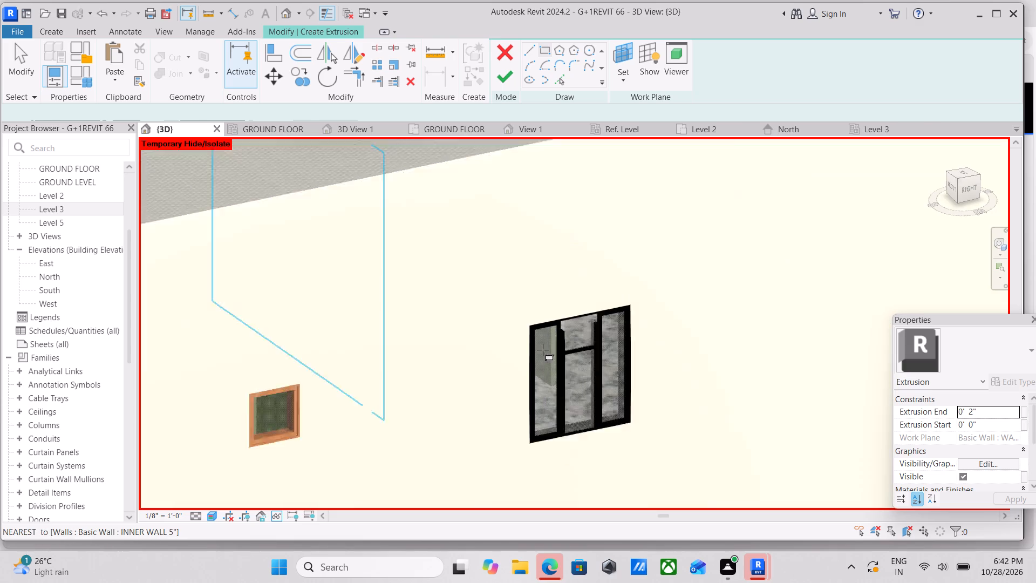
{"action": "scroll", "coordinate": [542, 348], "scroll_direction": "up", "scroll_amount": 2}
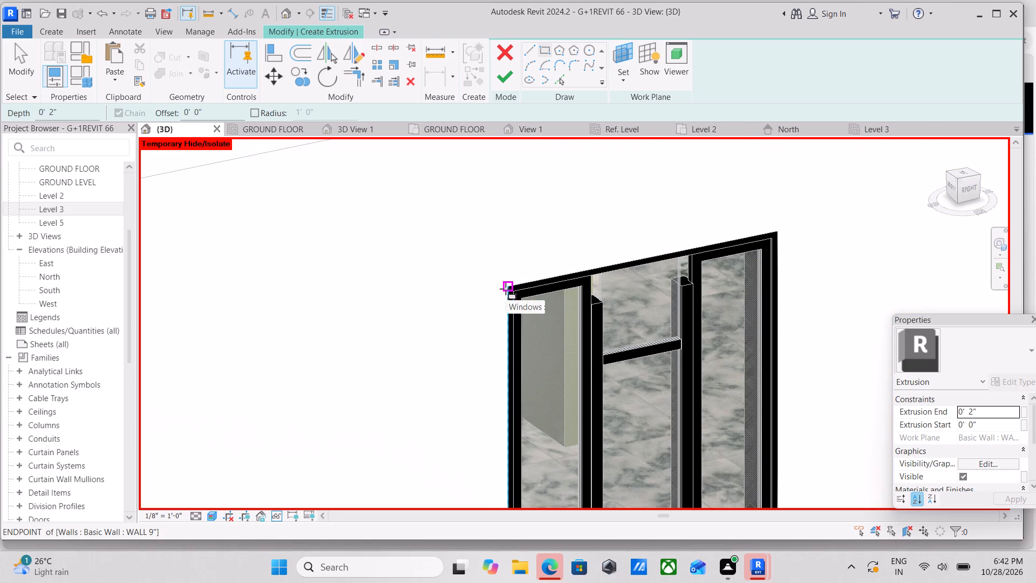
{"action": "left_click", "coordinate": [506, 289]}
{"action": "middle_click_drag", "start_coordinate": [592, 367], "coordinate": [432, 266]}
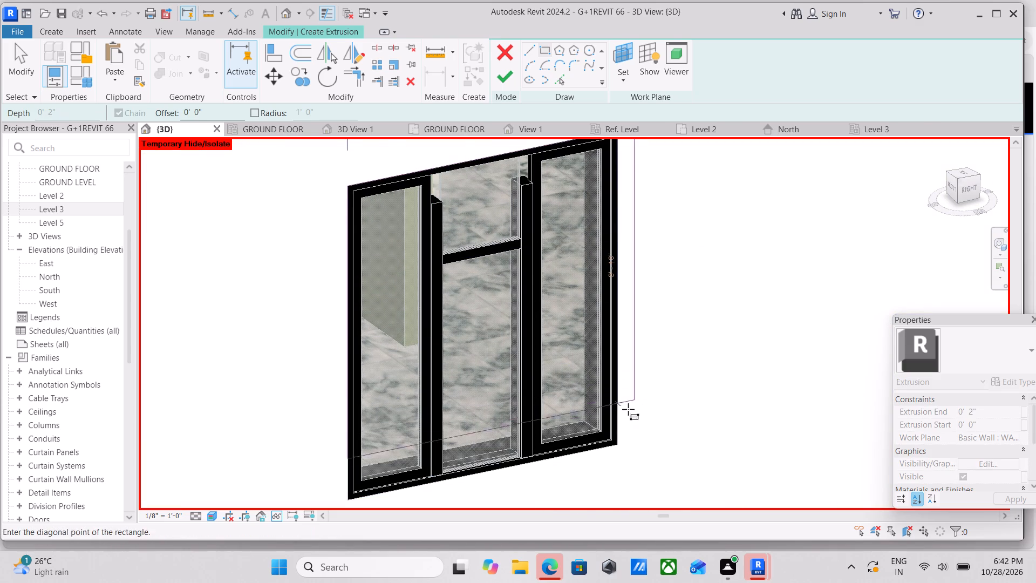
{"action": "left_click", "coordinate": [616, 449]}
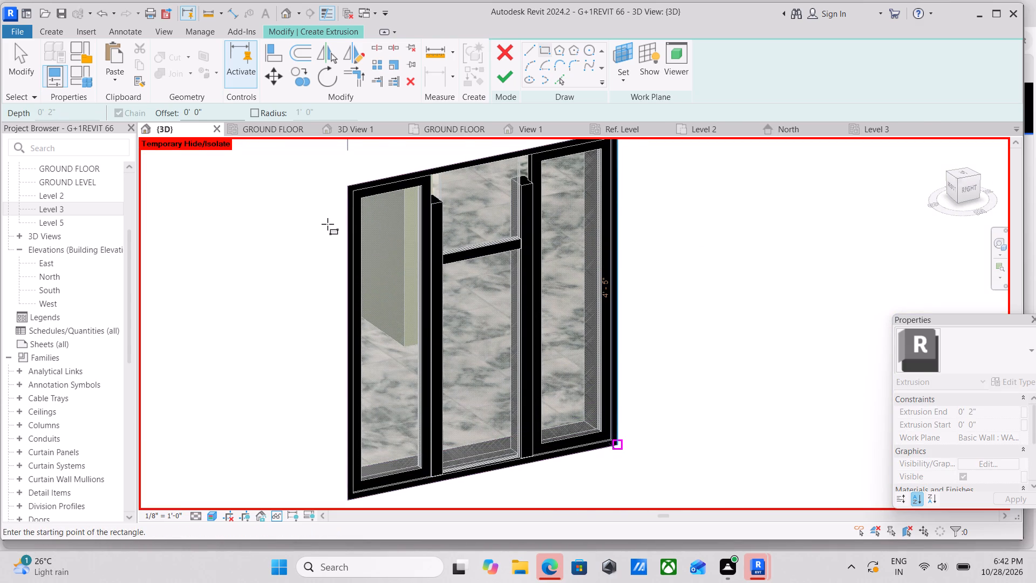
Sketch a second rectangle offset 5" outward from the upper-floor window's outline and finish the extrusion sketch.
{"action": "scroll", "coordinate": [328, 222], "scroll_direction": "down", "scroll_amount": 2}
{"action": "middle_click_drag", "start_coordinate": [328, 222], "coordinate": [358, 347]}
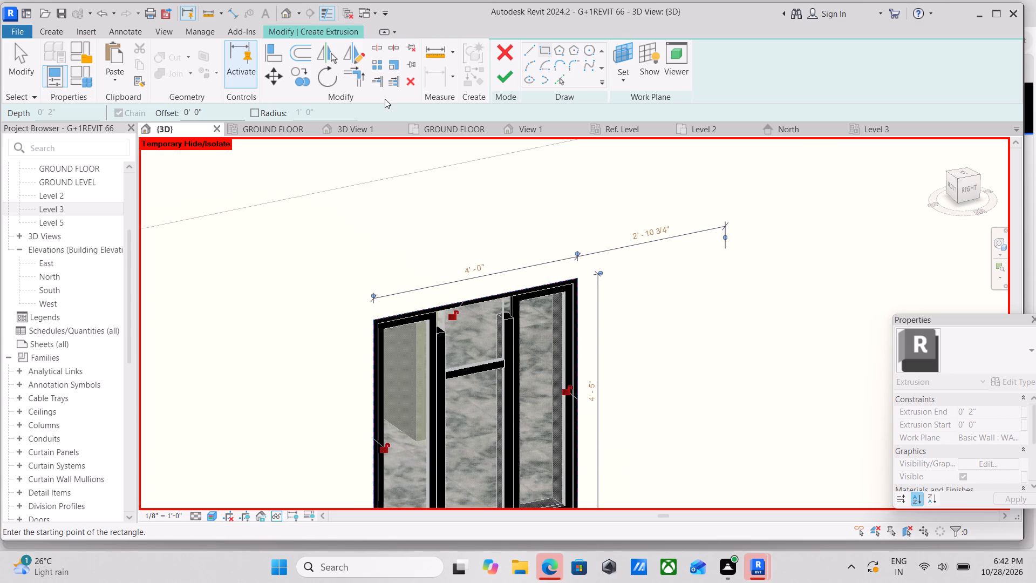
{"action": "left_click_drag", "start_coordinate": [216, 116], "coordinate": [112, 119]}
{"action": "key", "text": "5"}
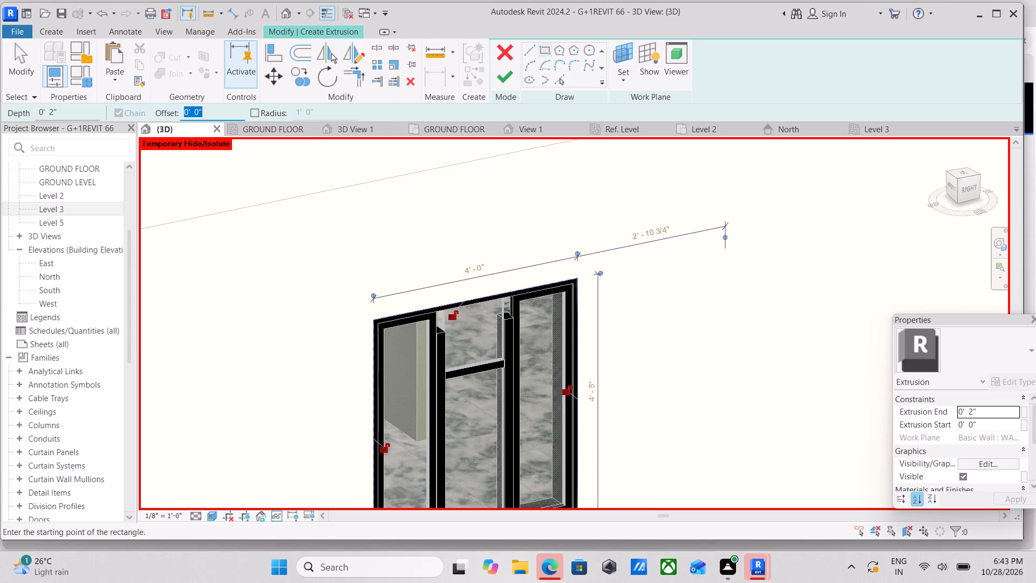
{"action": "key", "text": "shift+quotedbl"}
{"action": "key", "text": "Return"}
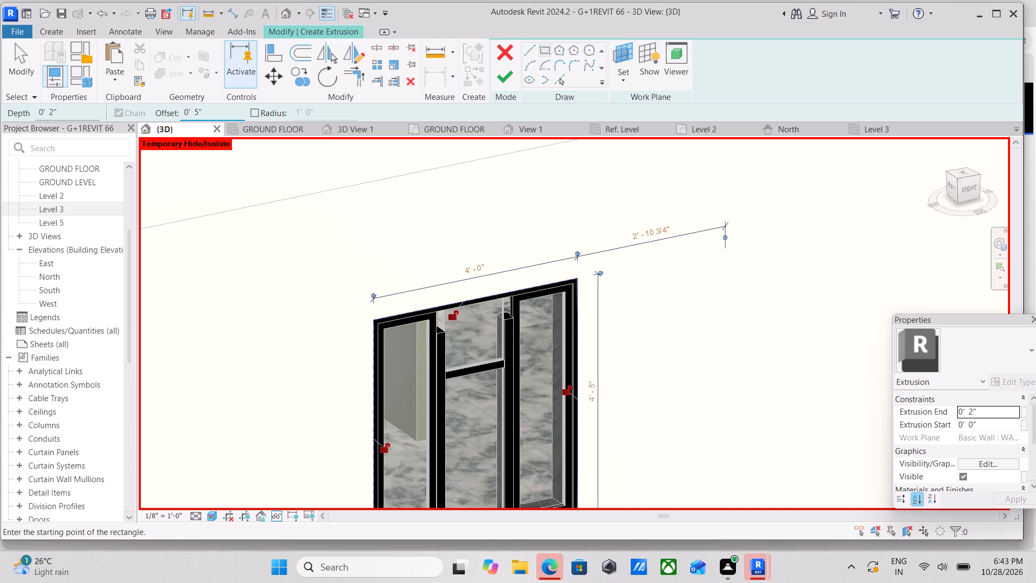
{"action": "left_click", "coordinate": [371, 323]}
{"action": "middle_click_drag", "start_coordinate": [456, 395], "coordinate": [317, 222]}
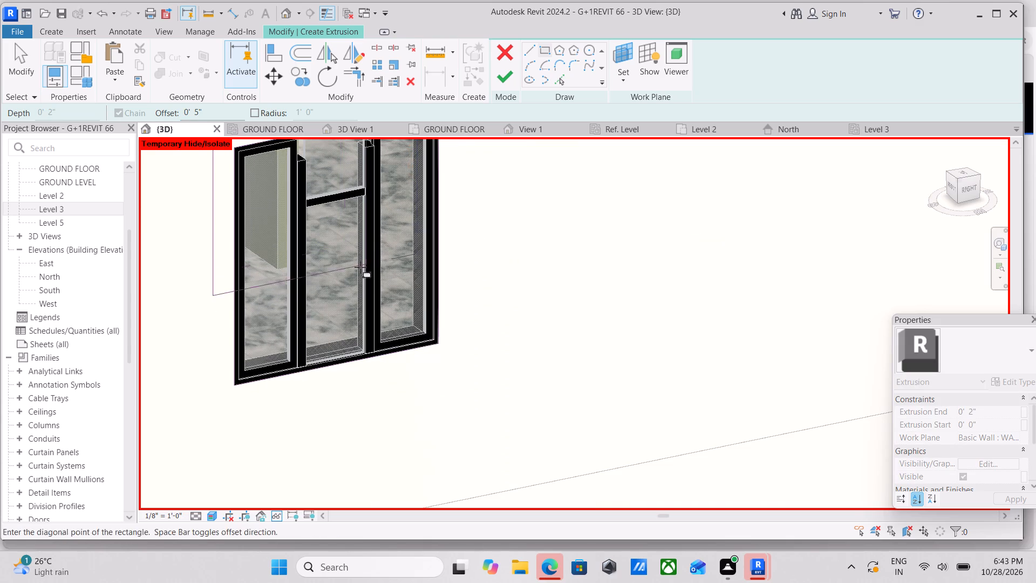
{"action": "left_click", "coordinate": [441, 340]}
{"action": "scroll", "coordinate": [504, 255], "scroll_direction": "down", "scroll_amount": 2}
{"action": "middle_click_drag", "start_coordinate": [504, 255], "coordinate": [499, 303]}
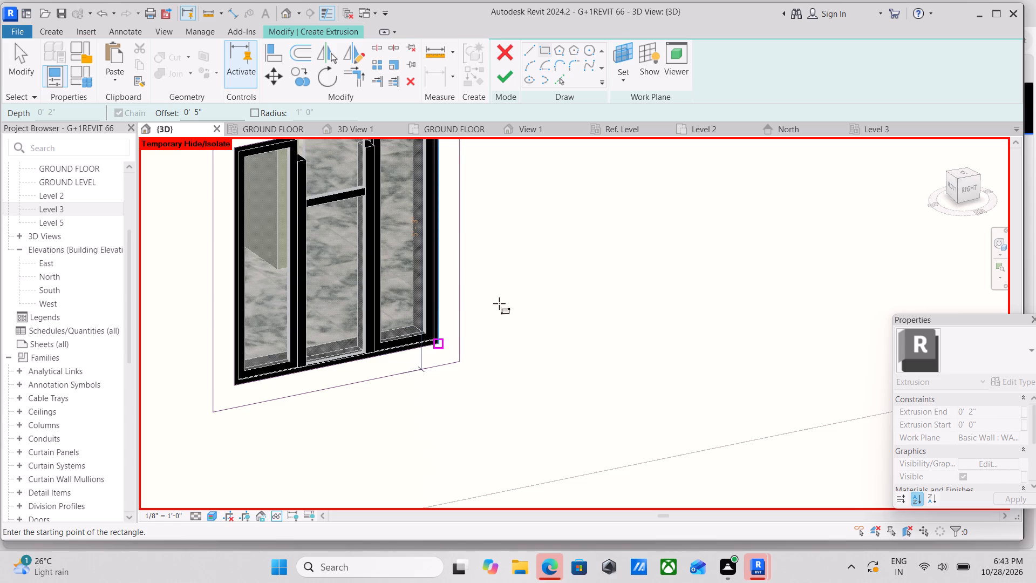
{"action": "middle_click_drag", "start_coordinate": [499, 303], "coordinate": [473, 389]}
{"action": "scroll", "coordinate": [498, 309], "scroll_direction": "down", "scroll_amount": 1}
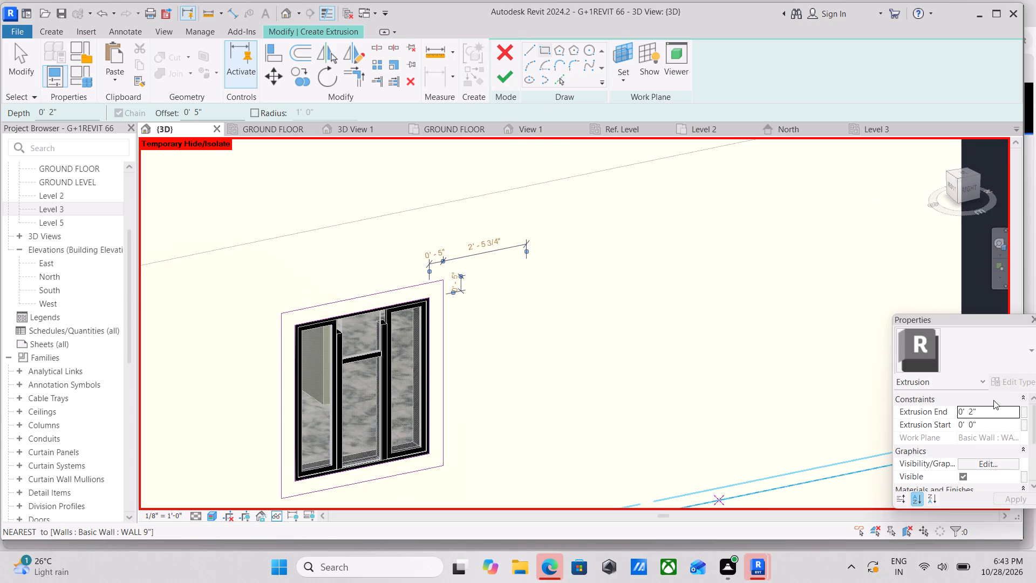
{"action": "scroll", "coordinate": [1002, 417], "scroll_direction": "down", "scroll_amount": 3}
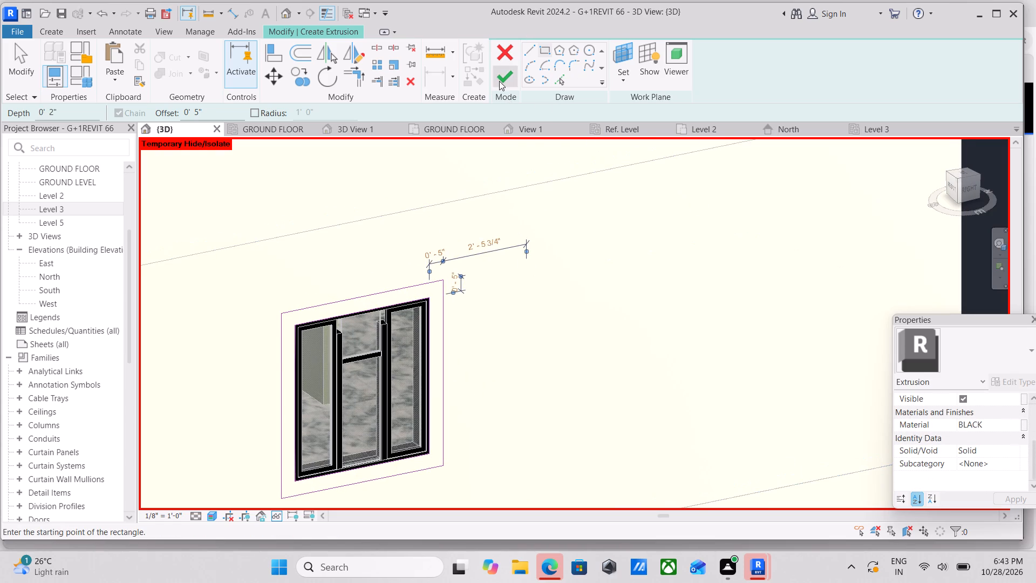
{"action": "left_click", "coordinate": [499, 81]}
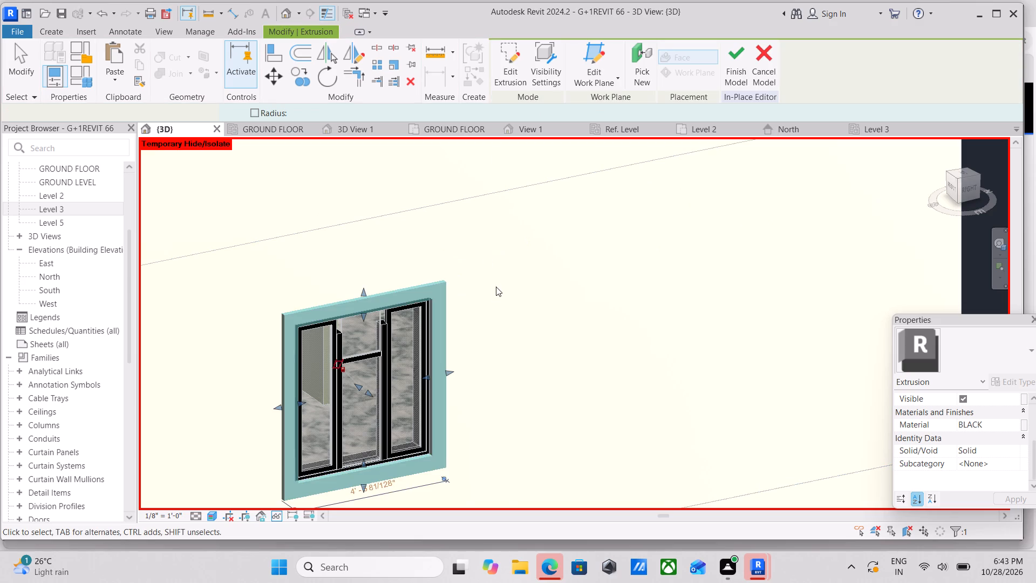
Set the upper-floor surround's extrusion end to 5", finish the in-place model and dismiss the save reminder.
{"action": "scroll", "coordinate": [497, 296], "scroll_direction": "down", "scroll_amount": 6}
{"action": "scroll", "coordinate": [957, 429], "scroll_direction": "up", "scroll_amount": 2}
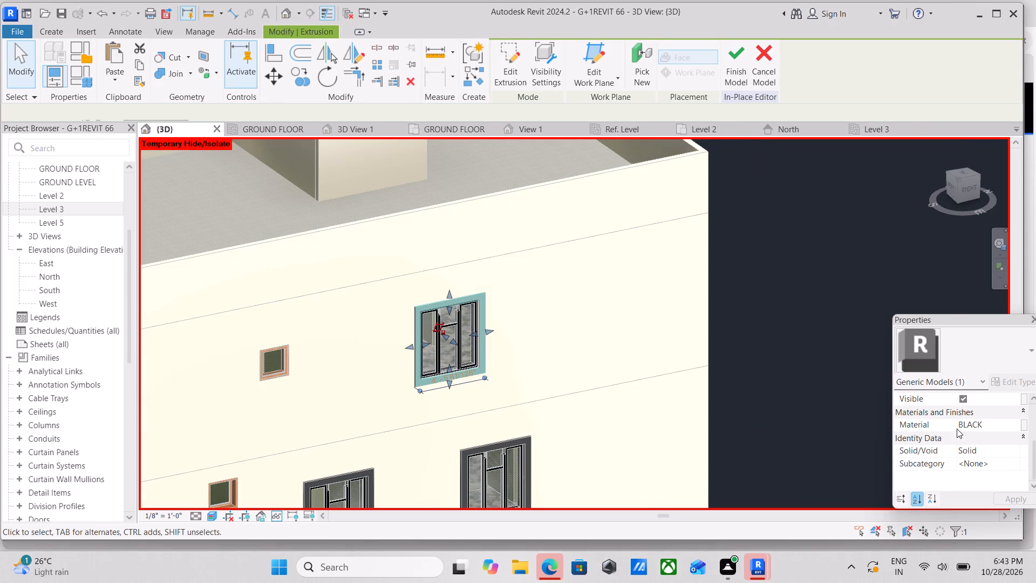
{"action": "scroll", "coordinate": [957, 429], "scroll_direction": "up", "scroll_amount": 1}
{"action": "left_click", "coordinate": [997, 412]}
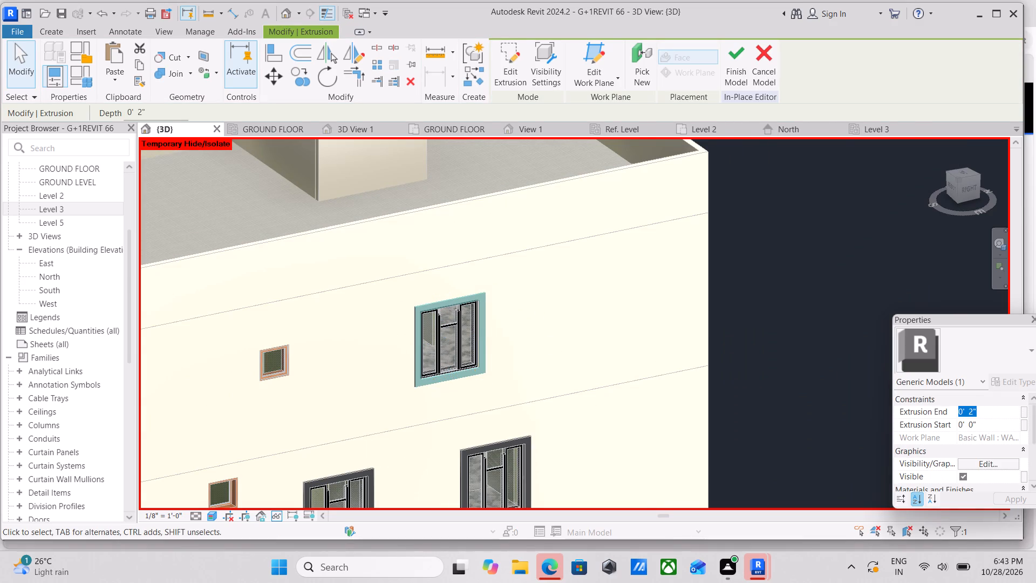
{"action": "key", "text": "5"}
{"action": "key", "text": "shift+quotedbl"}
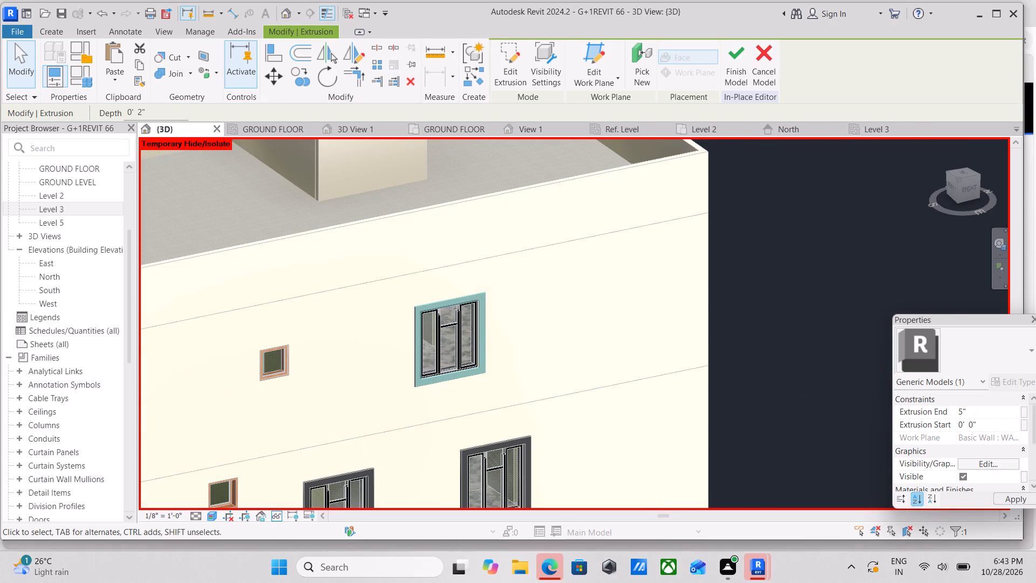
{"action": "key", "text": "Return"}
{"action": "scroll", "coordinate": [939, 408], "scroll_direction": "up", "scroll_amount": 2}
{"action": "left_click", "coordinate": [730, 50]}
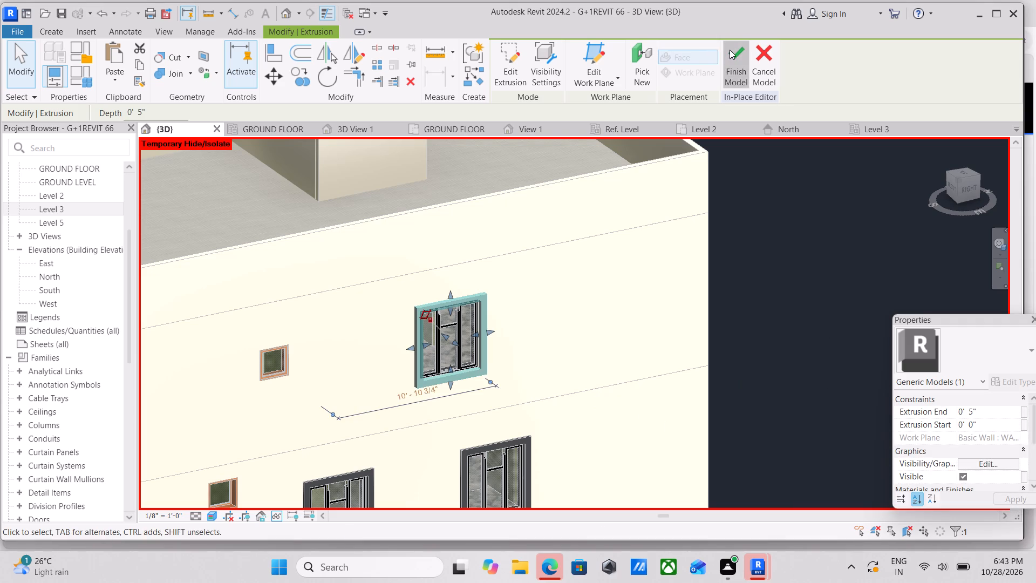
{"action": "scroll", "coordinate": [503, 281], "scroll_direction": "down", "scroll_amount": 1}
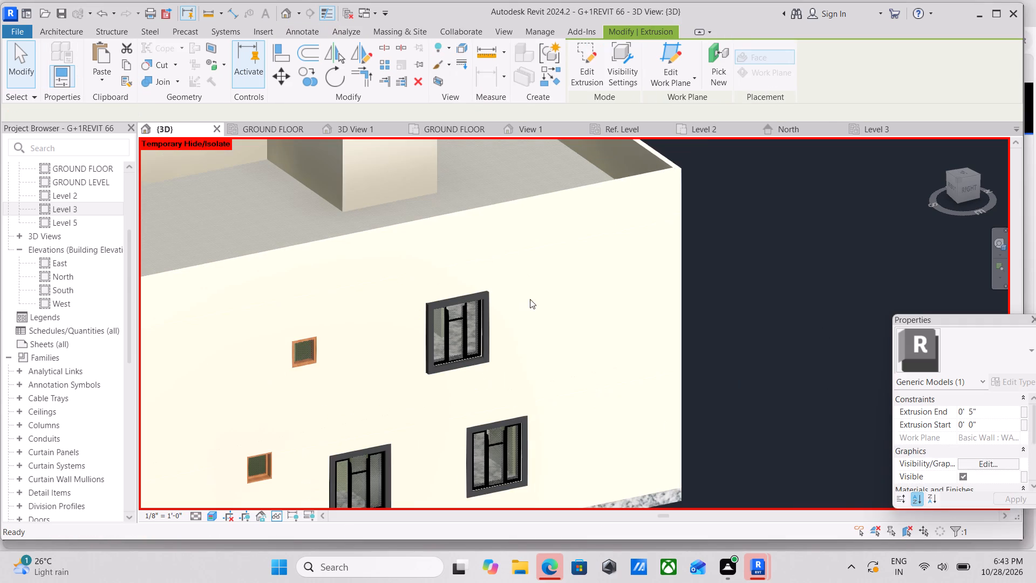
{"action": "scroll", "coordinate": [530, 299], "scroll_direction": "down", "scroll_amount": 3}
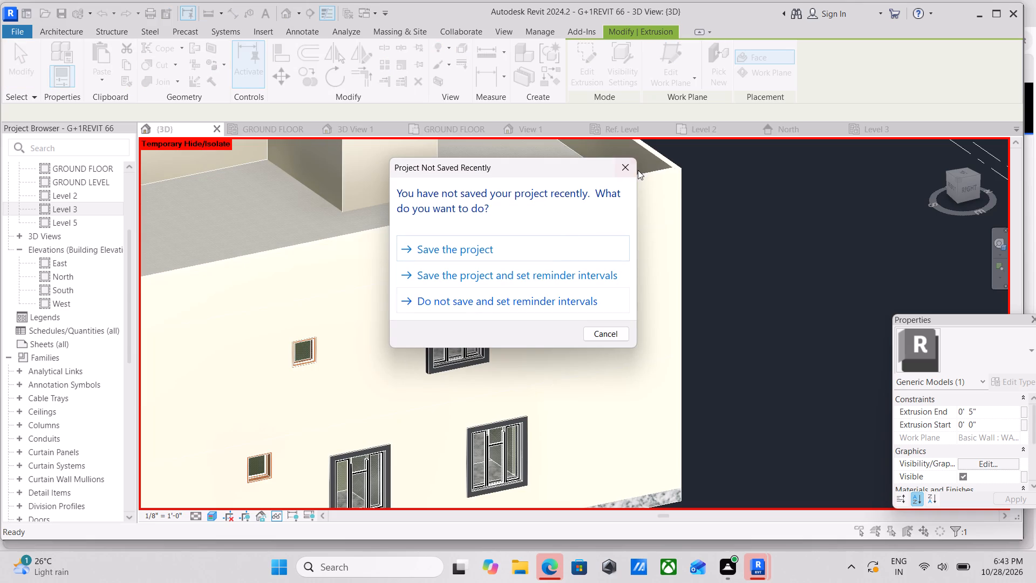
{"action": "left_click", "coordinate": [631, 164]}
Examine the window surrounds on the right side wall and the windows on the adjoining rear wall.
{"action": "scroll", "coordinate": [560, 401], "scroll_direction": "down", "scroll_amount": 3}
{"action": "middle_click_drag", "start_coordinate": [560, 399], "coordinate": [560, 392]}
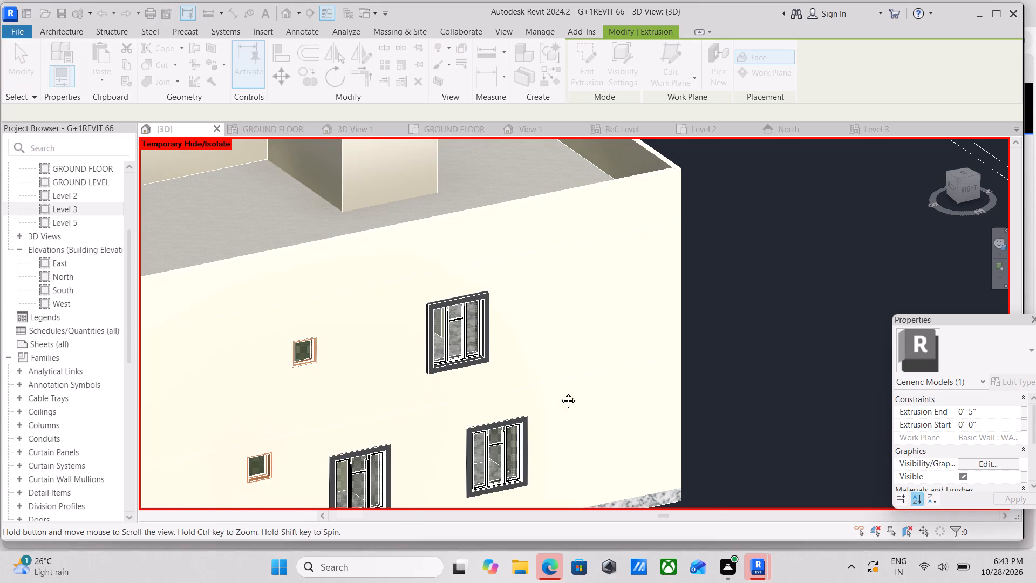
{"action": "middle_click_drag", "start_coordinate": [560, 392], "coordinate": [592, 309]}
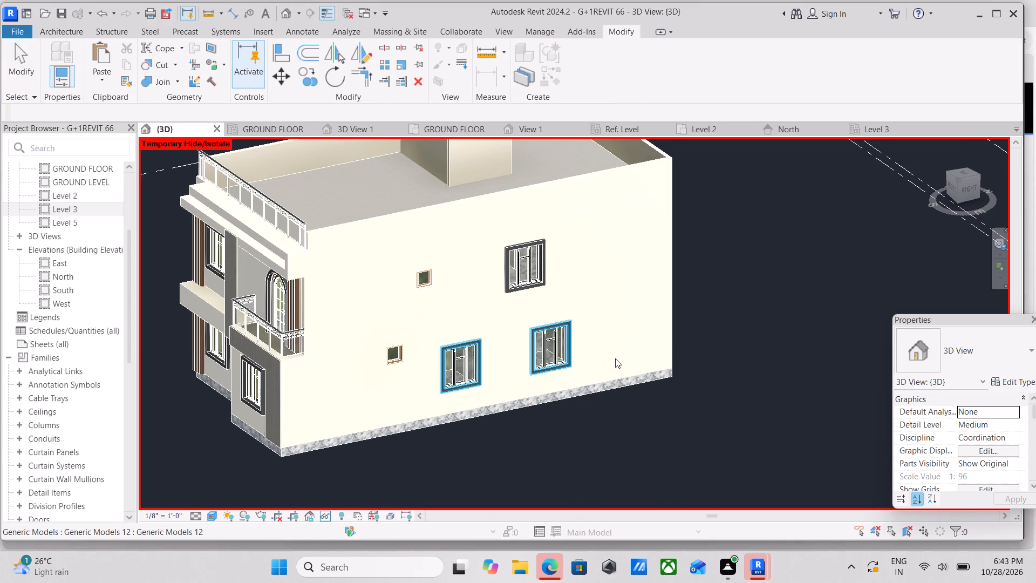
{"action": "middle_click_drag", "start_coordinate": [625, 347], "coordinate": [444, 367], "text": "shift"}
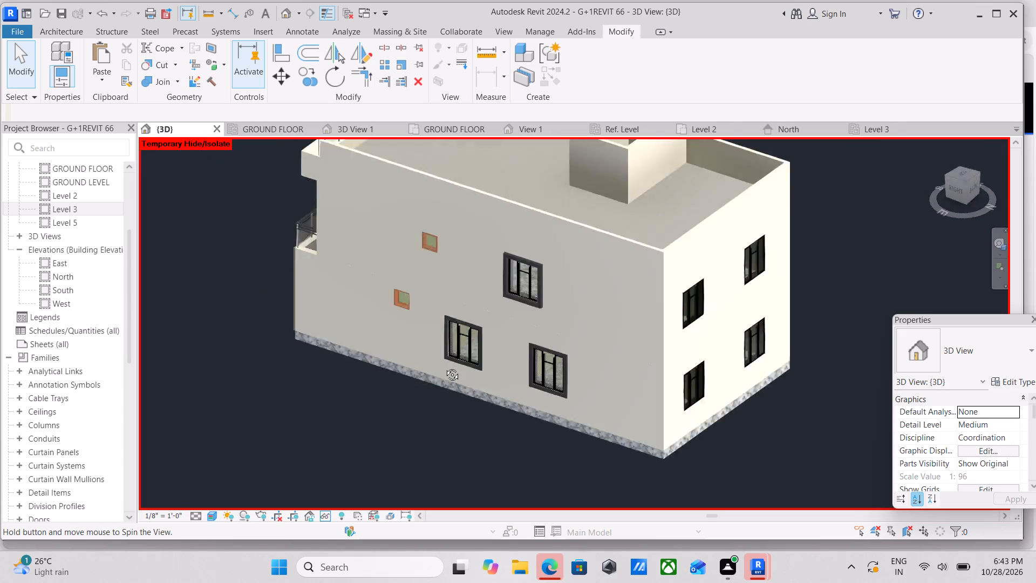
Examine the side and rear walls from all around the house for windows that still lack surrounds.
{"action": "middle_click_drag", "start_coordinate": [444, 367], "coordinate": [388, 359], "text": "shift"}
{"action": "middle_click_drag", "start_coordinate": [502, 389], "coordinate": [626, 322]}
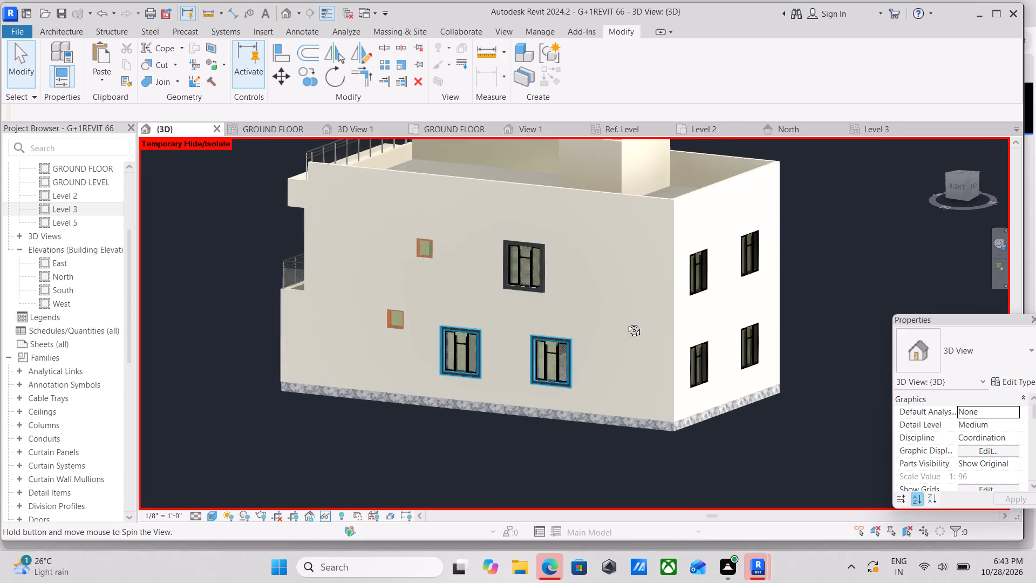
{"action": "middle_click_drag", "start_coordinate": [626, 322], "coordinate": [362, 396]}
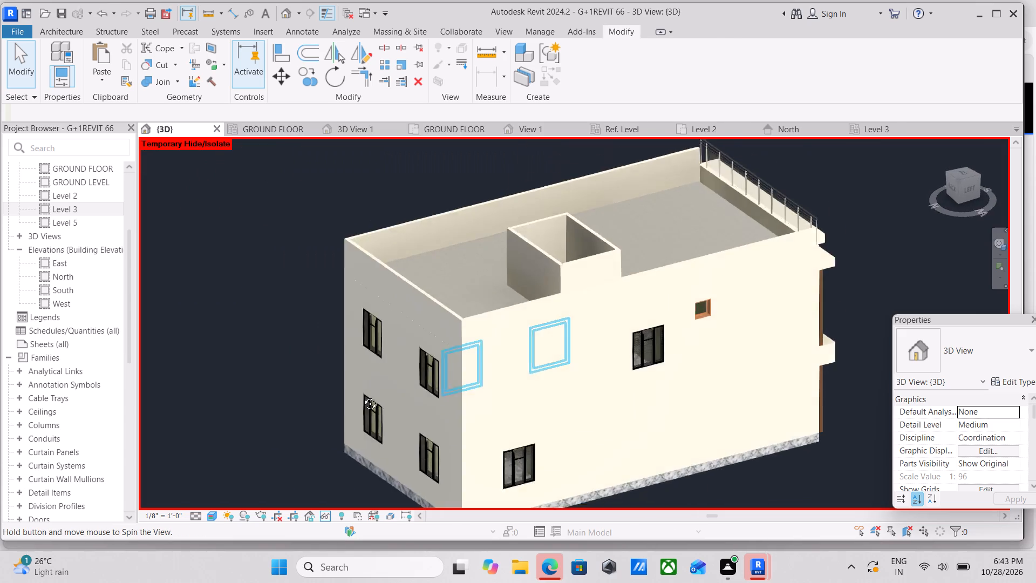
{"action": "middle_click_drag", "start_coordinate": [362, 396], "coordinate": [391, 408]}
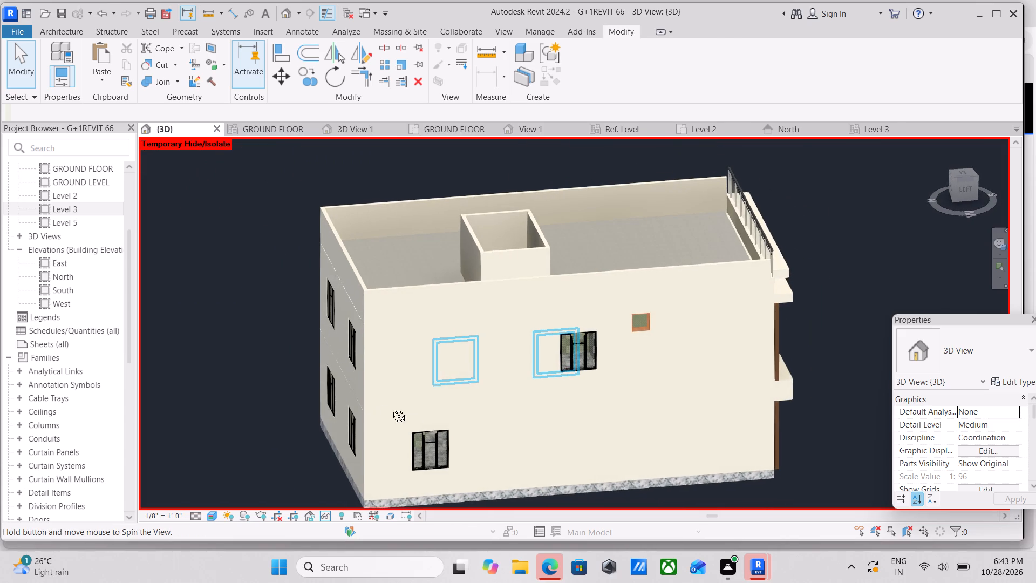
{"action": "middle_click_drag", "start_coordinate": [391, 408], "coordinate": [557, 418]}
{"action": "middle_click_drag", "start_coordinate": [635, 360], "coordinate": [540, 427]}
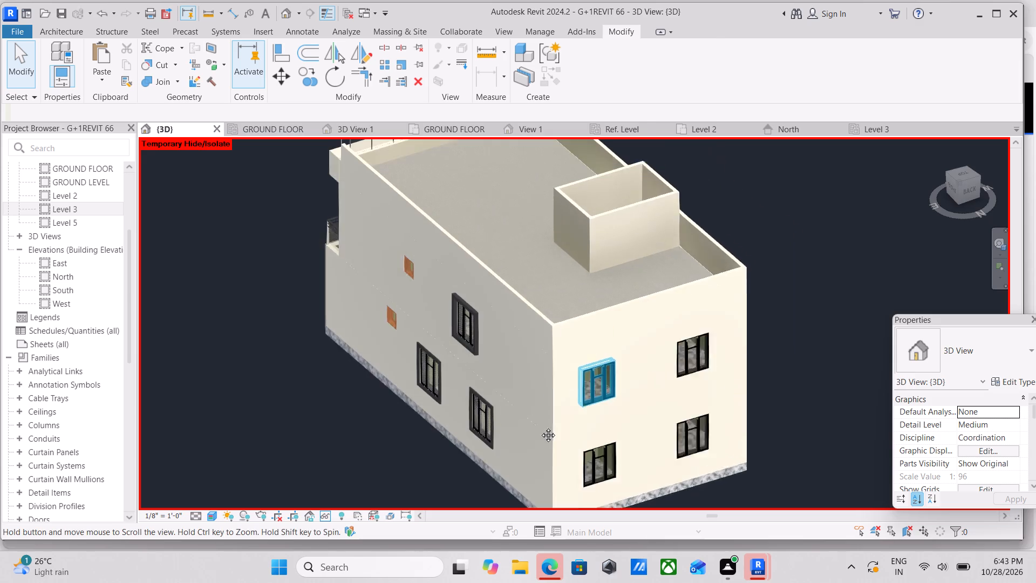
{"action": "middle_click_drag", "start_coordinate": [540, 427], "coordinate": [540, 427]}
{"action": "scroll", "coordinate": [591, 362], "scroll_direction": "up", "scroll_amount": 1}
{"action": "scroll", "coordinate": [591, 360], "scroll_direction": "down", "scroll_amount": 3}
{"action": "scroll", "coordinate": [558, 294], "scroll_direction": "up", "scroll_amount": 4}
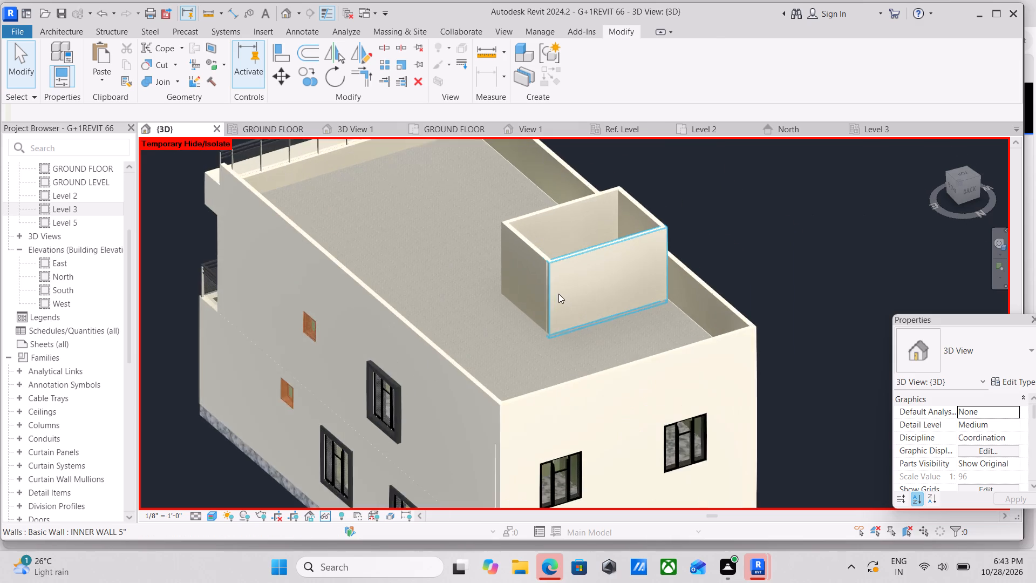
{"action": "scroll", "coordinate": [558, 294], "scroll_direction": "up", "scroll_amount": 6}
{"action": "scroll", "coordinate": [575, 306], "scroll_direction": "down", "scroll_amount": 4}
{"action": "scroll", "coordinate": [561, 367], "scroll_direction": "down", "scroll_amount": 3}
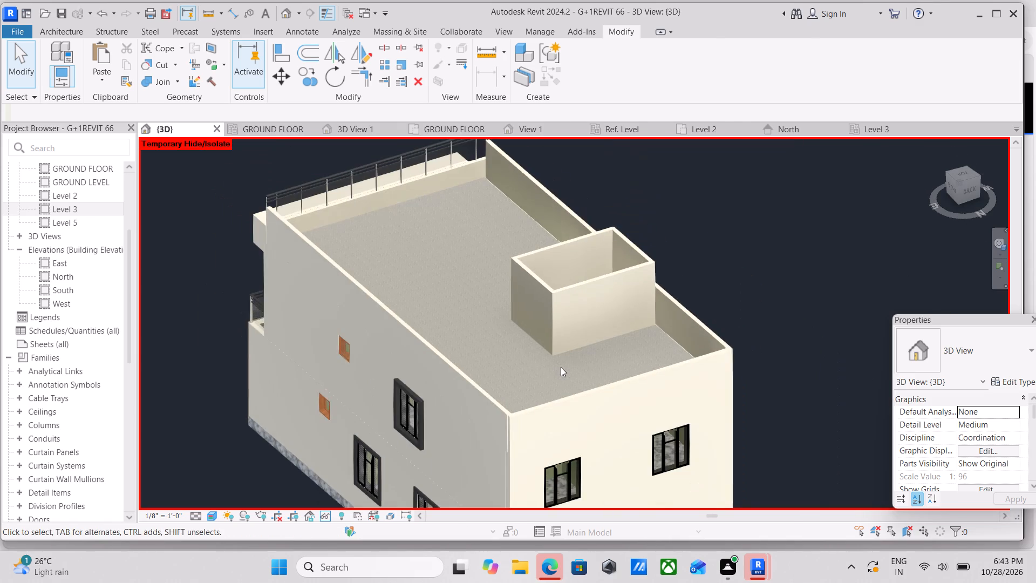
{"action": "scroll", "coordinate": [561, 367], "scroll_direction": "down", "scroll_amount": 2}
Create an in-place model in the Generic Models category and pick the rear wall's face as its work plane.
{"action": "middle_click_drag", "start_coordinate": [560, 392], "coordinate": [549, 330]}
{"action": "scroll", "coordinate": [571, 410], "scroll_direction": "up", "scroll_amount": 8}
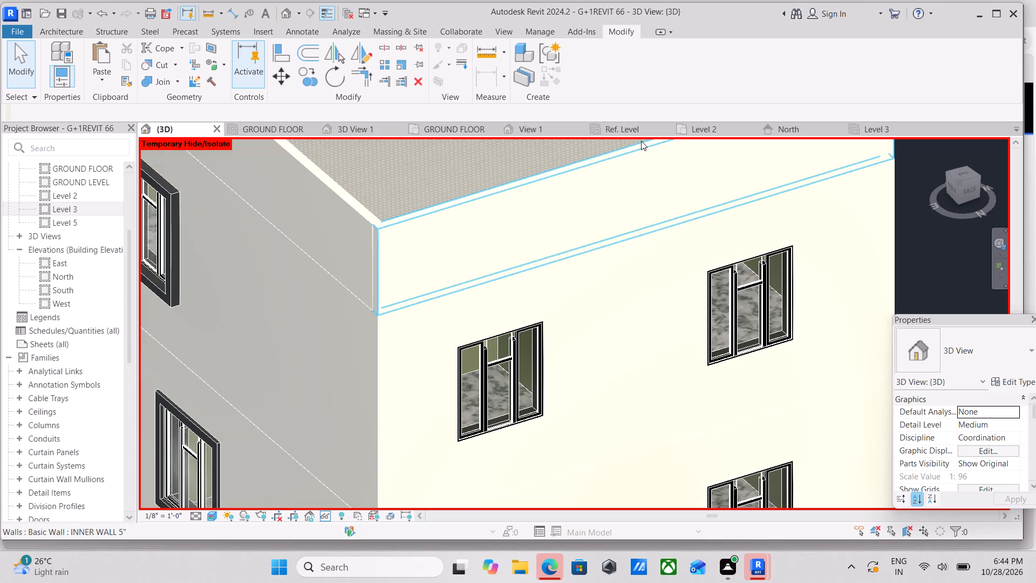
{"action": "left_click", "coordinate": [43, 30]}
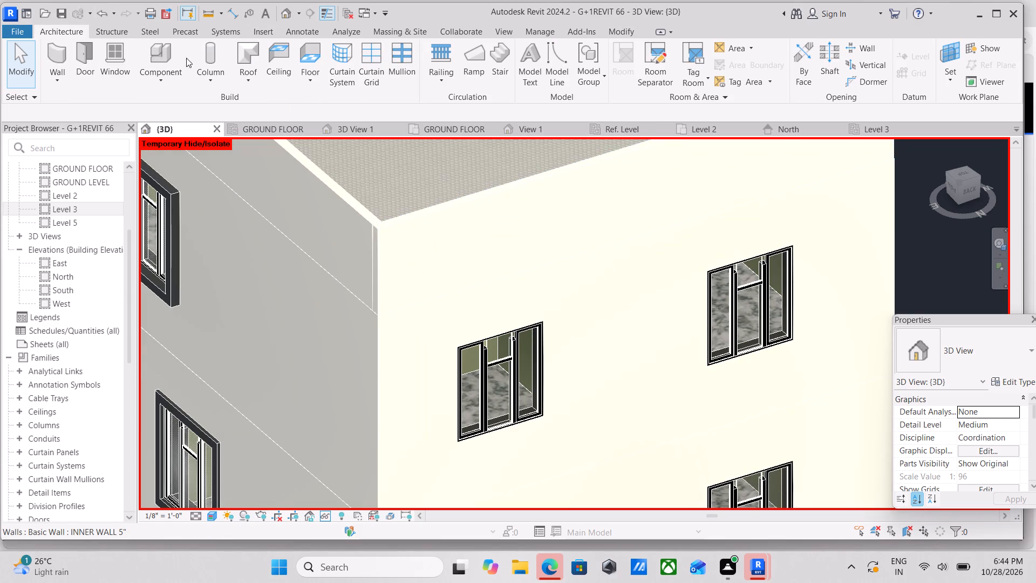
{"action": "left_click", "coordinate": [166, 82]}
{"action": "left_click", "coordinate": [171, 80]}
{"action": "left_click", "coordinate": [150, 71]}
{"action": "left_click", "coordinate": [183, 143]}
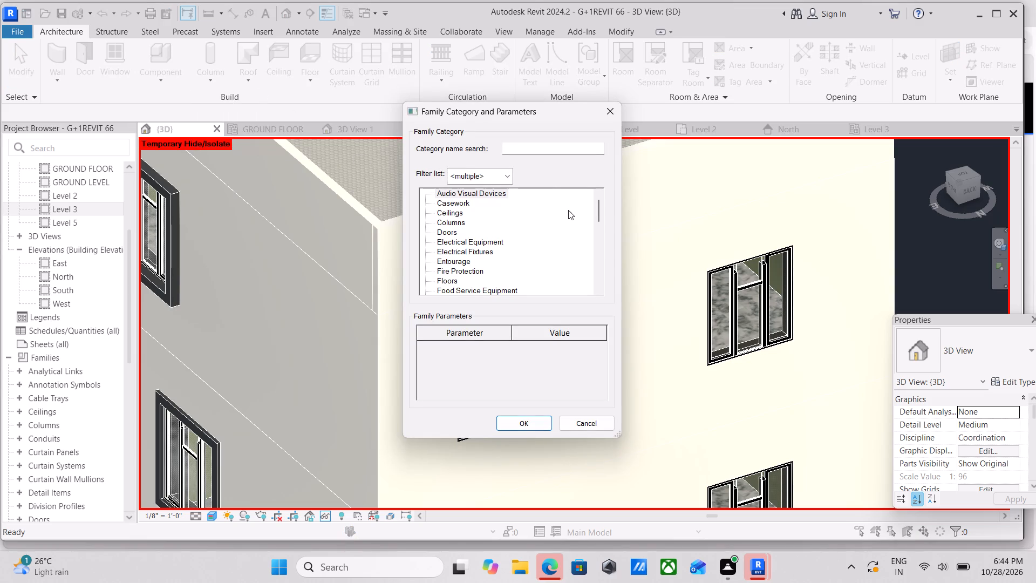
{"action": "scroll", "coordinate": [578, 213], "scroll_direction": "down", "scroll_amount": 4}
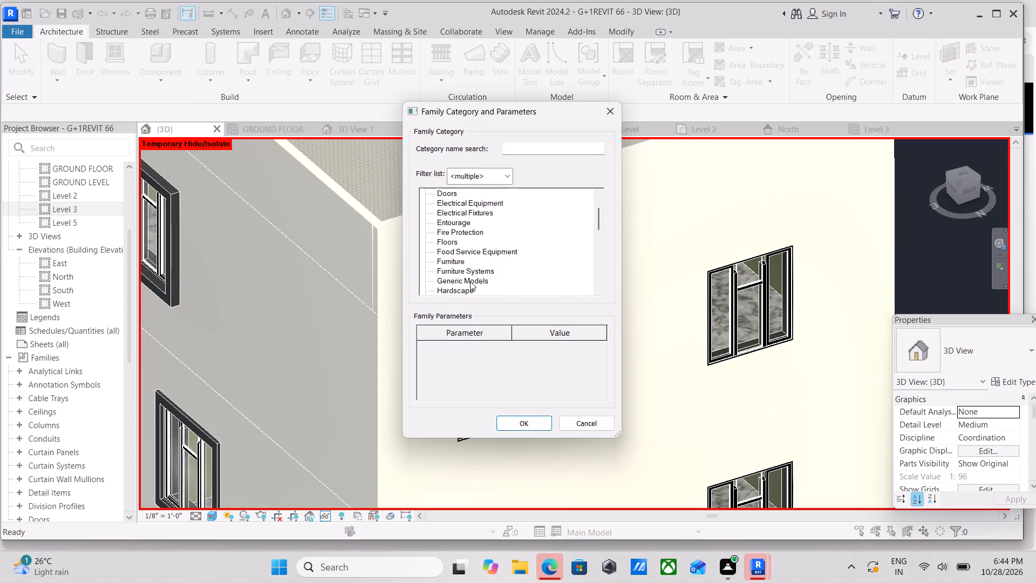
{"action": "left_click", "coordinate": [468, 281]}
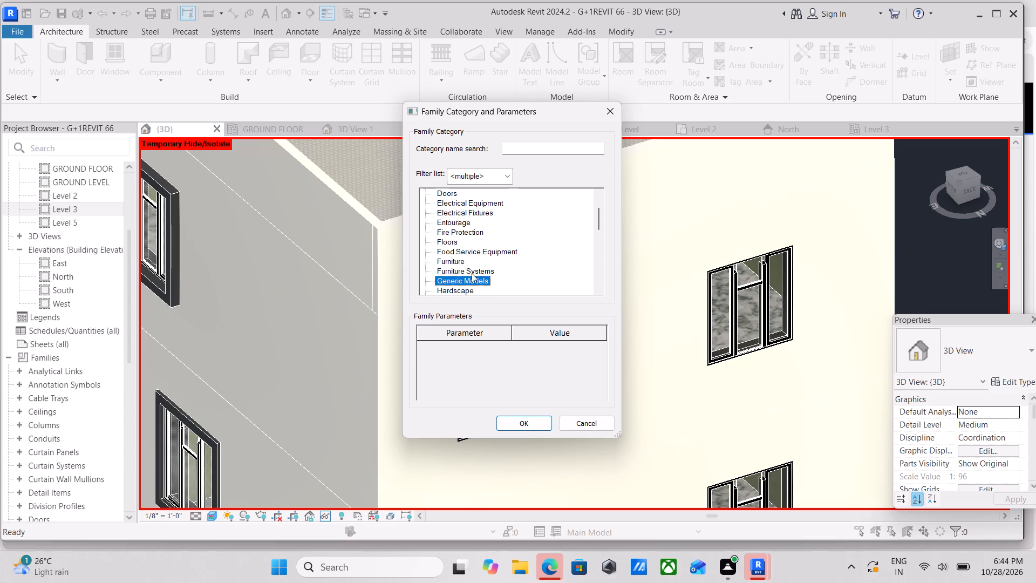
{"action": "left_click", "coordinate": [522, 425]}
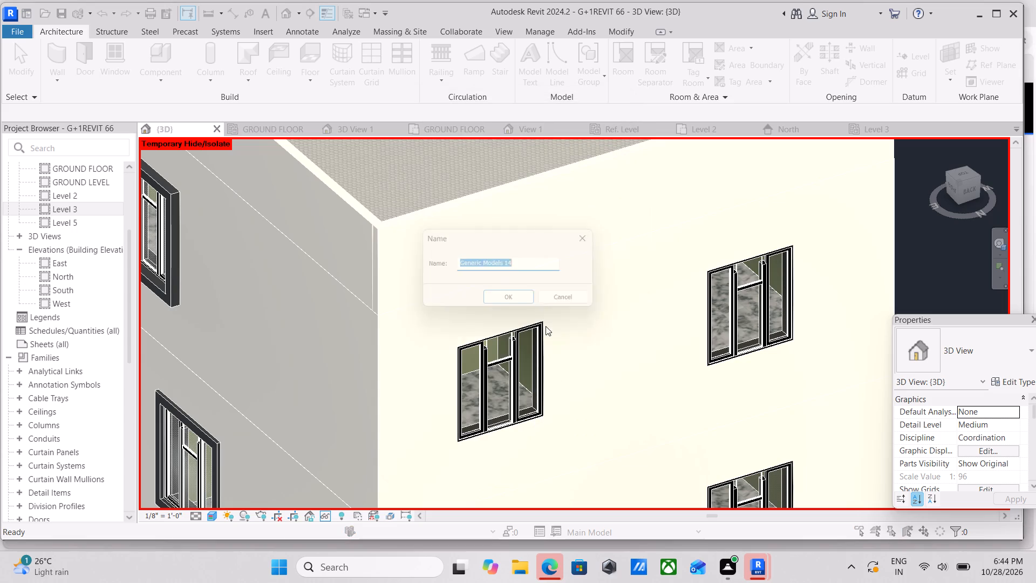
{"action": "left_click", "coordinate": [523, 303]}
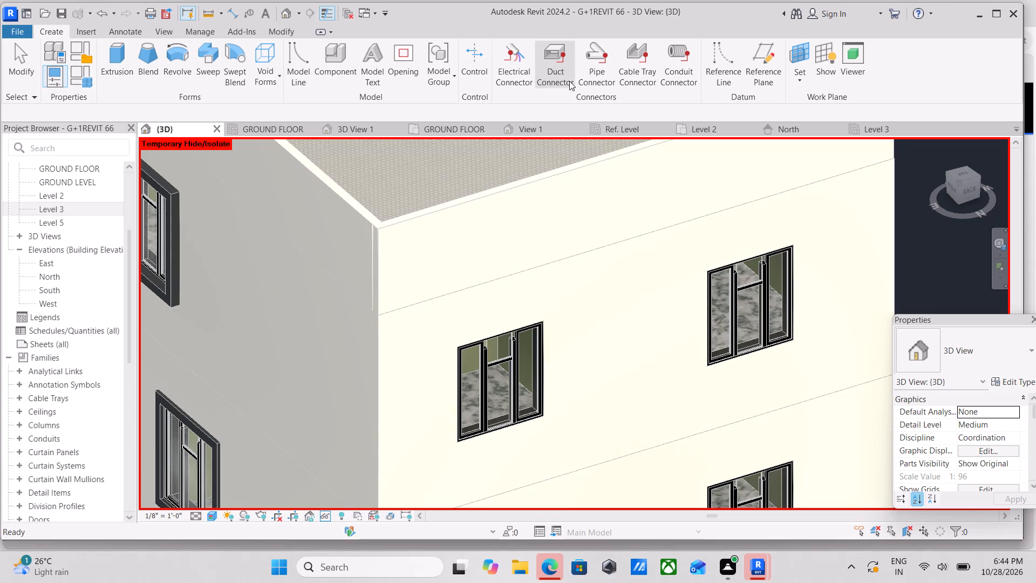
{"action": "left_click", "coordinate": [800, 79]}
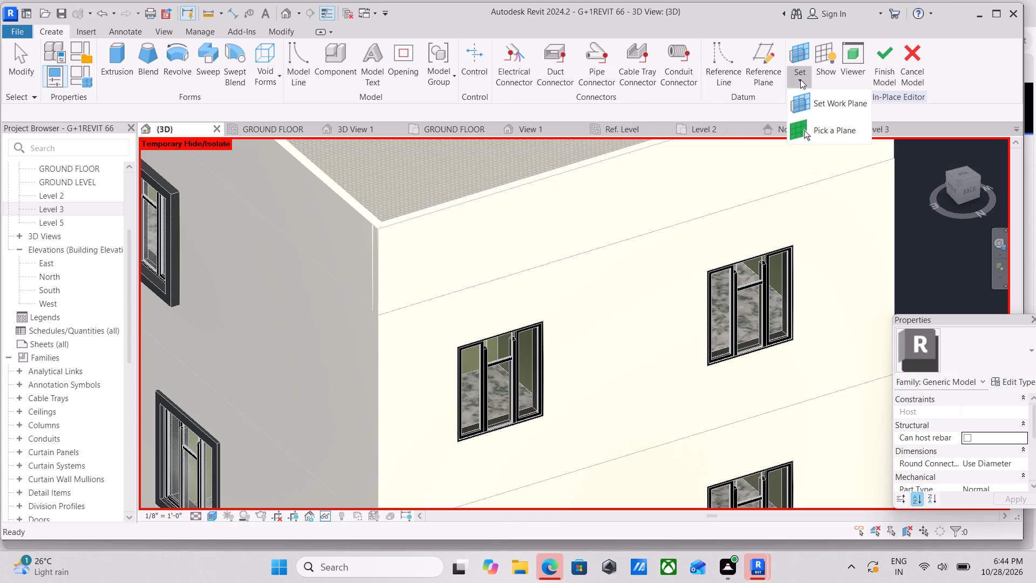
{"action": "left_click", "coordinate": [800, 137]}
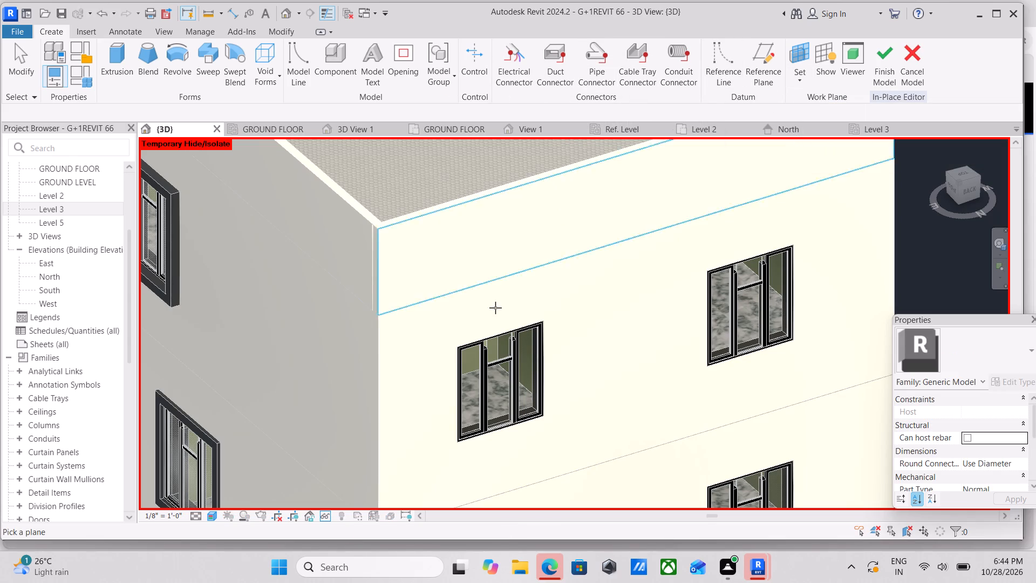
{"action": "left_click", "coordinate": [382, 326]}
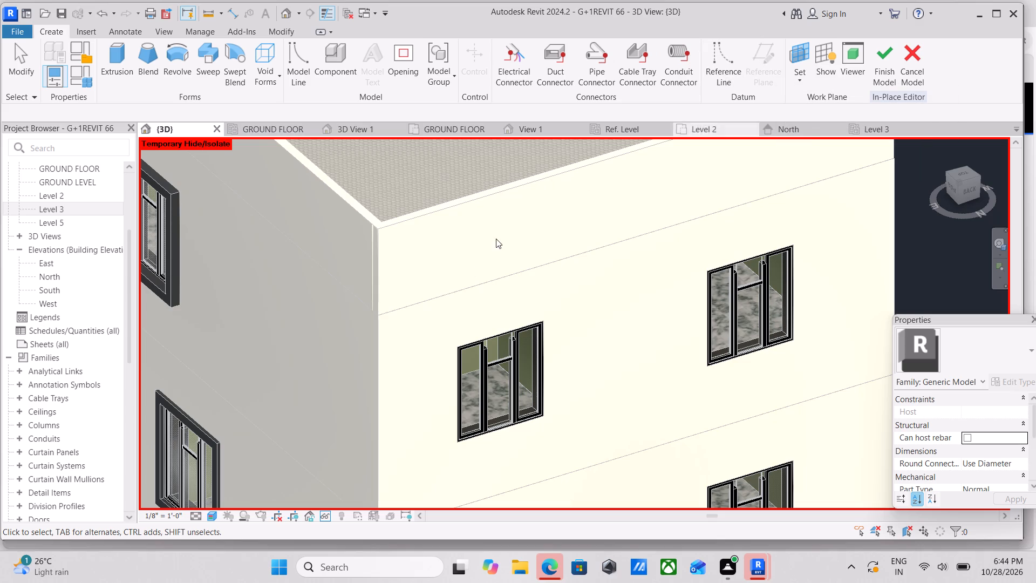
Start an extrusion and sketch a rectangle about 4'-5" high along the outline of the rear wall's upper-floor window nearest the surrounded side wall.
{"action": "middle_click_drag", "start_coordinate": [467, 273], "coordinate": [446, 197]}
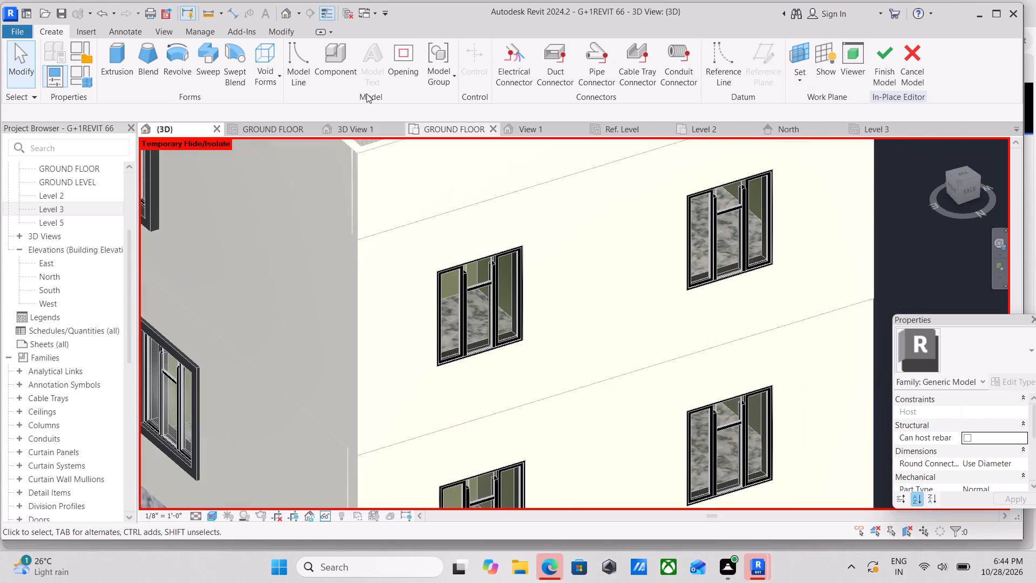
{"action": "left_click", "coordinate": [123, 67]}
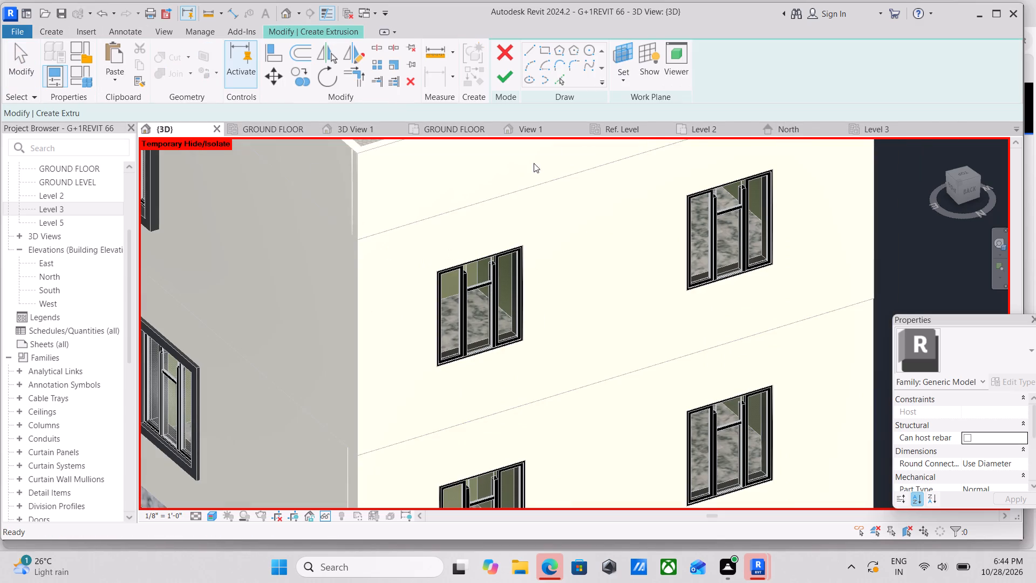
{"action": "left_click", "coordinate": [544, 49]}
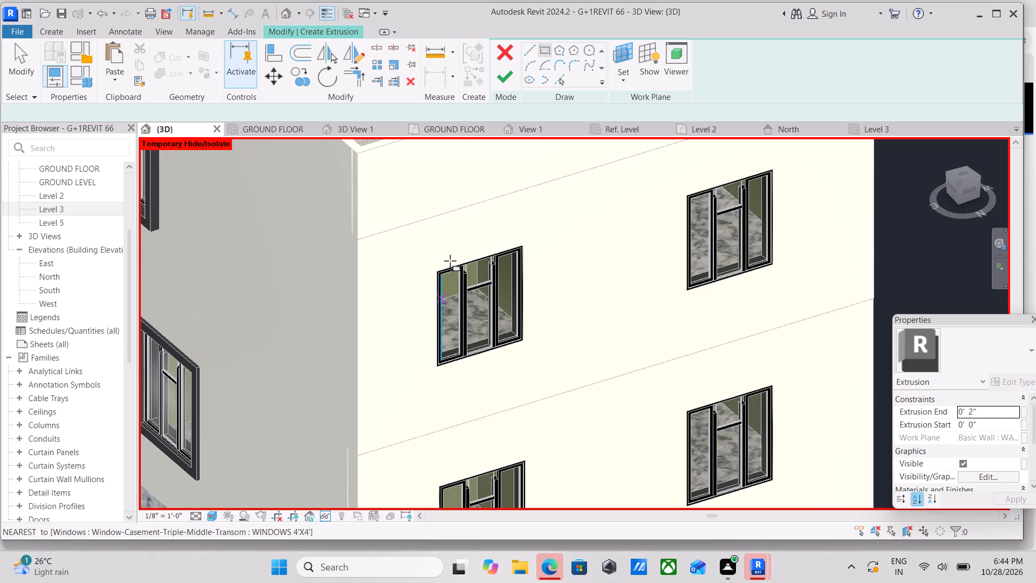
{"action": "scroll", "coordinate": [450, 261], "scroll_direction": "up", "scroll_amount": 11}
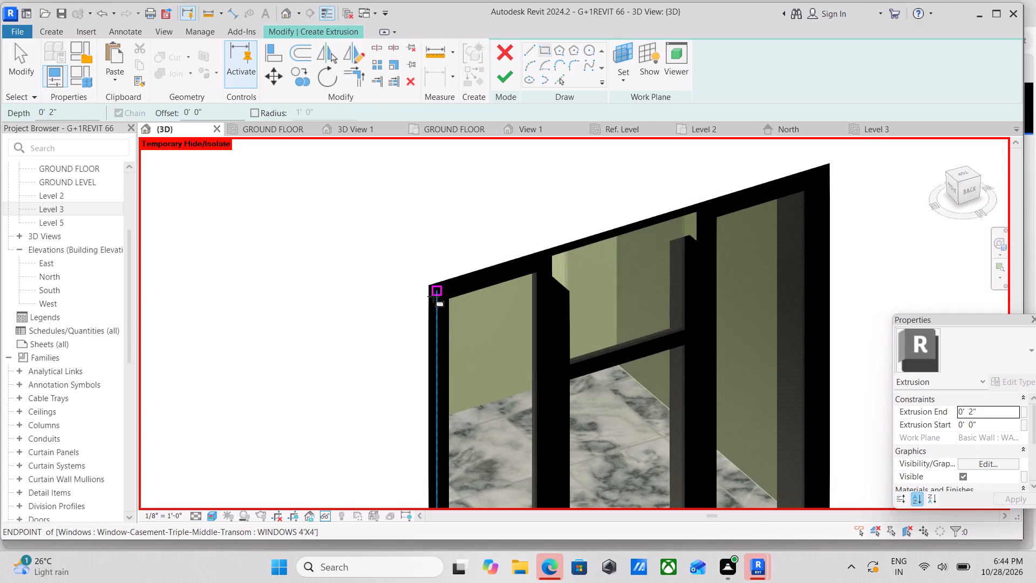
{"action": "left_click", "coordinate": [428, 289]}
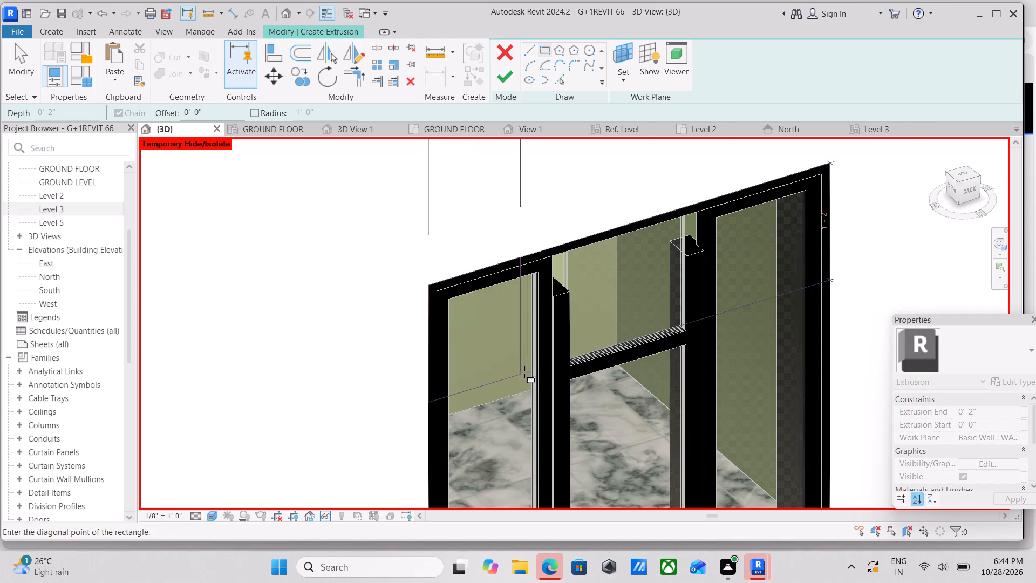
{"action": "middle_click_drag", "start_coordinate": [524, 372], "coordinate": [312, 212]}
{"action": "middle_click_drag", "start_coordinate": [466, 313], "coordinate": [347, 240]}
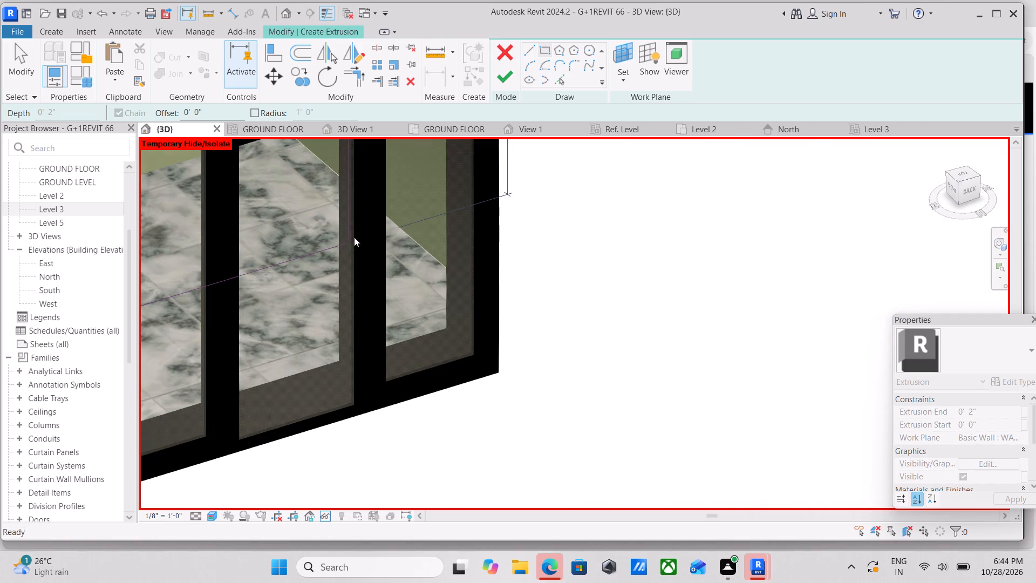
{"action": "left_click", "coordinate": [500, 372]}
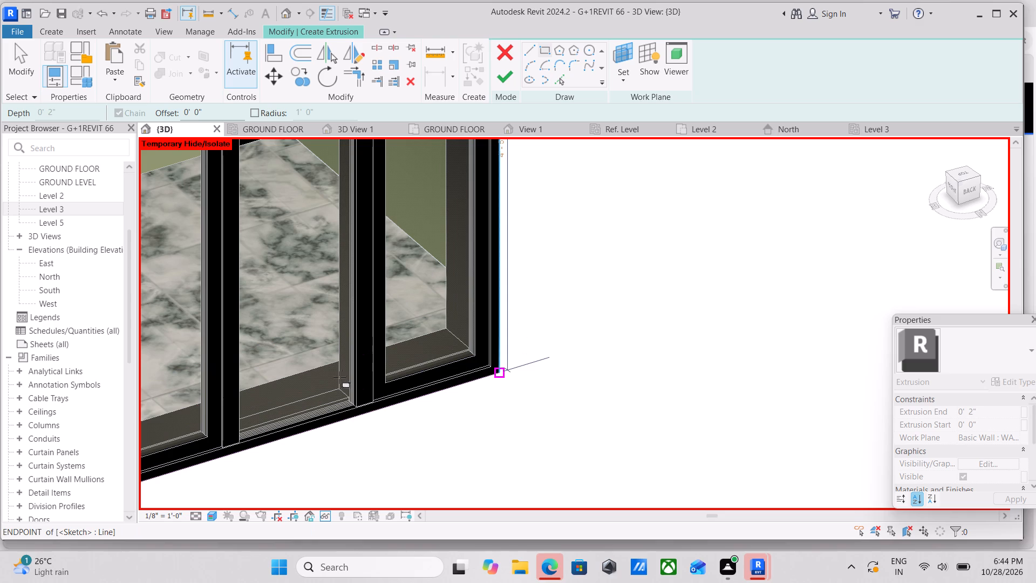
Sketch a second rectangle offset 5" outward from the same rear window's outline.
{"action": "scroll", "coordinate": [339, 377], "scroll_direction": "down", "scroll_amount": 3}
{"action": "middle_click_drag", "start_coordinate": [349, 374], "coordinate": [478, 369]}
{"action": "scroll", "coordinate": [239, 275], "scroll_direction": "down", "scroll_amount": 1}
{"action": "middle_click_drag", "start_coordinate": [239, 275], "coordinate": [261, 370]}
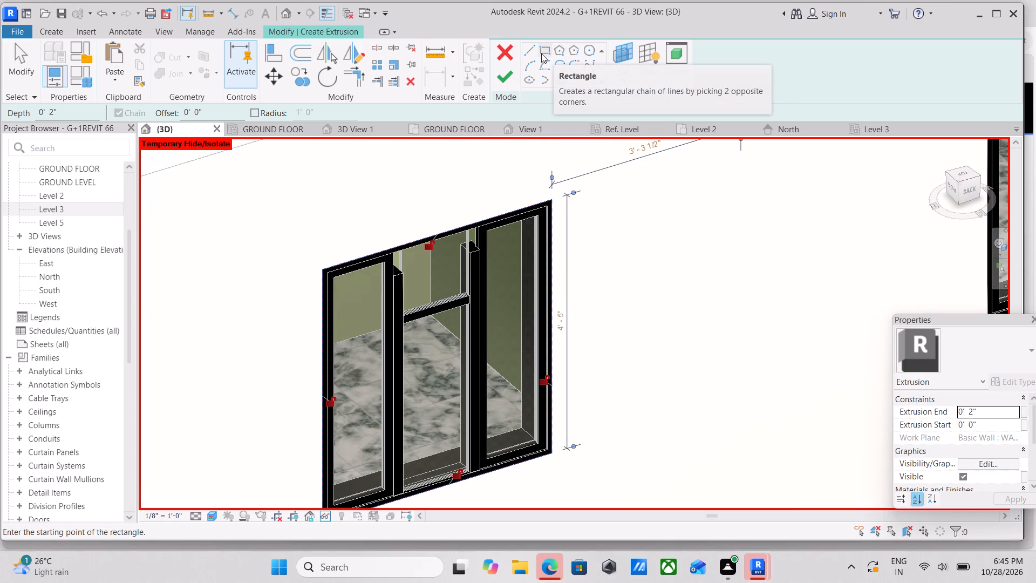
{"action": "left_click_drag", "start_coordinate": [207, 114], "coordinate": [136, 113]}
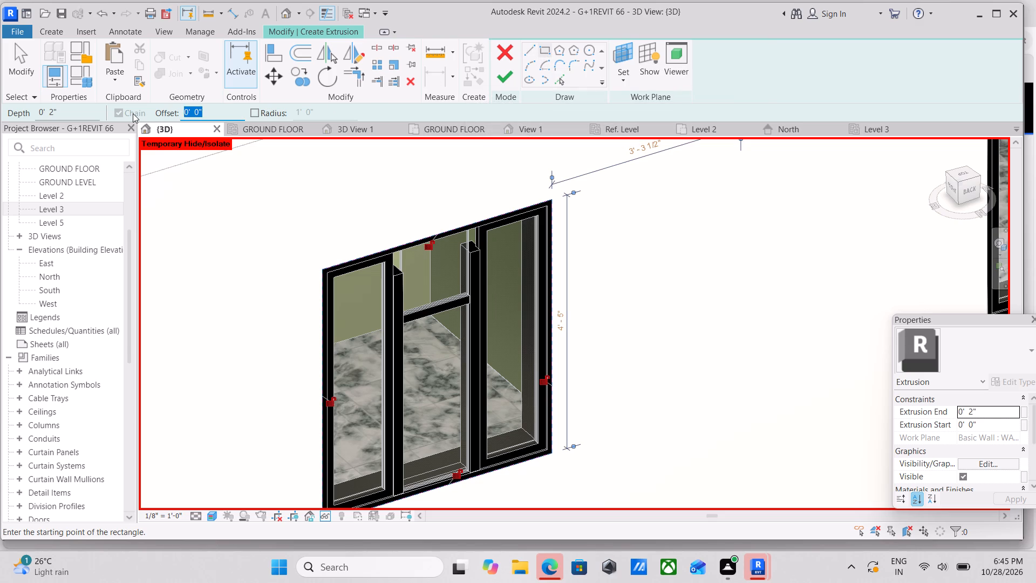
{"action": "key", "text": "5"}
{"action": "key", "text": "shift+quotedbl"}
{"action": "key", "text": "Return"}
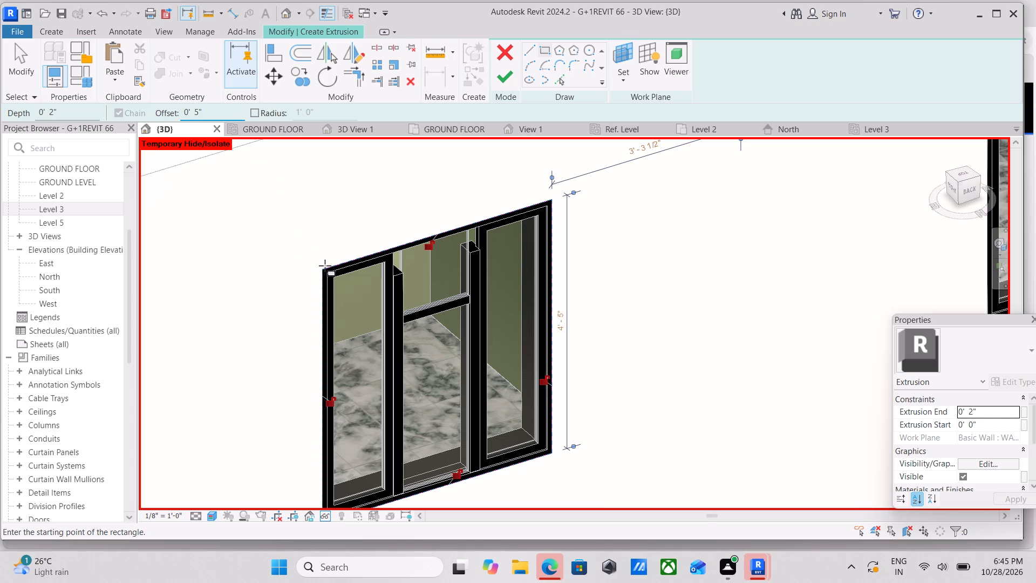
{"action": "scroll", "coordinate": [319, 269], "scroll_direction": "up", "scroll_amount": 1}
{"action": "left_click", "coordinate": [319, 269]}
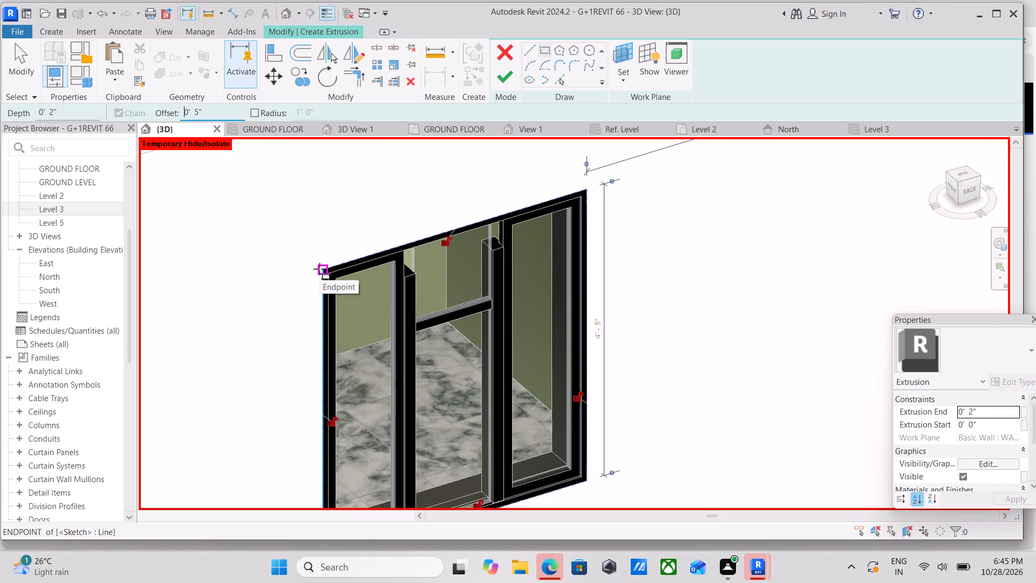
{"action": "middle_click_drag", "start_coordinate": [477, 354], "coordinate": [426, 266]}
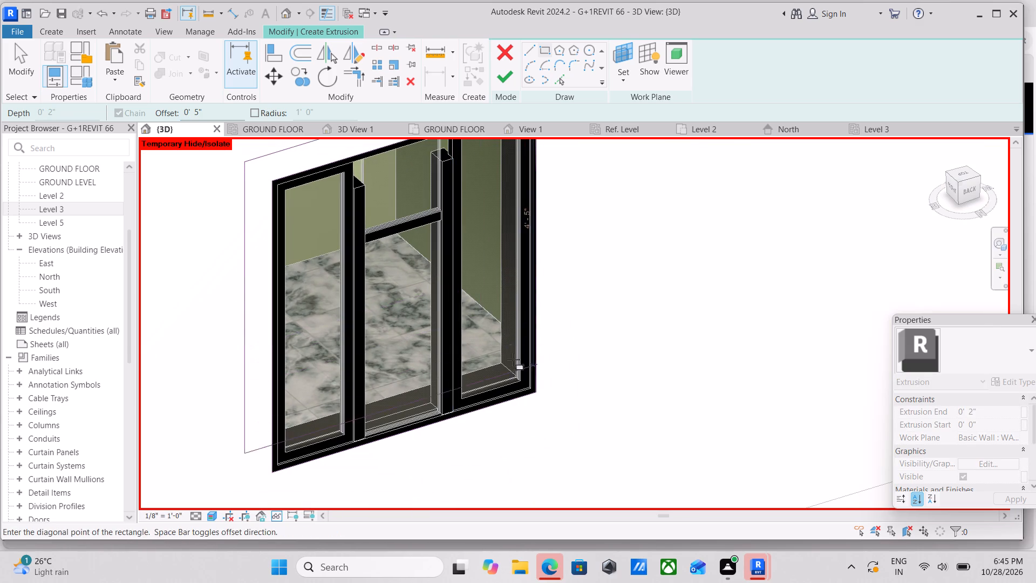
{"action": "left_click", "coordinate": [538, 394]}
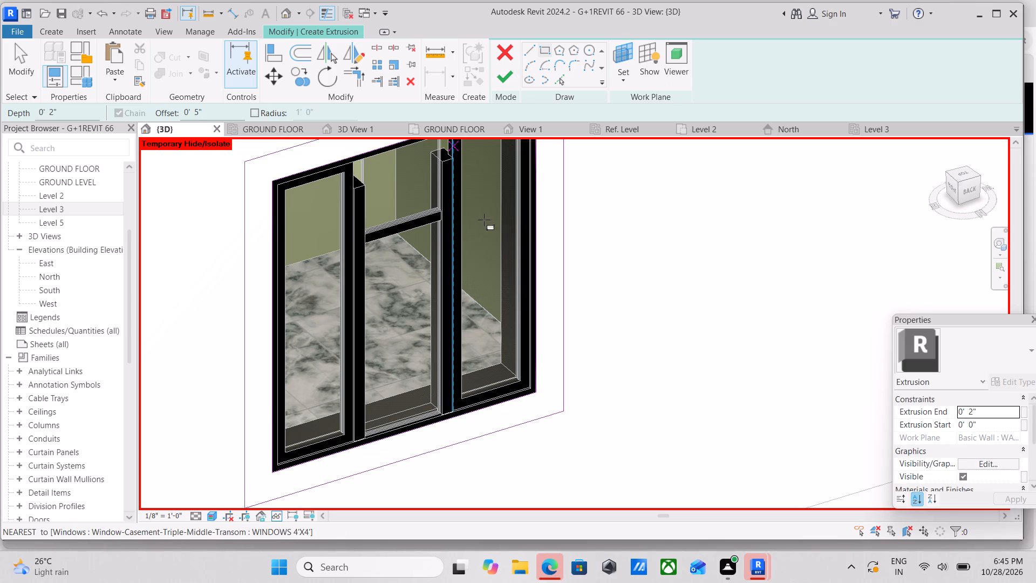
Check the rear window surround's extrusion properties and finish its extrusion sketch.
{"action": "scroll", "coordinate": [637, 354], "scroll_direction": "down", "scroll_amount": 5}
{"action": "middle_click_drag", "start_coordinate": [640, 350], "coordinate": [232, 369]}
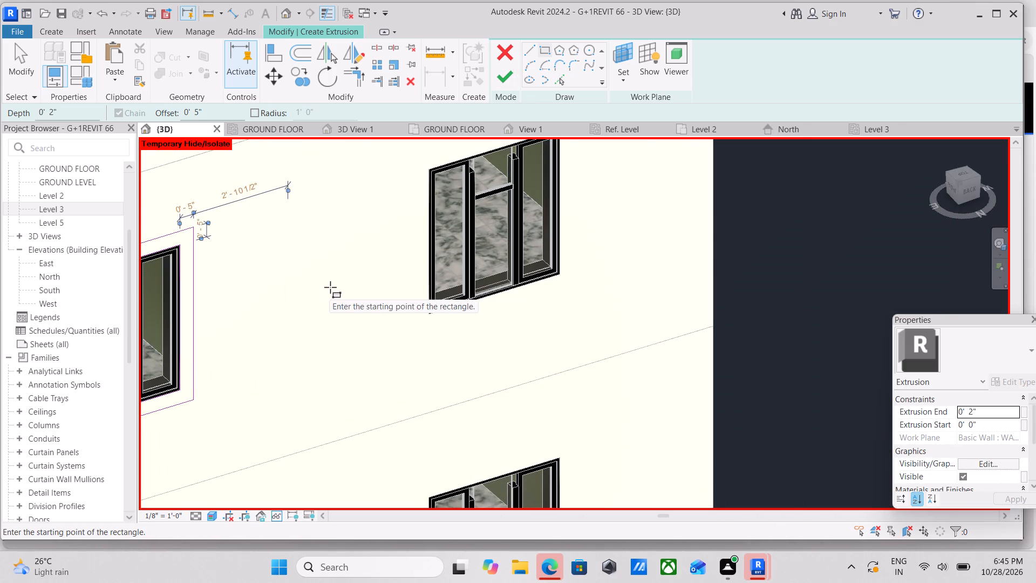
{"action": "scroll", "coordinate": [330, 287], "scroll_direction": "down", "scroll_amount": 1}
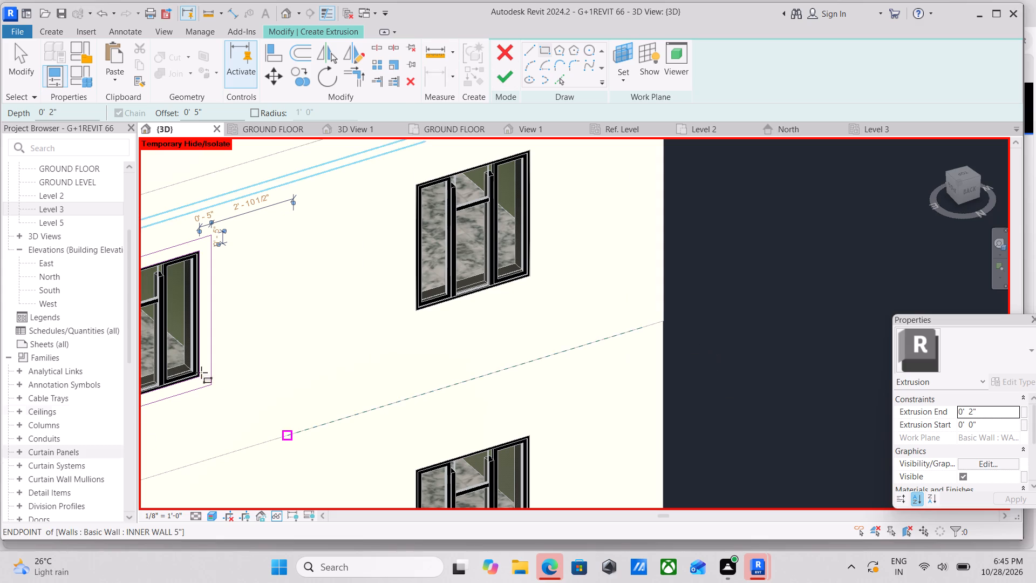
{"action": "scroll", "coordinate": [974, 467], "scroll_direction": "down", "scroll_amount": 2}
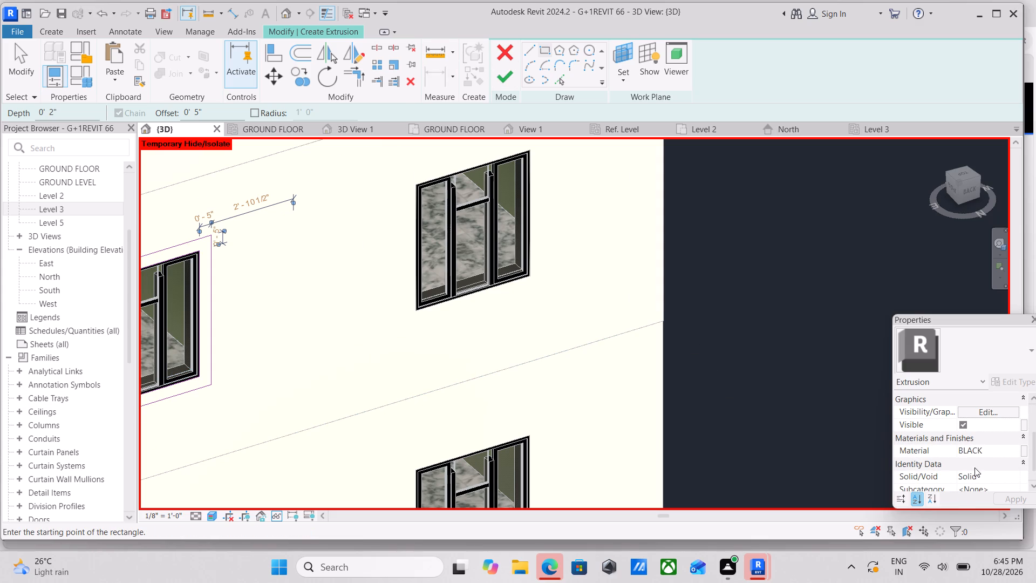
{"action": "left_click", "coordinate": [507, 73]}
{"action": "scroll", "coordinate": [262, 227], "scroll_direction": "down", "scroll_amount": 3}
{"action": "scroll", "coordinate": [1013, 442], "scroll_direction": "down", "scroll_amount": 1}
{"action": "scroll", "coordinate": [1014, 447], "scroll_direction": "up", "scroll_amount": 2}
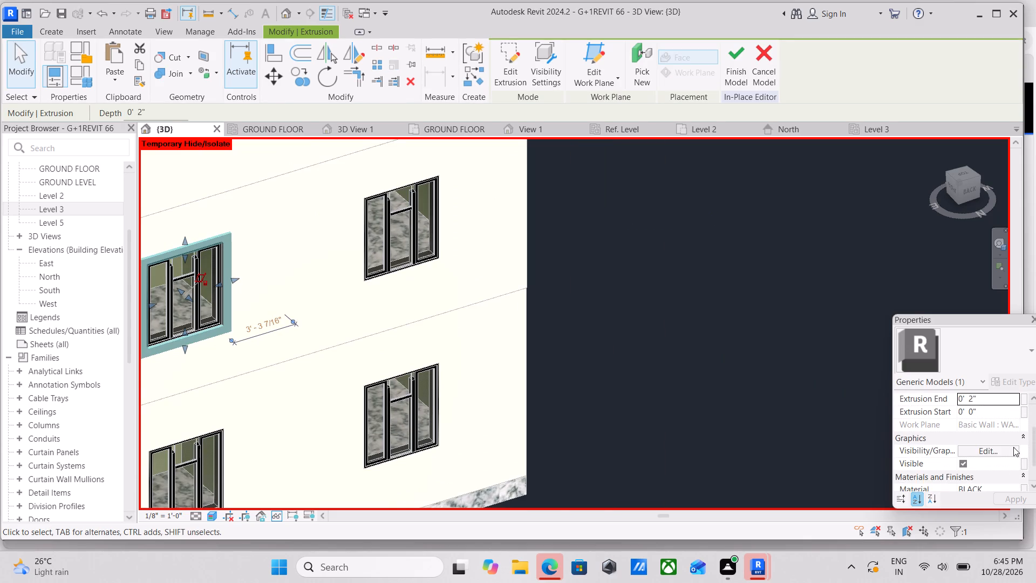
Set the rear window surround's extrusion end to 5" and finish the in-place model.
{"action": "scroll", "coordinate": [998, 442], "scroll_direction": "up", "scroll_amount": 1}
{"action": "left_click", "coordinate": [993, 410]}
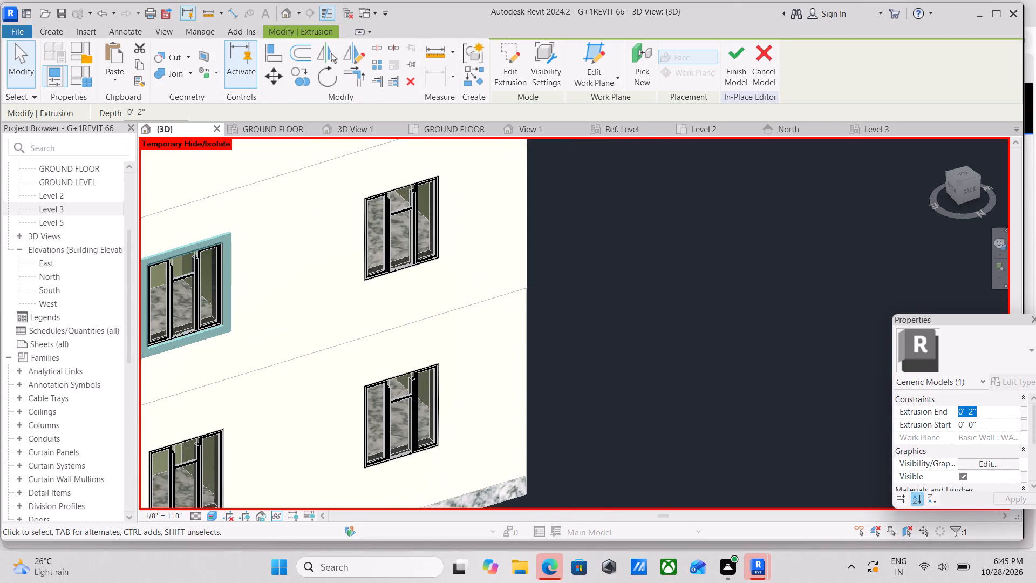
{"action": "key", "text": "5"}
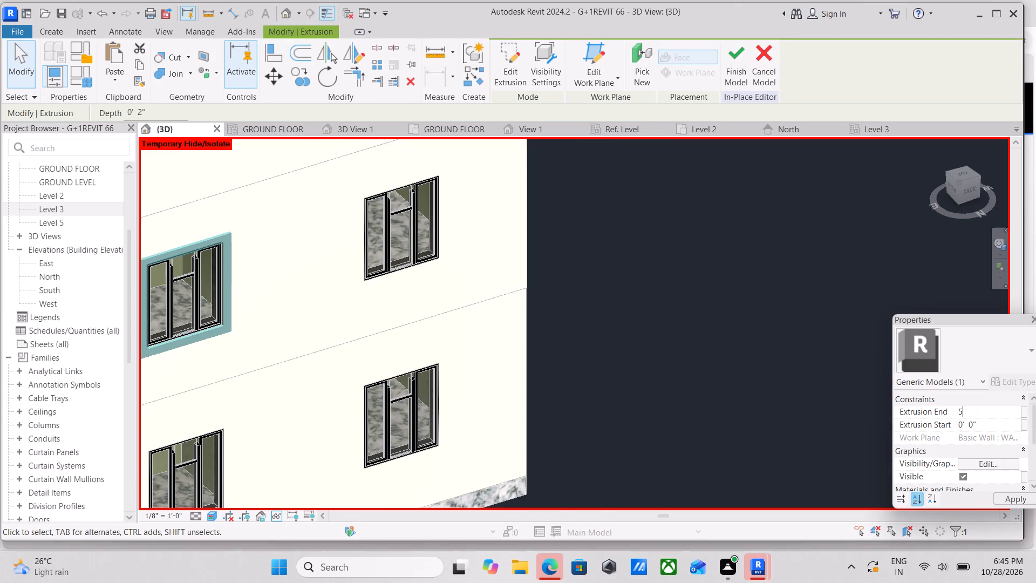
{"action": "key", "text": "shift+quotedbl"}
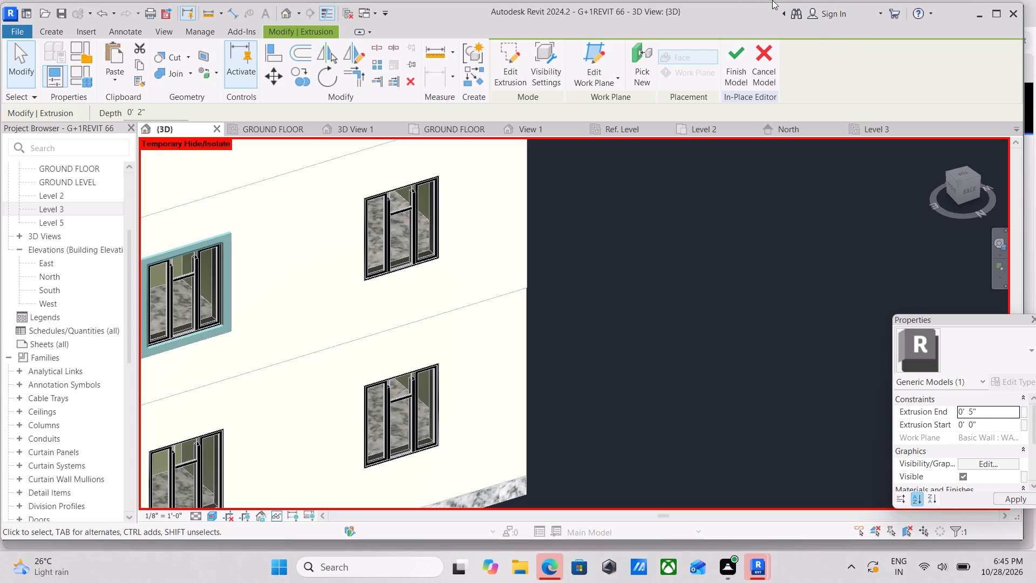
{"action": "left_click", "coordinate": [731, 57]}
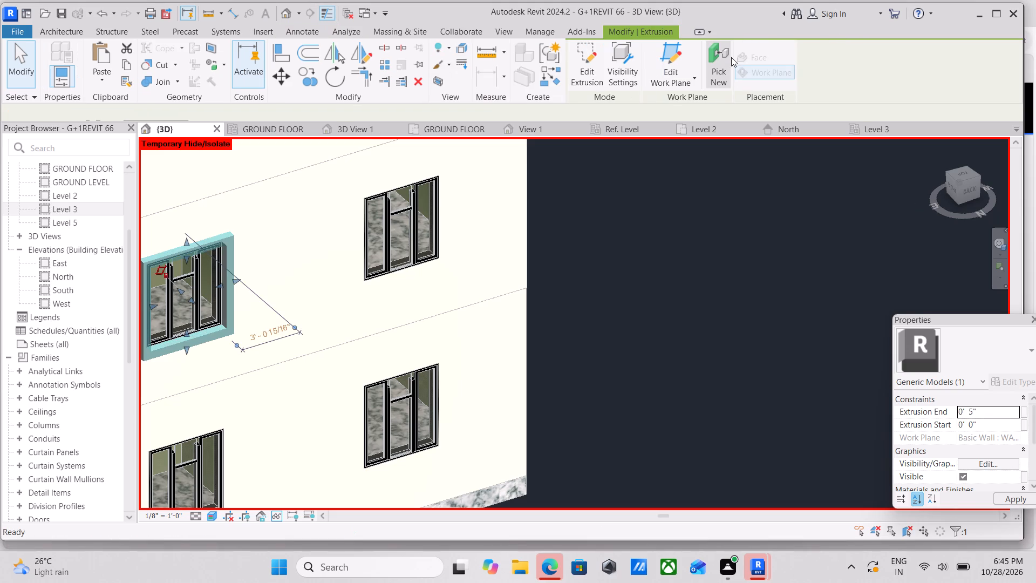
In the back view, copy the surround about 11'-6" across to the other upper-floor rear window, using the window head's midpoint.
{"action": "scroll", "coordinate": [196, 219], "scroll_direction": "down", "scroll_amount": 2}
{"action": "middle_click_drag", "start_coordinate": [217, 213], "coordinate": [326, 212]}
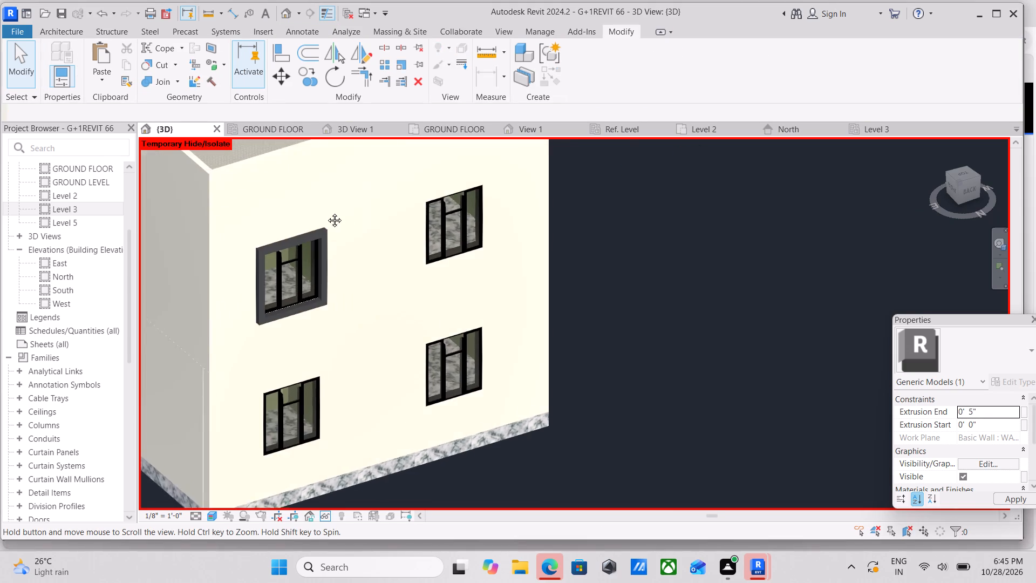
{"action": "middle_click_drag", "start_coordinate": [326, 212], "coordinate": [410, 227]}
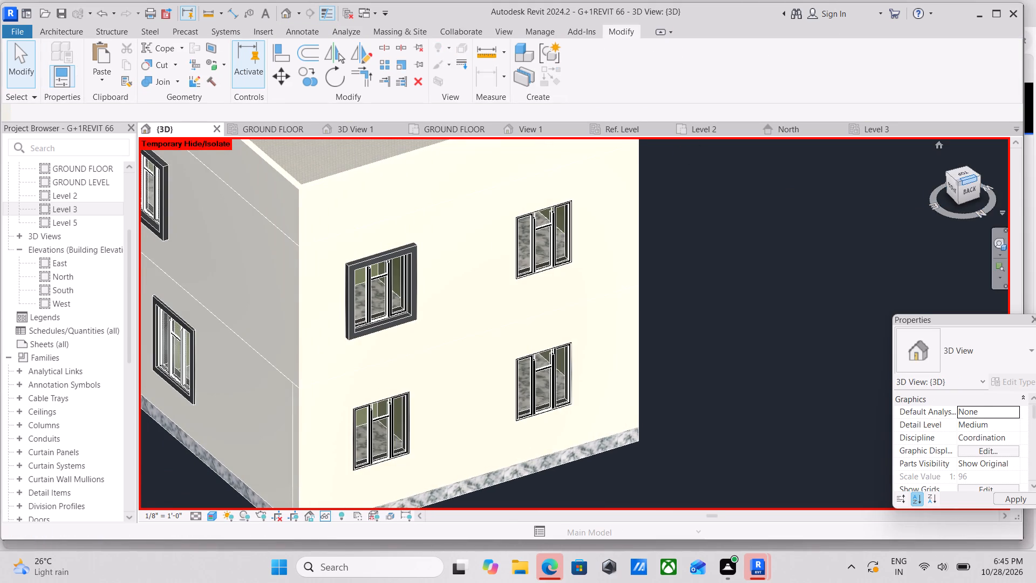
{"action": "left_click", "coordinate": [974, 186]}
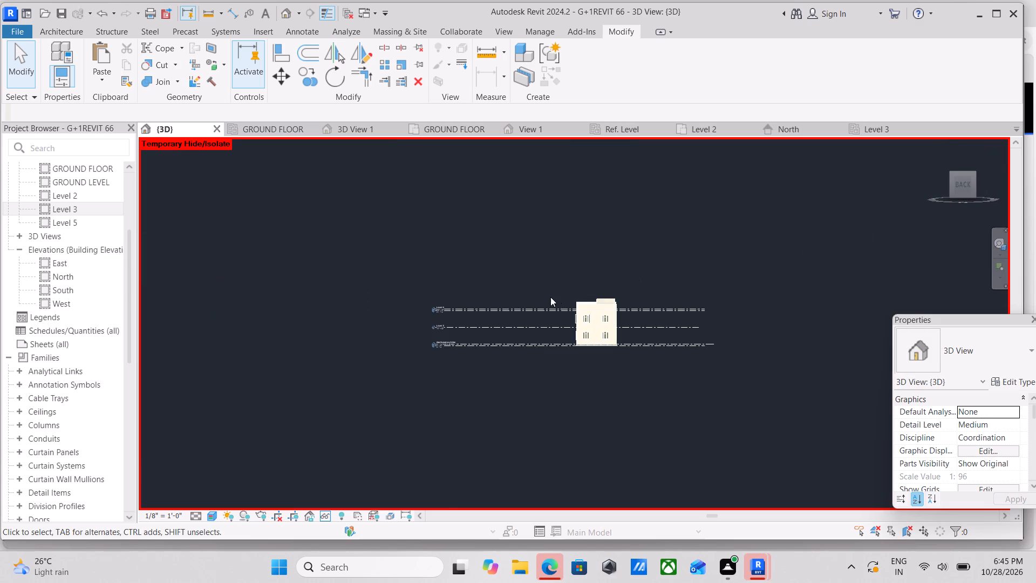
{"action": "scroll", "coordinate": [550, 297], "scroll_direction": "up", "scroll_amount": 4}
{"action": "scroll", "coordinate": [624, 332], "scroll_direction": "up", "scroll_amount": 13}
{"action": "scroll", "coordinate": [556, 283], "scroll_direction": "up", "scroll_amount": 2}
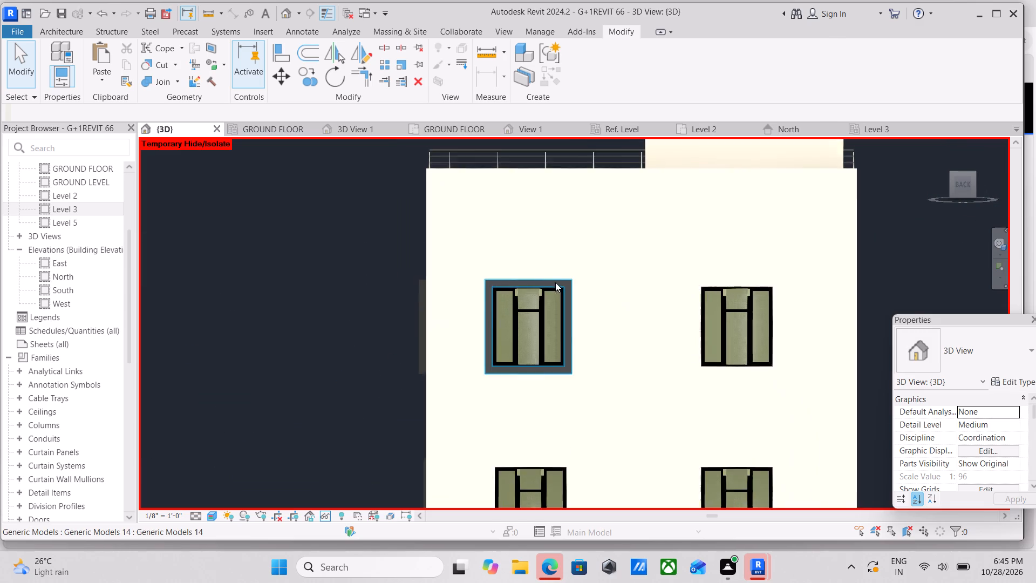
{"action": "left_click", "coordinate": [517, 281]}
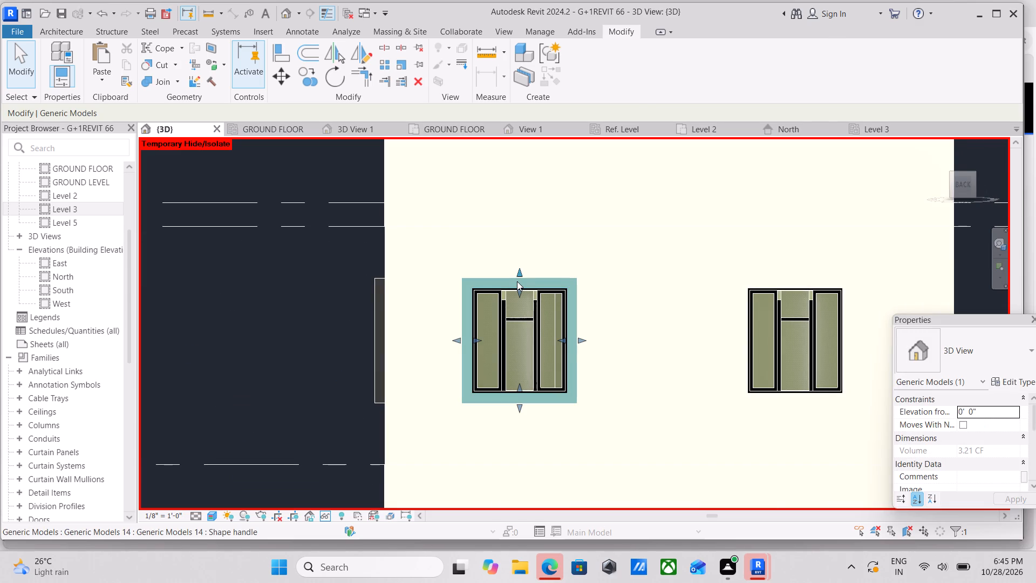
{"action": "type", "text": "CO"}
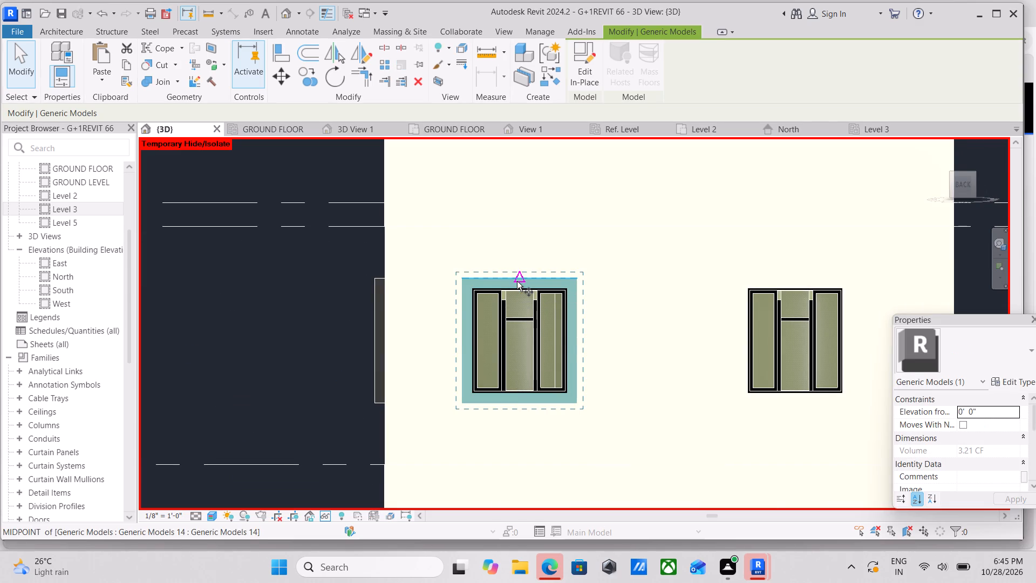
{"action": "scroll", "coordinate": [519, 310], "scroll_direction": "up", "scroll_amount": 2}
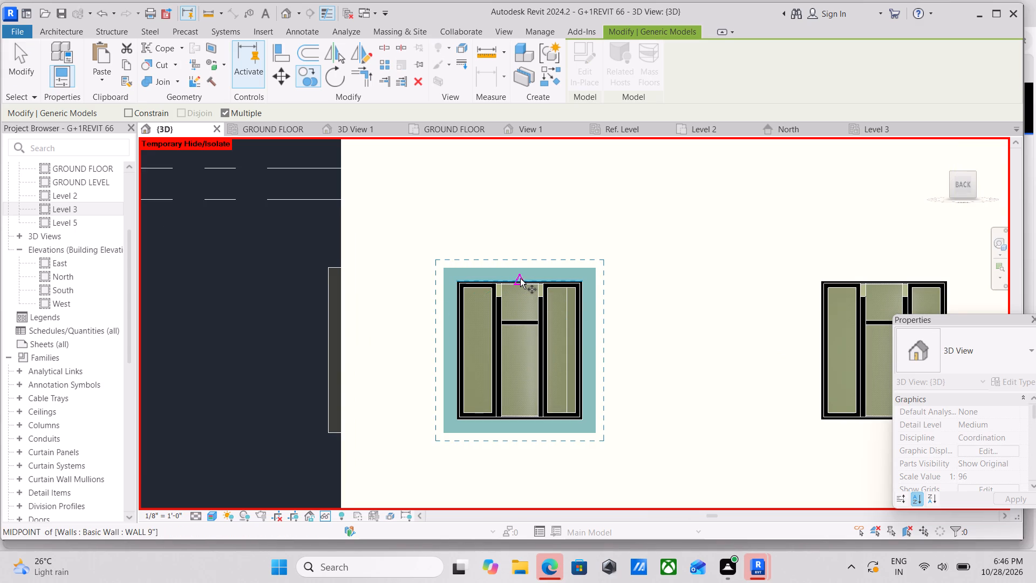
{"action": "scroll", "coordinate": [517, 289], "scroll_direction": "up", "scroll_amount": 4}
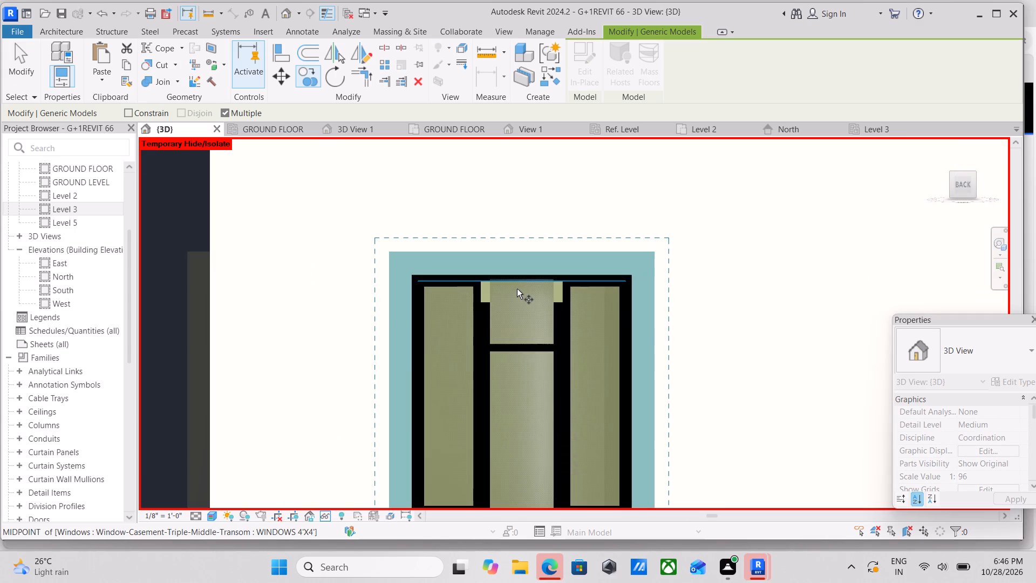
{"action": "scroll", "coordinate": [517, 289], "scroll_direction": "up", "scroll_amount": 3}
{"action": "left_click", "coordinate": [523, 263]}
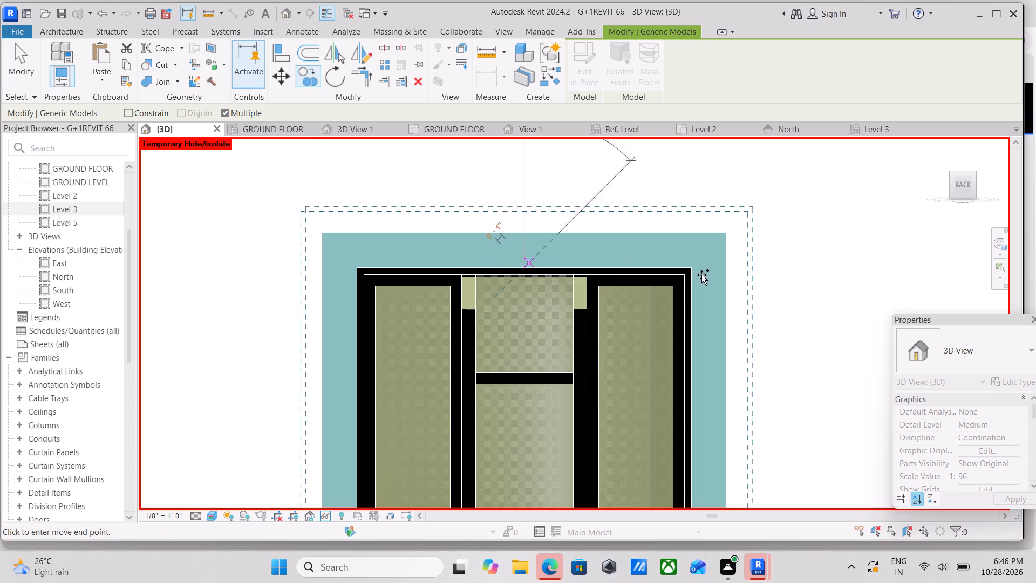
{"action": "middle_click_drag", "start_coordinate": [771, 281], "coordinate": [444, 243]}
{"action": "middle_click_drag", "start_coordinate": [655, 215], "coordinate": [455, 229]}
{"action": "middle_click_drag", "start_coordinate": [689, 245], "coordinate": [436, 261]}
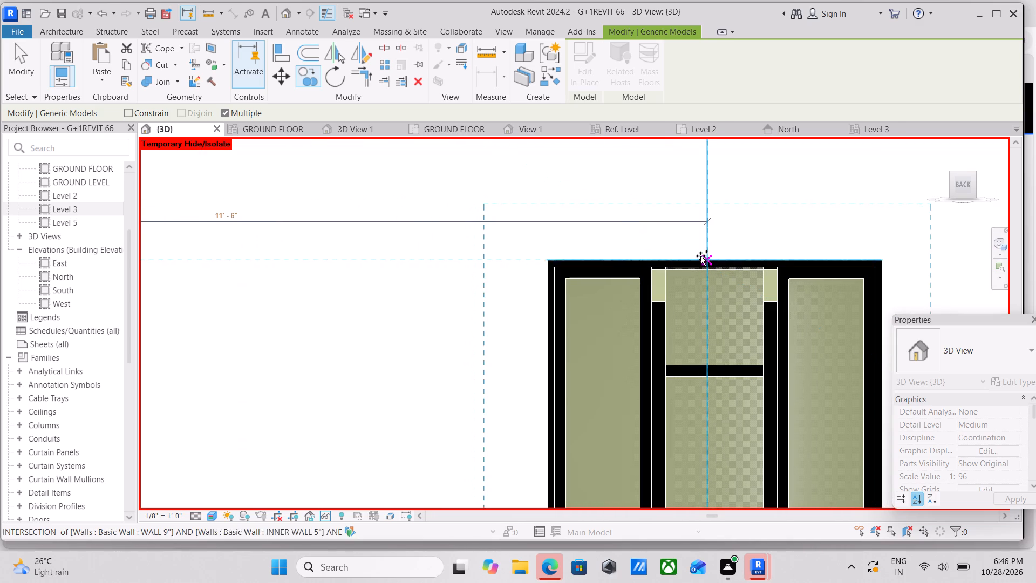
{"action": "scroll", "coordinate": [700, 256], "scroll_direction": "up", "scroll_amount": 3}
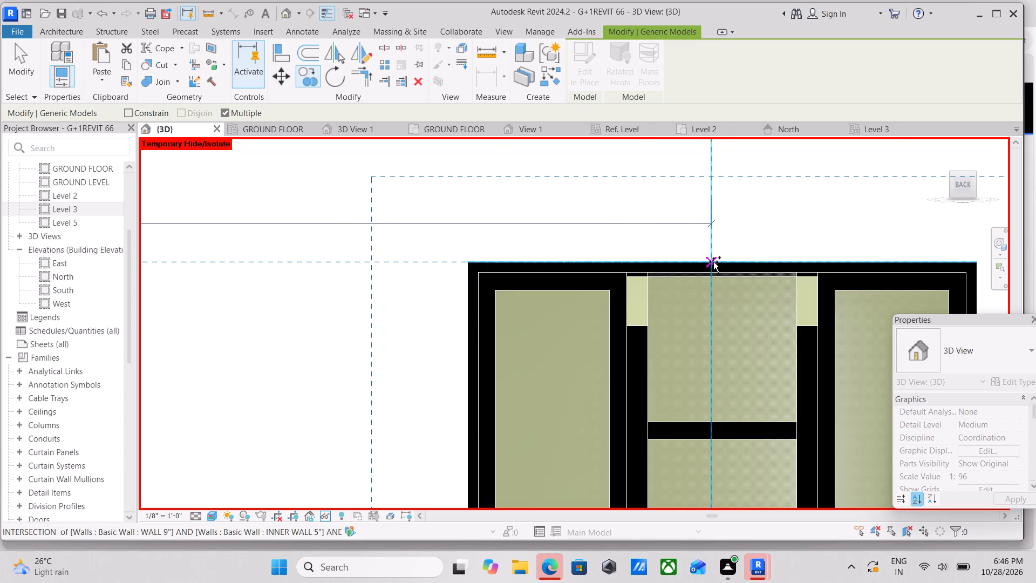
{"action": "left_click", "coordinate": [724, 260]}
{"action": "scroll", "coordinate": [723, 260], "scroll_direction": "down", "scroll_amount": 11}
{"action": "key", "text": "Escape"}
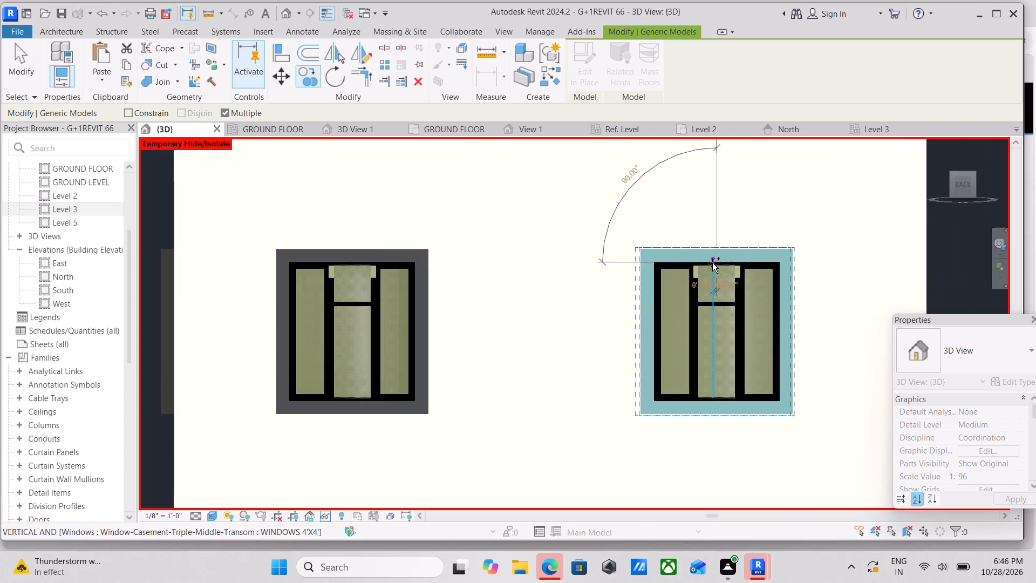
{"action": "scroll", "coordinate": [712, 263], "scroll_direction": "down", "scroll_amount": 3}
{"action": "key", "text": "Escape"}
{"action": "key", "text": "Escape"}
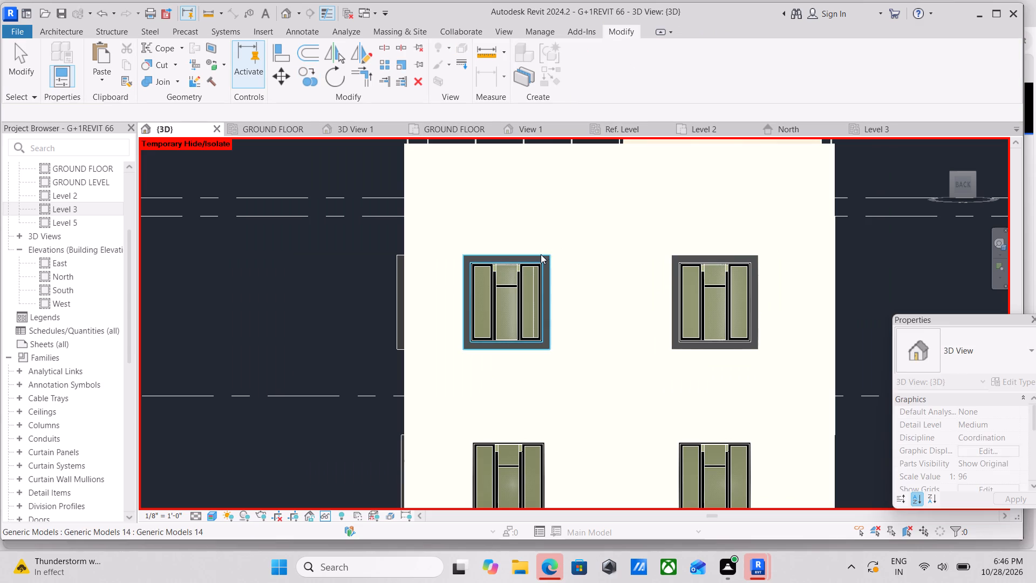
Copy the first upper-floor rear surround about 10' straight down onto the lower-floor window directly beneath it.
{"action": "left_click", "coordinate": [540, 255]}
{"action": "type", "text": "CO"}
{"action": "scroll", "coordinate": [496, 256], "scroll_direction": "up", "scroll_amount": 5}
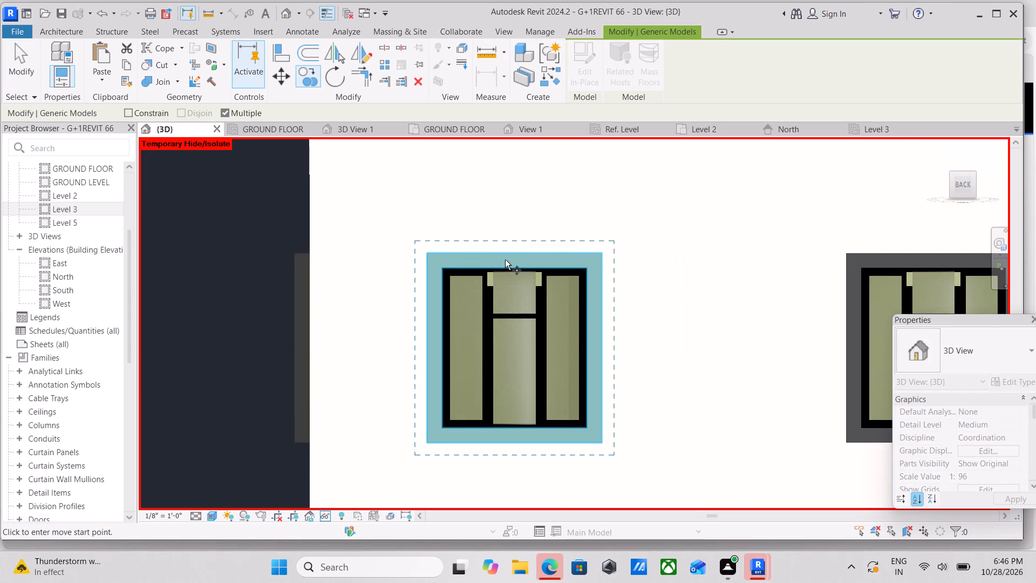
{"action": "left_click", "coordinate": [515, 268]}
{"action": "scroll", "coordinate": [505, 352], "scroll_direction": "down", "scroll_amount": 1}
{"action": "middle_click_drag", "start_coordinate": [505, 352], "coordinate": [528, 281]}
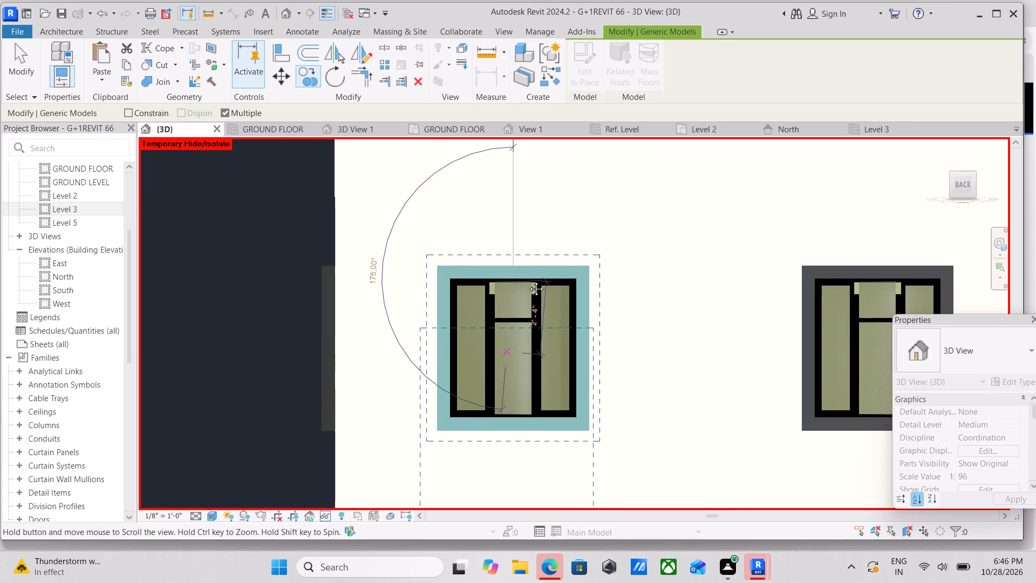
{"action": "middle_click_drag", "start_coordinate": [528, 281], "coordinate": [546, 163]}
{"action": "middle_click_drag", "start_coordinate": [549, 359], "coordinate": [568, 236]}
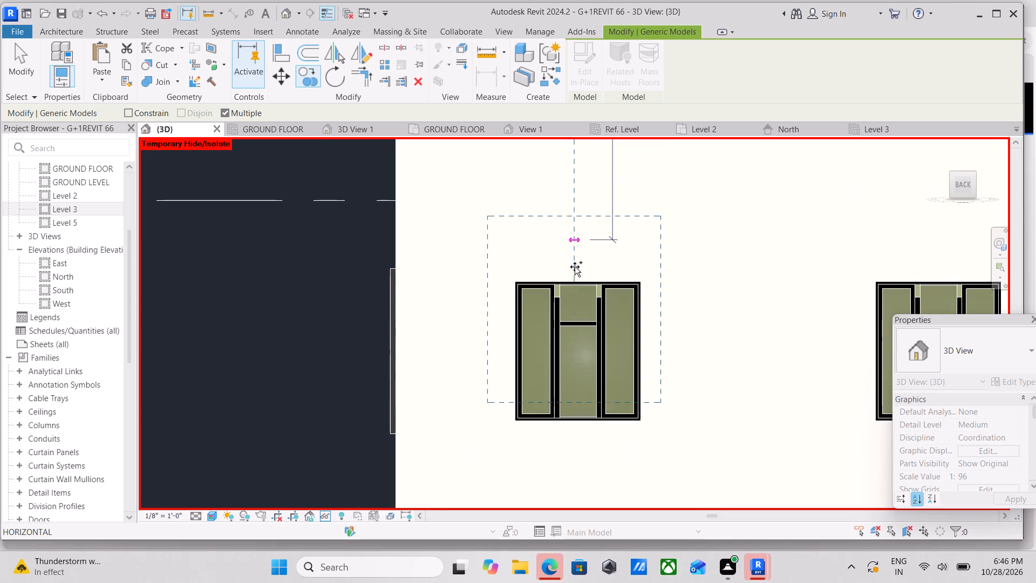
{"action": "scroll", "coordinate": [580, 279], "scroll_direction": "up", "scroll_amount": 5}
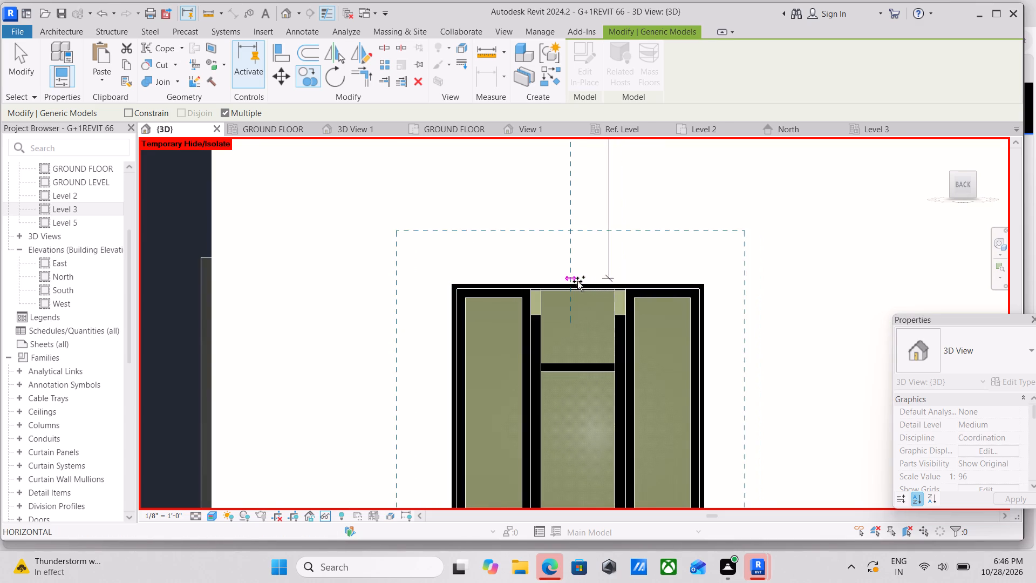
{"action": "scroll", "coordinate": [571, 281], "scroll_direction": "up", "scroll_amount": 1}
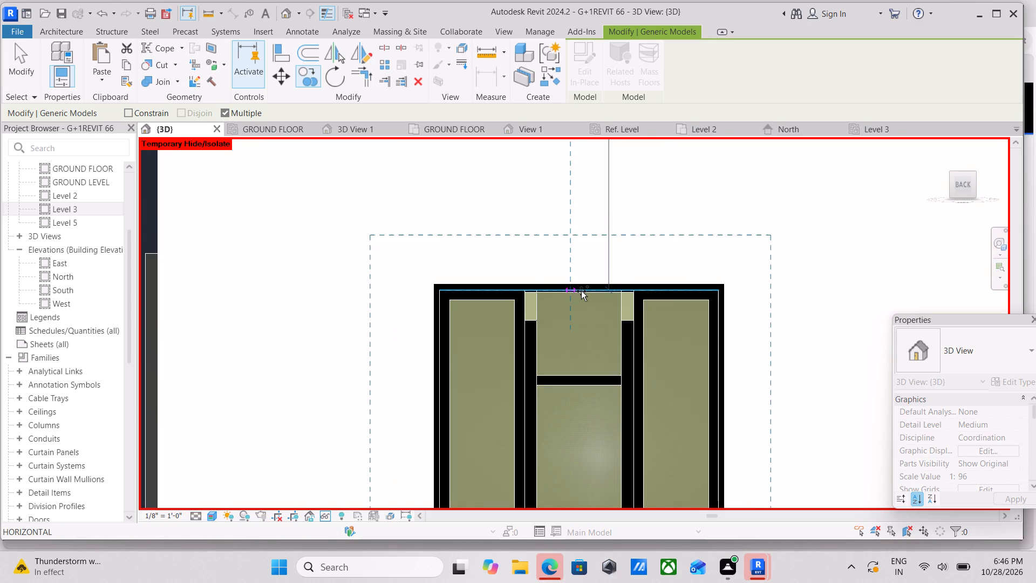
{"action": "scroll", "coordinate": [572, 281], "scroll_direction": "down", "scroll_amount": 2}
{"action": "middle_click_drag", "start_coordinate": [572, 281], "coordinate": [568, 388]}
{"action": "scroll", "coordinate": [576, 380], "scroll_direction": "down", "scroll_amount": 1}
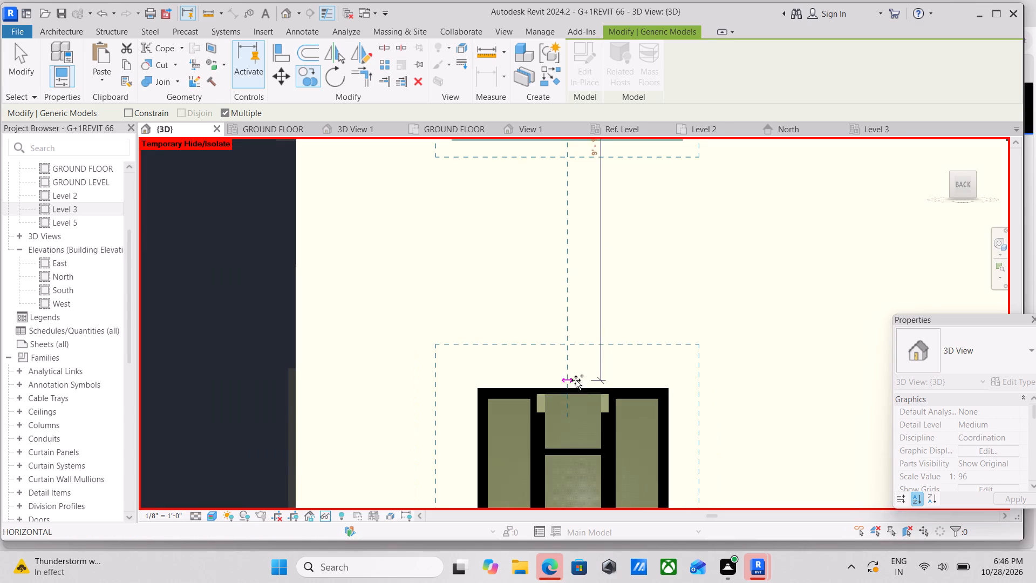
{"action": "scroll", "coordinate": [569, 389], "scroll_direction": "up", "scroll_amount": 2}
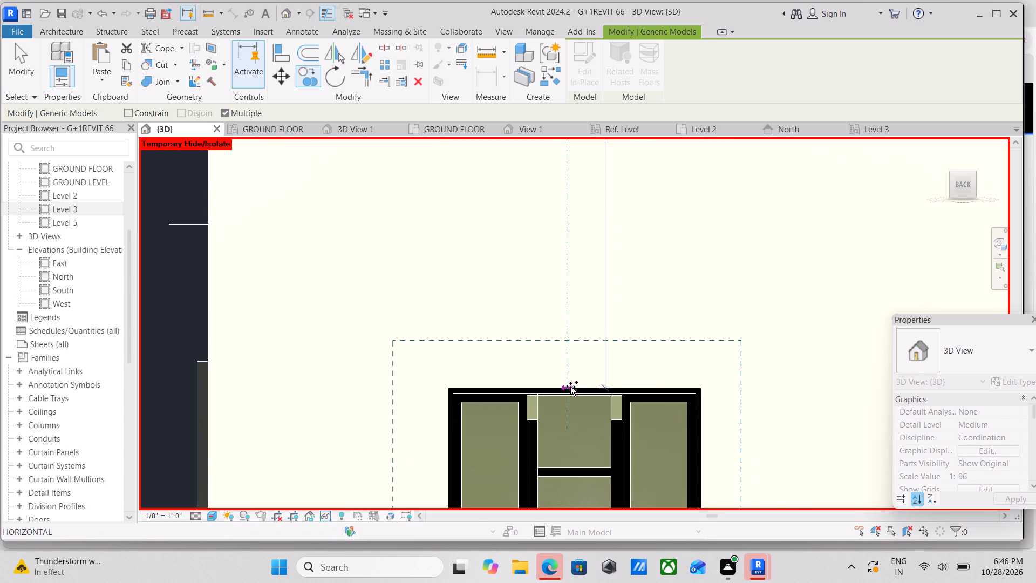
{"action": "scroll", "coordinate": [573, 385], "scroll_direction": "up", "scroll_amount": 3}
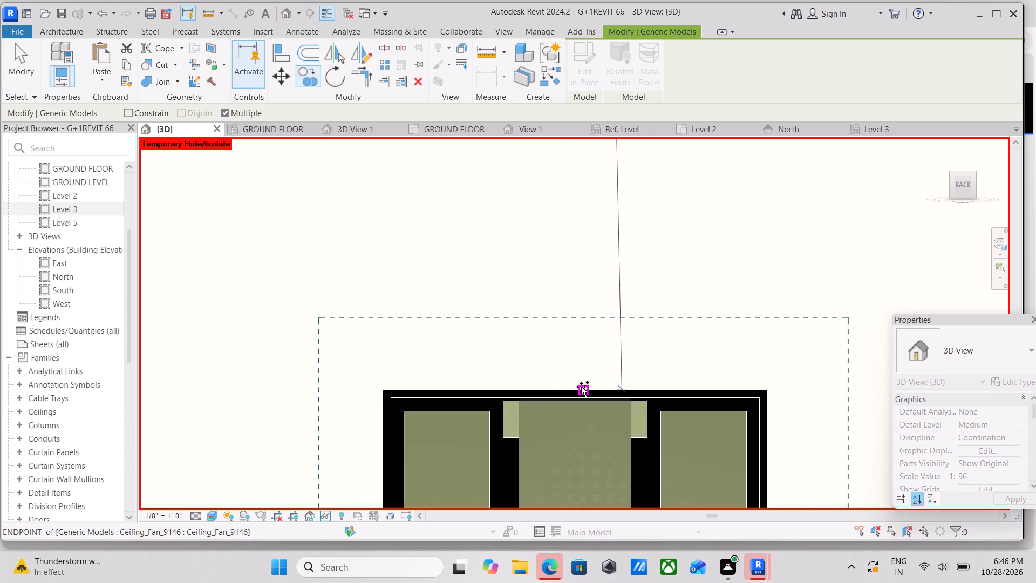
{"action": "scroll", "coordinate": [572, 387], "scroll_direction": "up", "scroll_amount": 4}
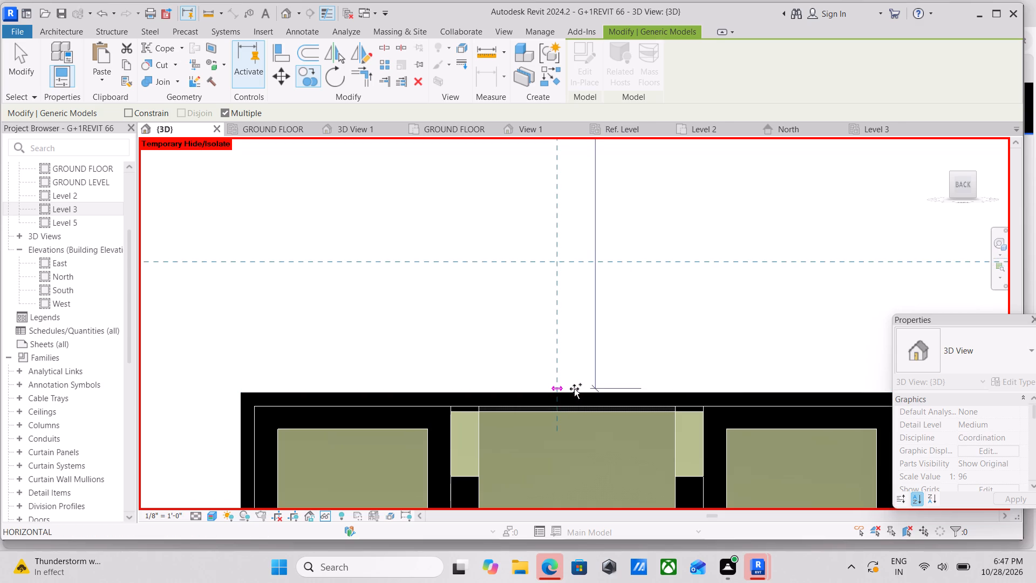
{"action": "scroll", "coordinate": [565, 389], "scroll_direction": "down", "scroll_amount": 5}
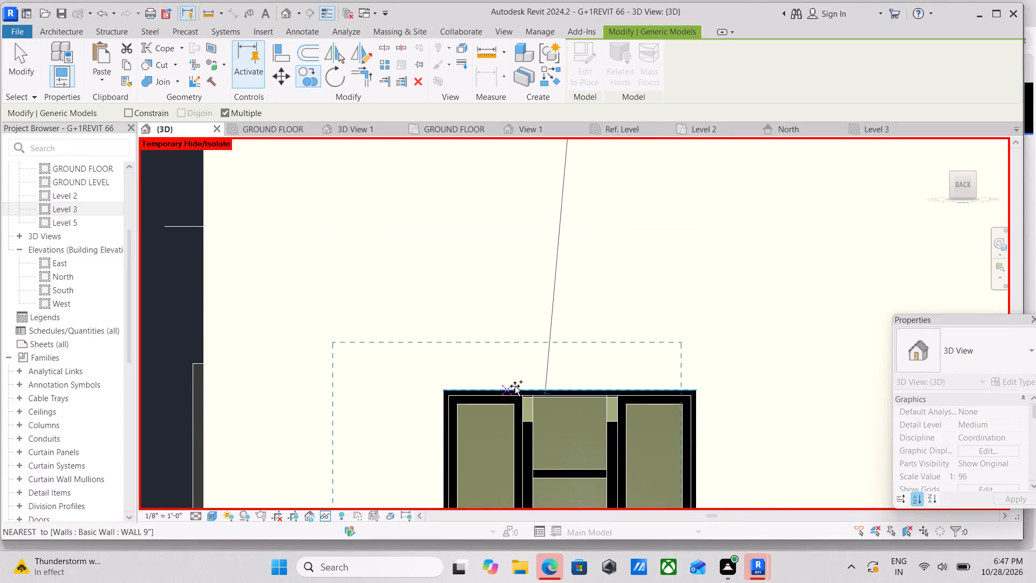
{"action": "left_click", "coordinate": [559, 389]}
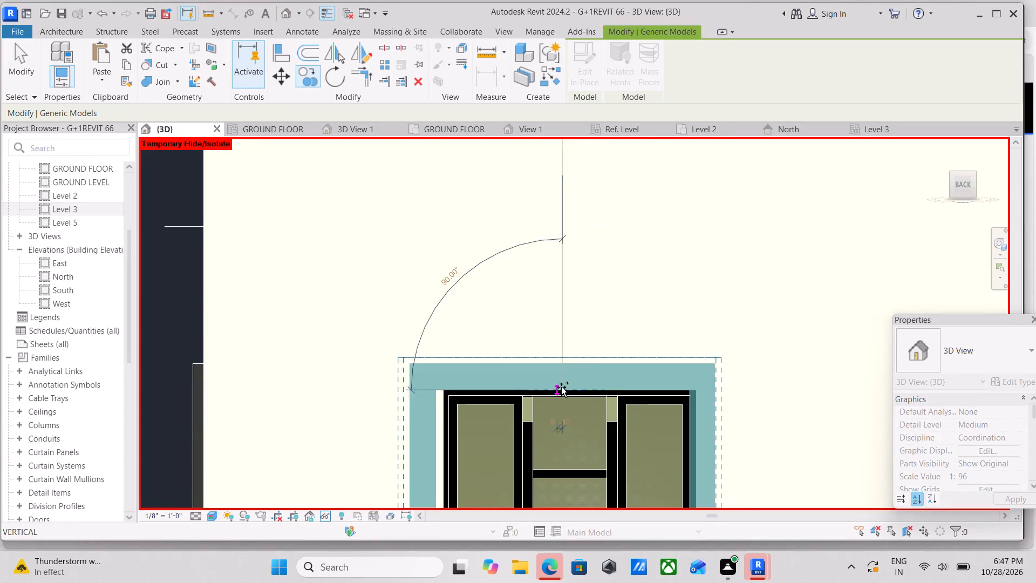
{"action": "scroll", "coordinate": [561, 387], "scroll_direction": "down", "scroll_amount": 3}
{"action": "key", "text": "Escape"}
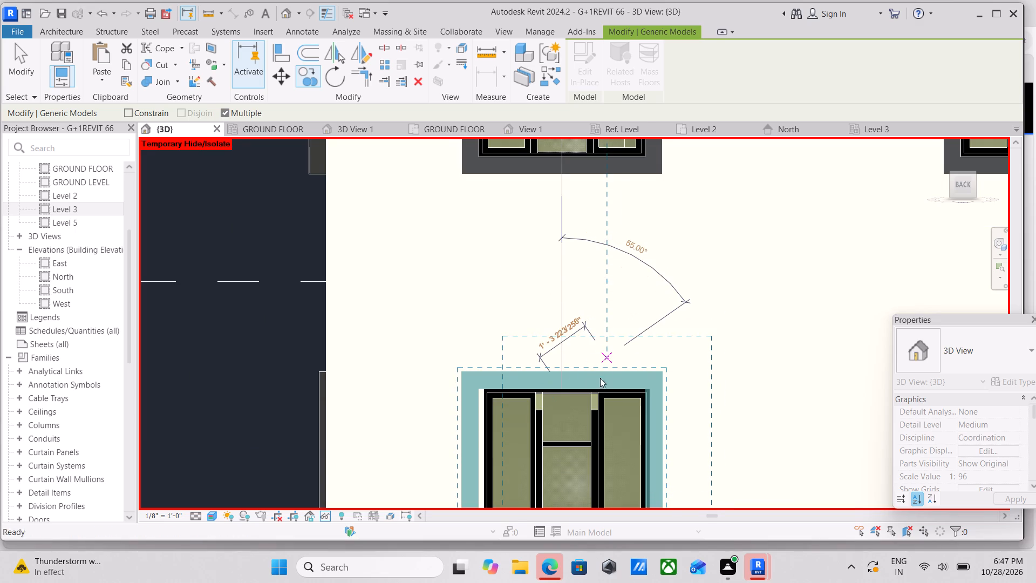
{"action": "key", "text": "Escape"}
{"action": "scroll", "coordinate": [535, 335], "scroll_direction": "down", "scroll_amount": 2}
{"action": "key", "text": "Escape"}
Nudge the copied surround at the lower-floor rear window sideways until it is centred on the window frame.
{"action": "middle_click_drag", "start_coordinate": [631, 381], "coordinate": [648, 342]}
{"action": "scroll", "coordinate": [524, 410], "scroll_direction": "up", "scroll_amount": 1}
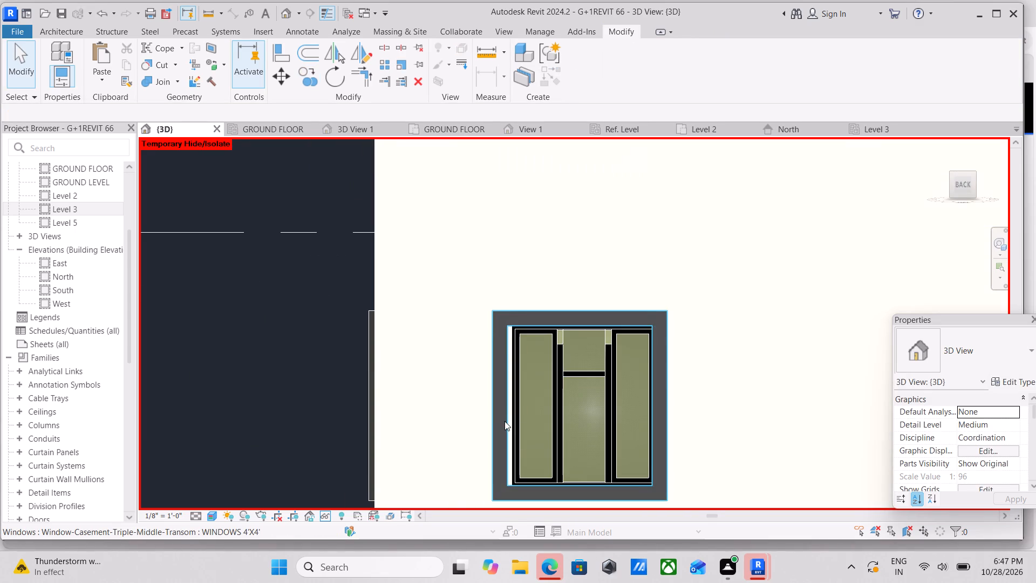
{"action": "left_click", "coordinate": [505, 421]}
{"action": "scroll", "coordinate": [505, 421], "scroll_direction": "up", "scroll_amount": 4}
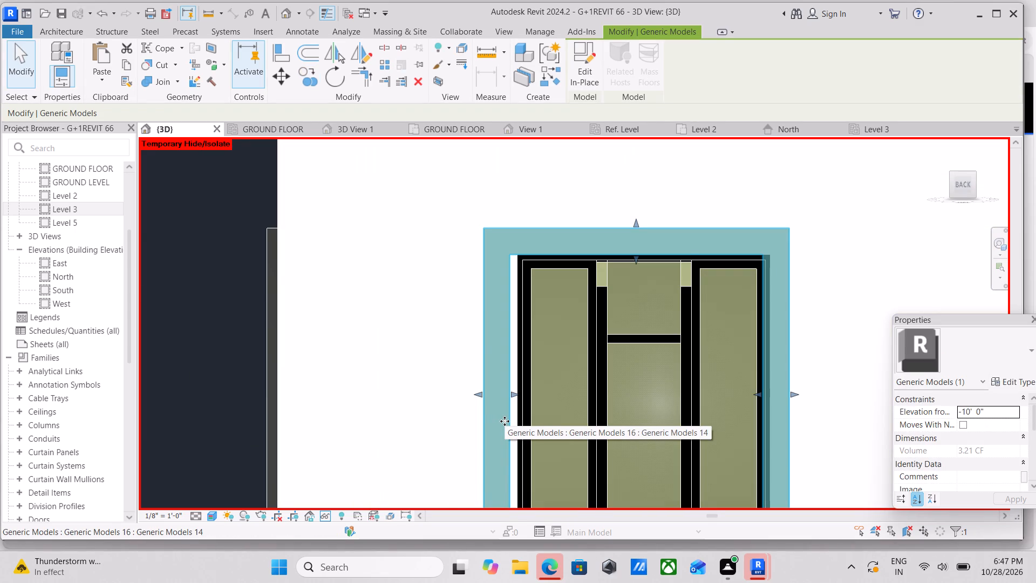
{"action": "key", "text": "m"}
{"action": "scroll", "coordinate": [513, 385], "scroll_direction": "up", "scroll_amount": 1}
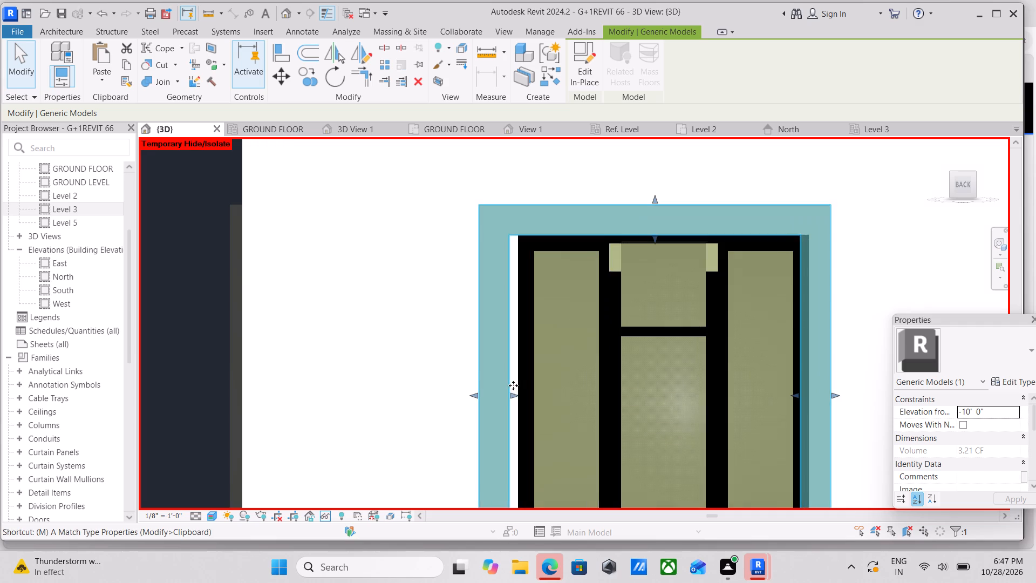
{"action": "key", "text": "Escape"}
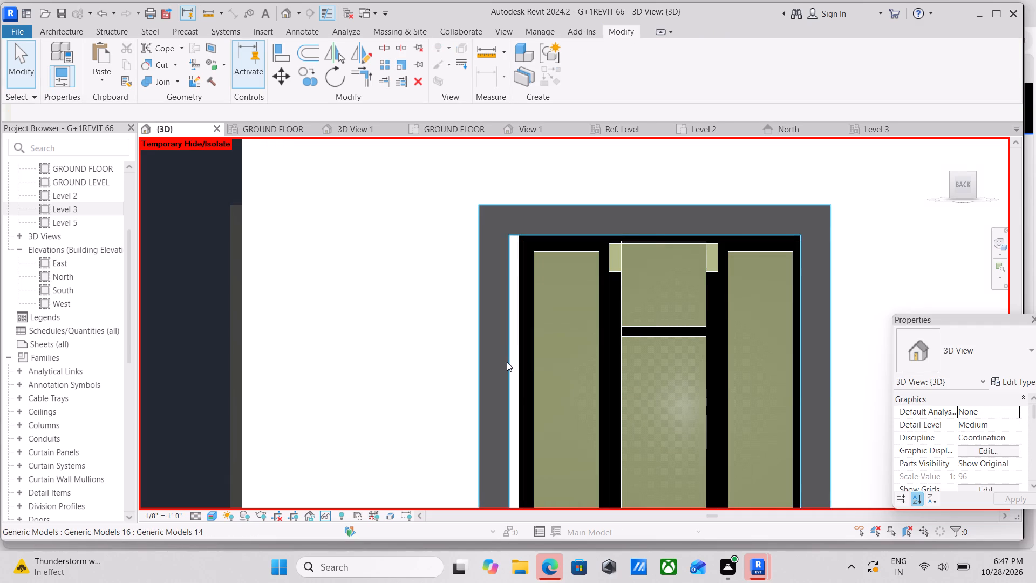
{"action": "left_click", "coordinate": [507, 362]}
{"action": "scroll", "coordinate": [454, 286], "scroll_direction": "down", "scroll_amount": 1}
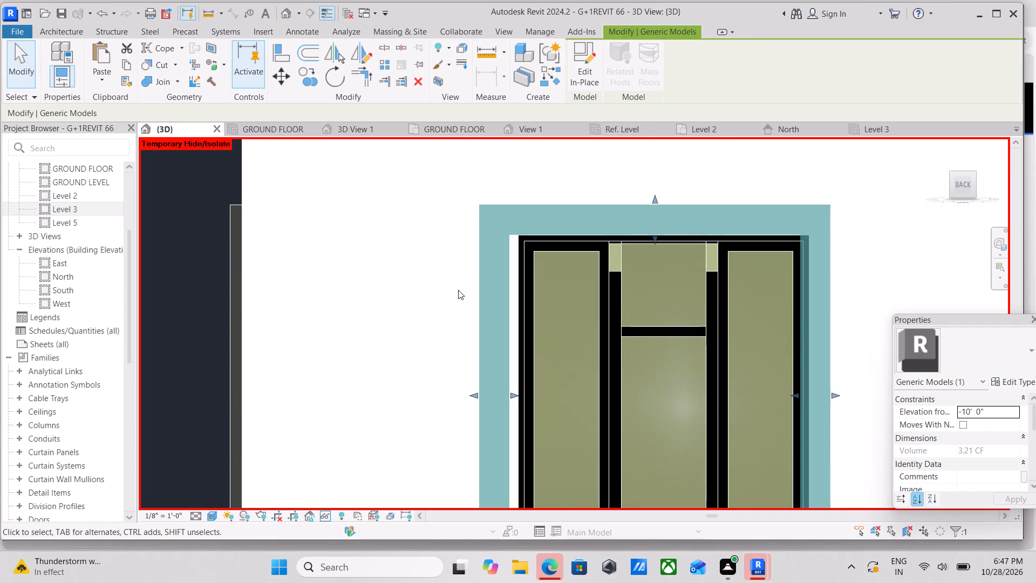
{"action": "scroll", "coordinate": [458, 290], "scroll_direction": "down", "scroll_amount": 1}
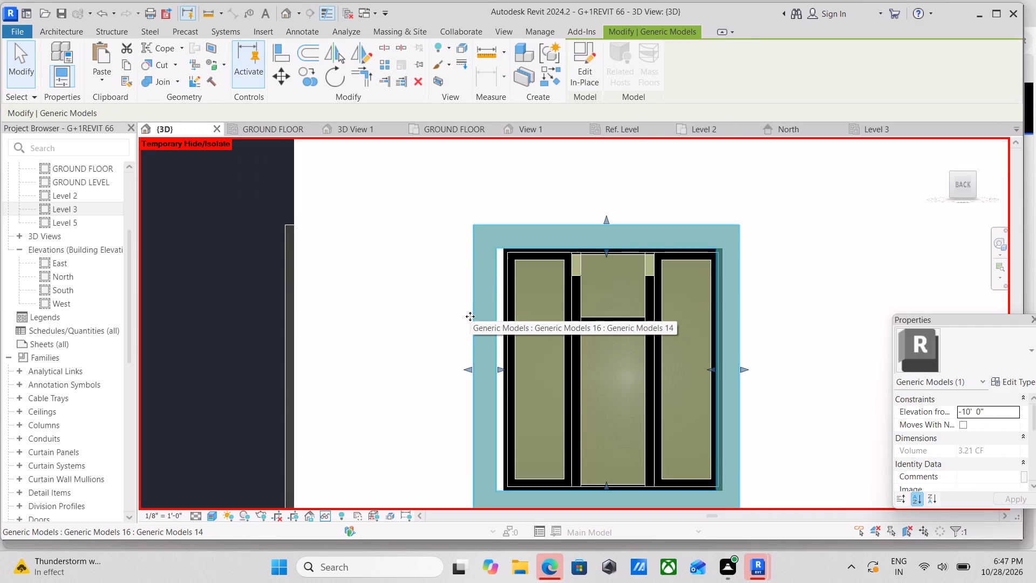
{"action": "key", "text": "Right"}
{"action": "key", "text": "Right"}
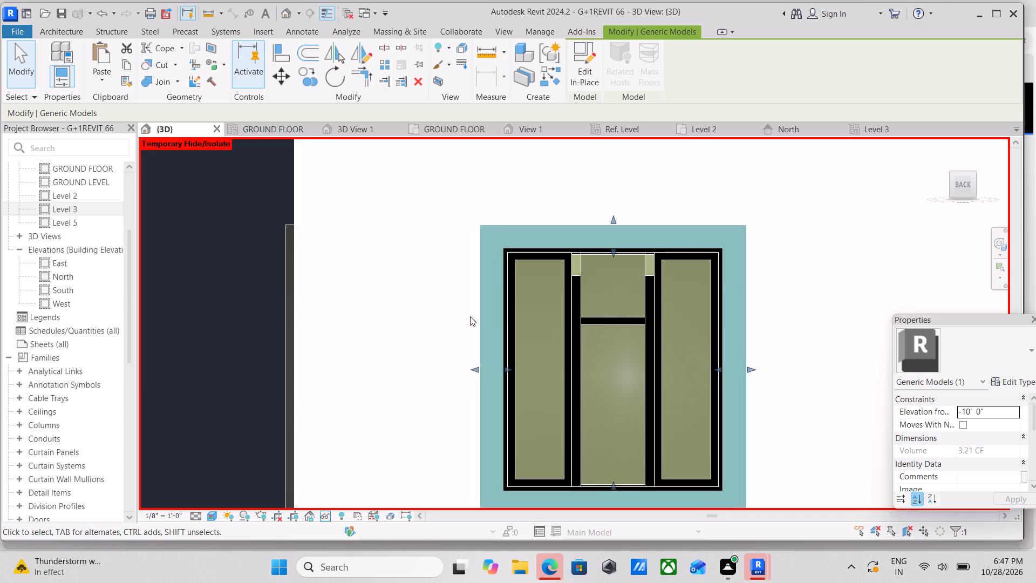
{"action": "key", "text": "Escape"}
Examine the window surrounds on the rear and adjoining walls from several angles, including the second upper-floor rear surround's properties.
{"action": "scroll", "coordinate": [692, 367], "scroll_direction": "down", "scroll_amount": 3}
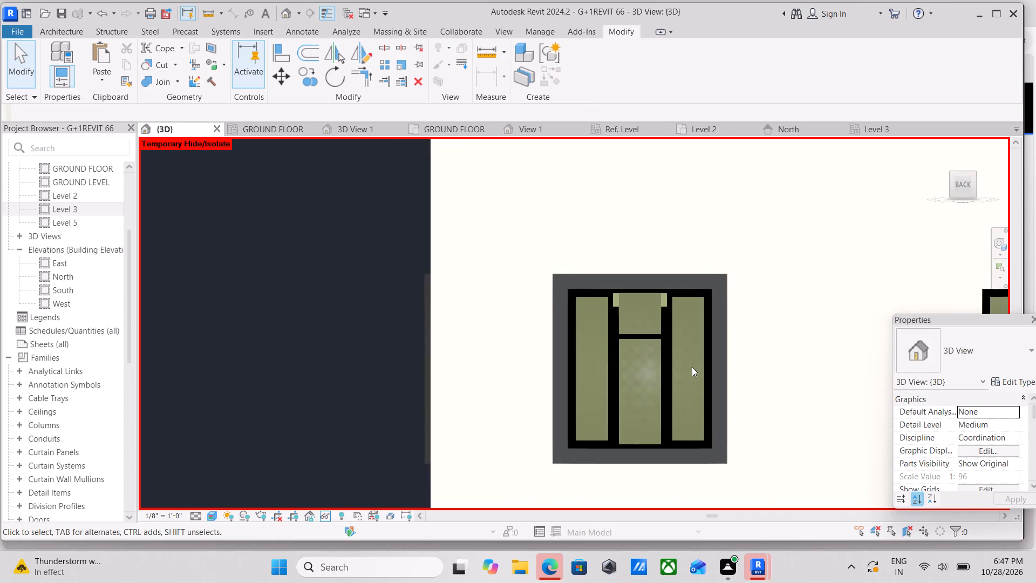
{"action": "scroll", "coordinate": [692, 367], "scroll_direction": "down", "scroll_amount": 5}
{"action": "middle_click_drag", "start_coordinate": [679, 349], "coordinate": [739, 404], "text": "shift"}
{"action": "middle_click_drag", "start_coordinate": [754, 335], "coordinate": [554, 302]}
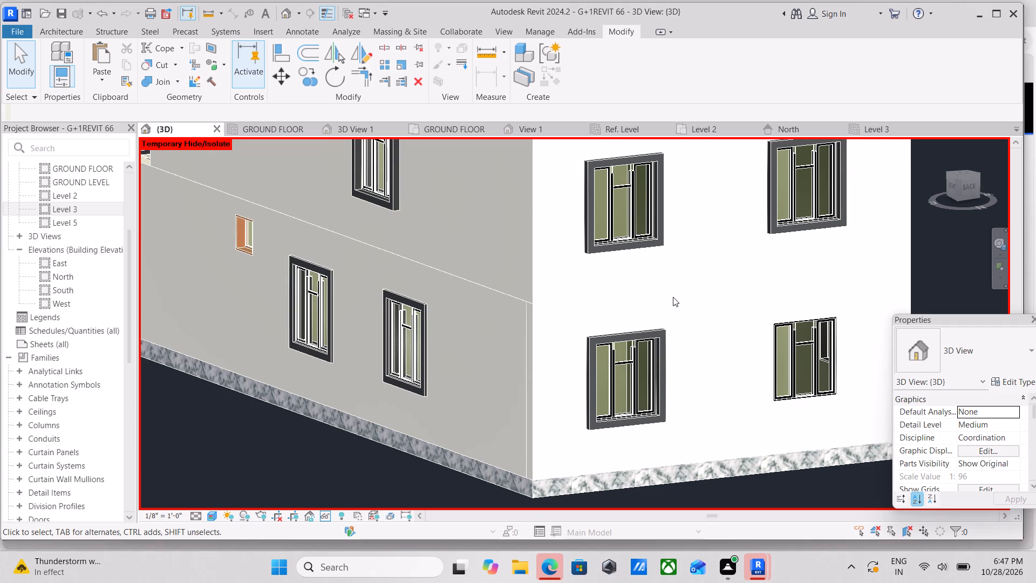
{"action": "scroll", "coordinate": [747, 255], "scroll_direction": "down", "scroll_amount": 1}
{"action": "middle_click_drag", "start_coordinate": [745, 257], "coordinate": [660, 301]}
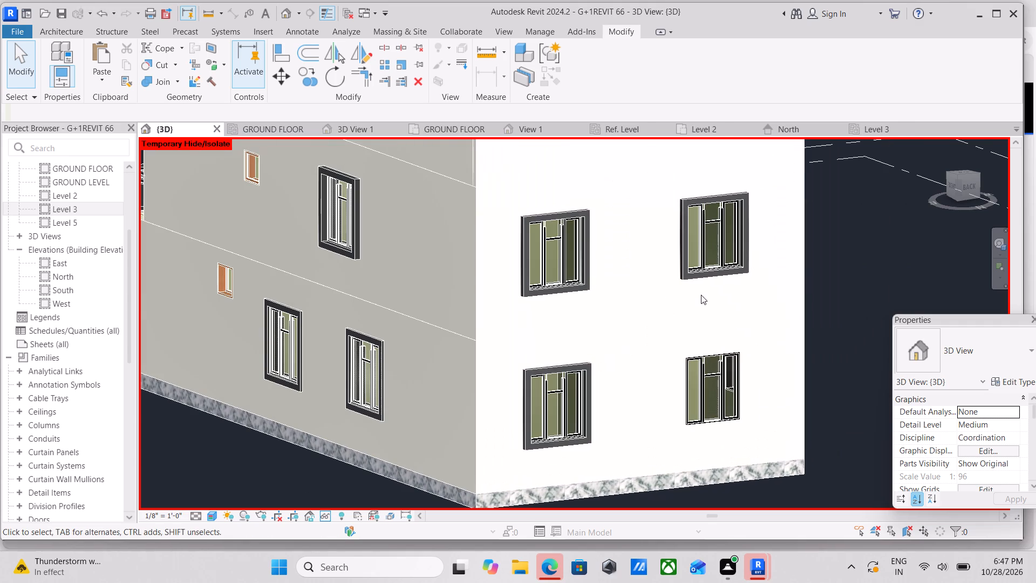
{"action": "middle_click_drag", "start_coordinate": [672, 336], "coordinate": [578, 379], "text": "shift"}
{"action": "scroll", "coordinate": [517, 310], "scroll_direction": "up", "scroll_amount": 4}
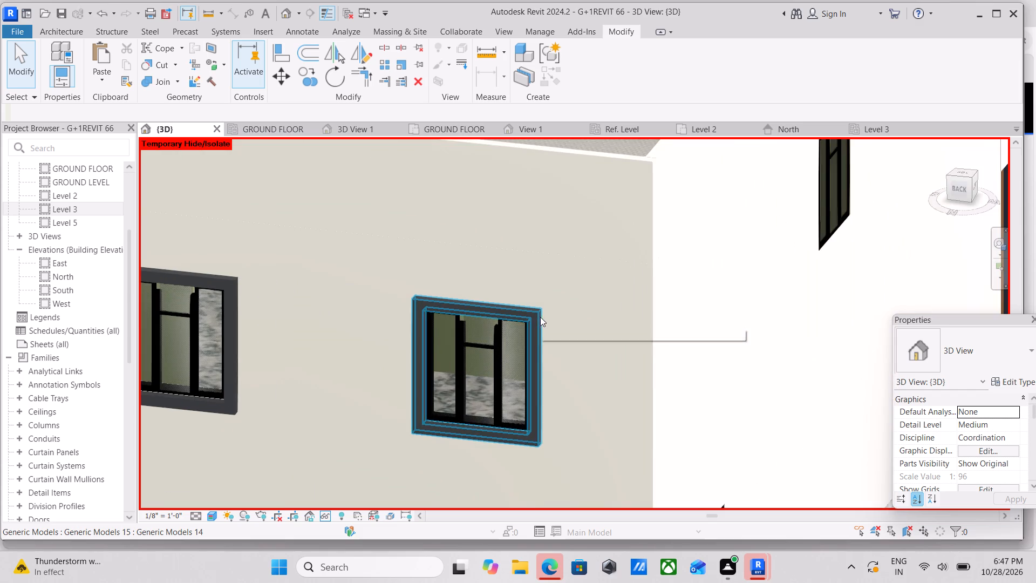
{"action": "left_click", "coordinate": [537, 316]}
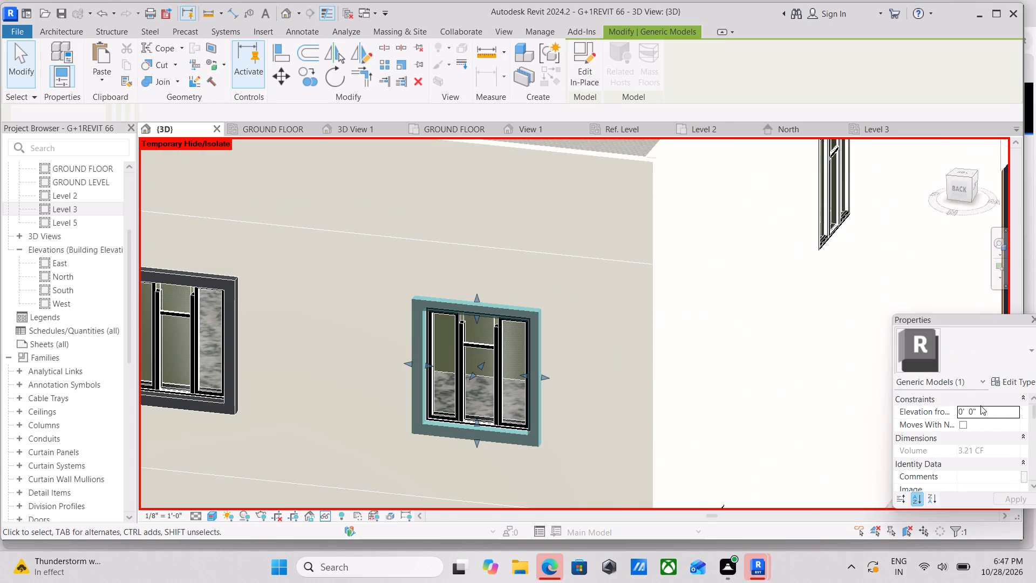
{"action": "scroll", "coordinate": [989, 418], "scroll_direction": "down", "scroll_amount": 5}
{"action": "scroll", "coordinate": [1010, 453], "scroll_direction": "up", "scroll_amount": 9}
{"action": "scroll", "coordinate": [480, 375], "scroll_direction": "down", "scroll_amount": 3}
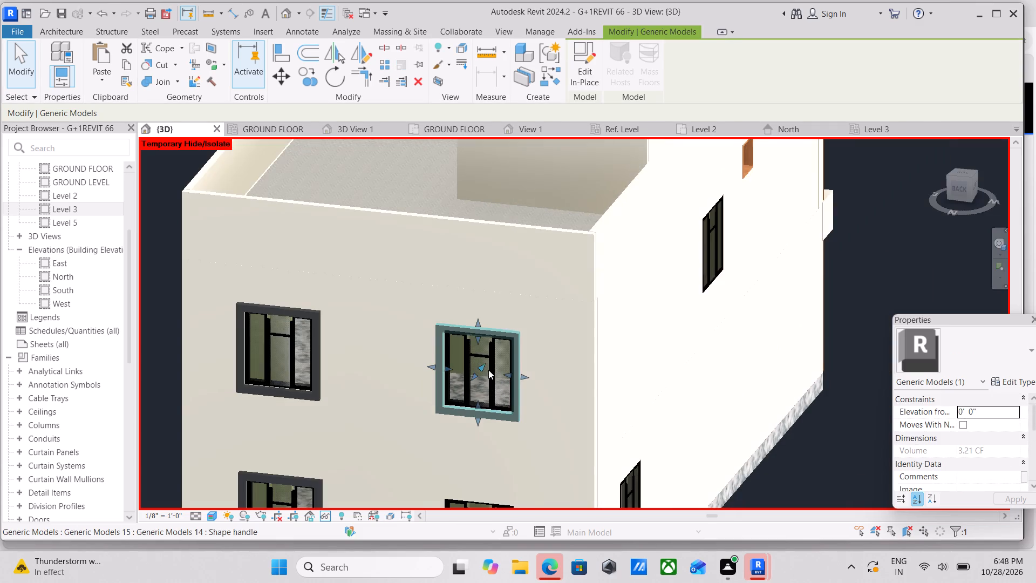
{"action": "scroll", "coordinate": [489, 370], "scroll_direction": "down", "scroll_amount": 2}
{"action": "middle_click_drag", "start_coordinate": [499, 383], "coordinate": [688, 372], "text": "shift"}
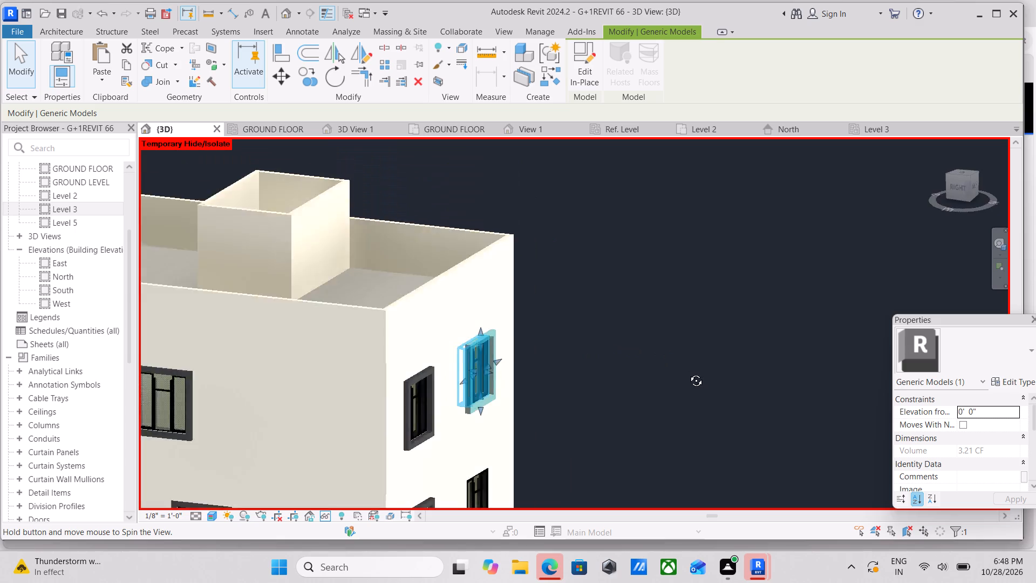
{"action": "middle_click_drag", "start_coordinate": [688, 372], "coordinate": [696, 407], "text": "shift"}
{"action": "scroll", "coordinate": [966, 429], "scroll_direction": "up", "scroll_amount": 3}
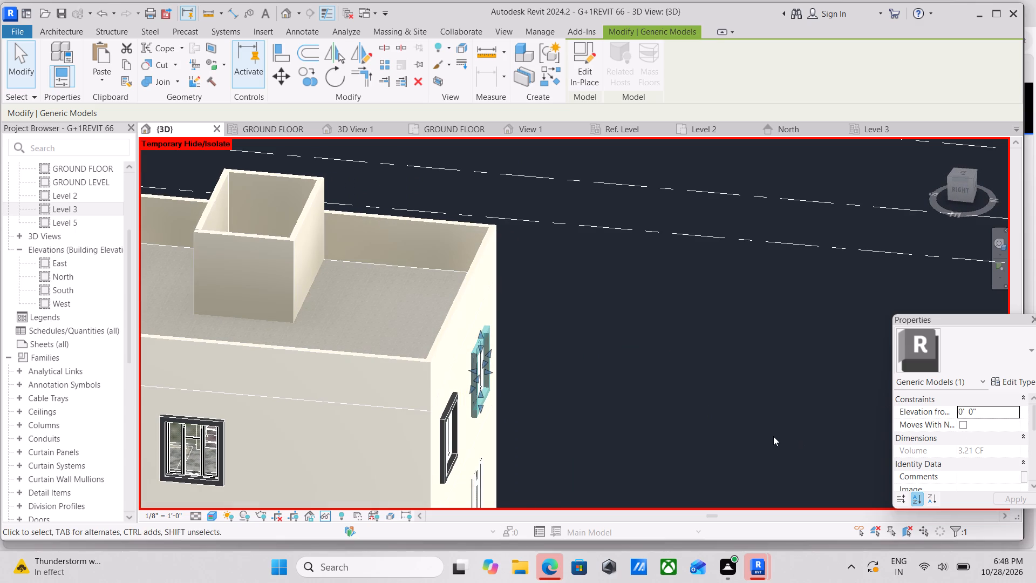
{"action": "scroll", "coordinate": [516, 401], "scroll_direction": "down", "scroll_amount": 2}
{"action": "scroll", "coordinate": [512, 403], "scroll_direction": "up", "scroll_amount": 3}
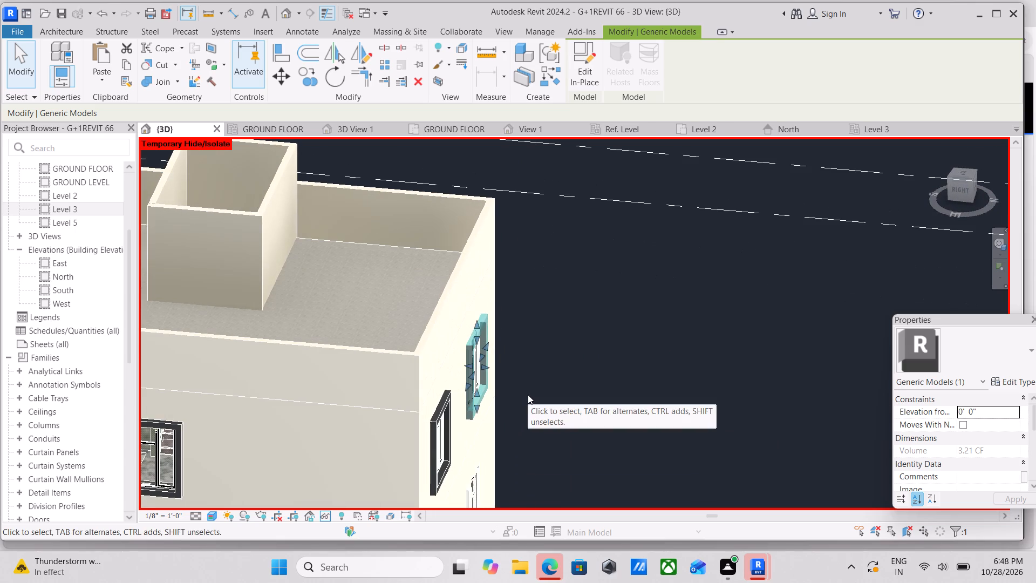
{"action": "key", "text": "Escape"}
{"action": "scroll", "coordinate": [462, 429], "scroll_direction": "down", "scroll_amount": 1}
{"action": "middle_click_drag", "start_coordinate": [496, 410], "coordinate": [488, 410], "text": "shift"}
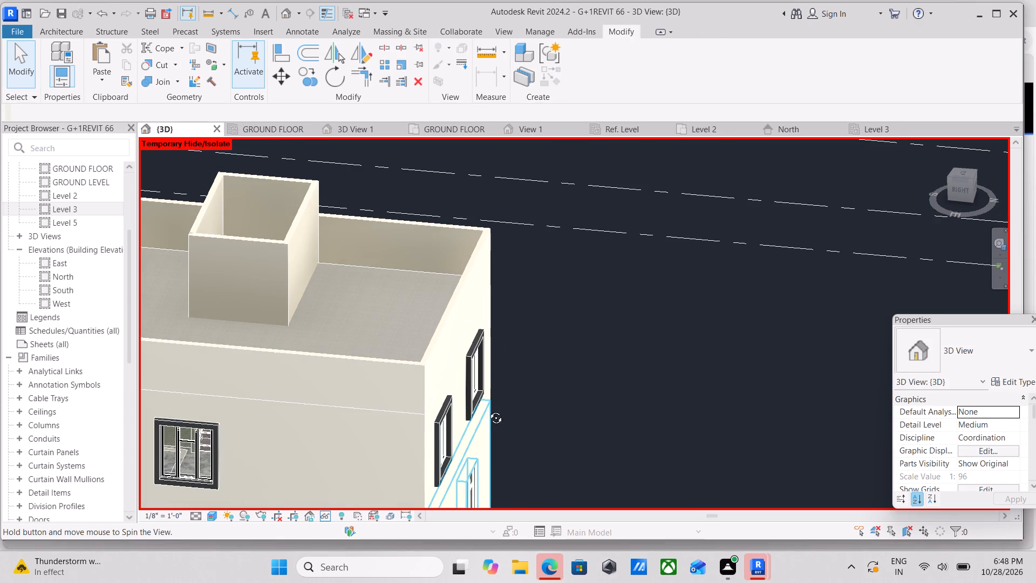
{"action": "middle_click_drag", "start_coordinate": [488, 410], "coordinate": [299, 387], "text": "shift"}
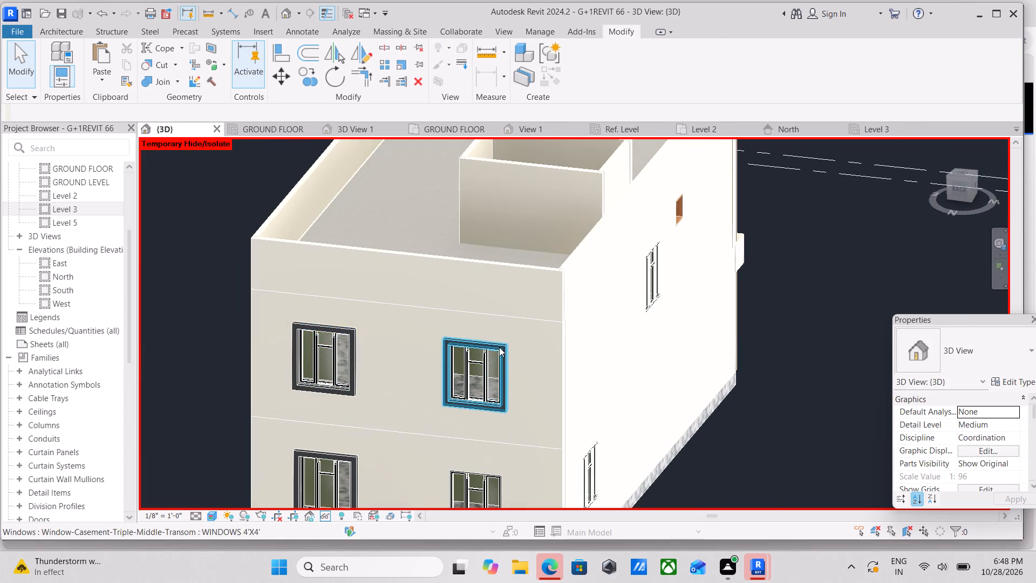
{"action": "scroll", "coordinate": [500, 347], "scroll_direction": "up", "scroll_amount": 3}
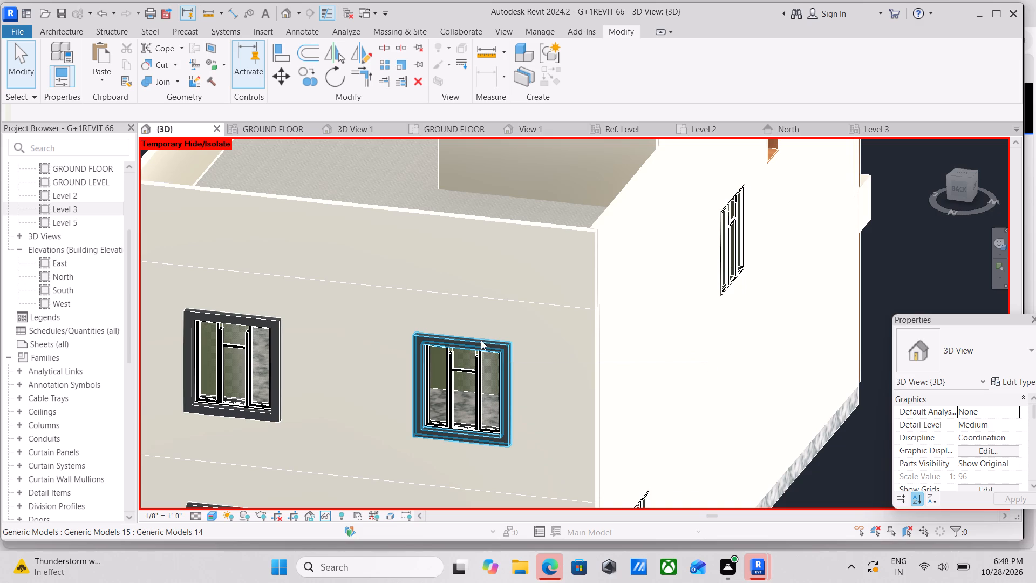
{"action": "scroll", "coordinate": [479, 340], "scroll_direction": "up", "scroll_amount": 1}
{"action": "scroll", "coordinate": [532, 384], "scroll_direction": "down", "scroll_amount": 1}
{"action": "middle_click_drag", "start_coordinate": [547, 391], "coordinate": [576, 360], "text": "shift"}
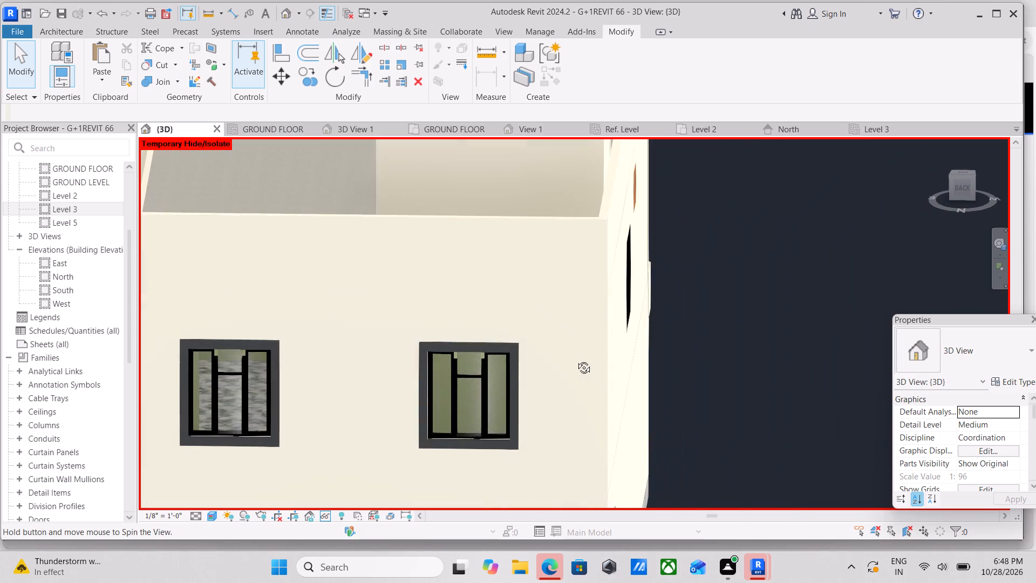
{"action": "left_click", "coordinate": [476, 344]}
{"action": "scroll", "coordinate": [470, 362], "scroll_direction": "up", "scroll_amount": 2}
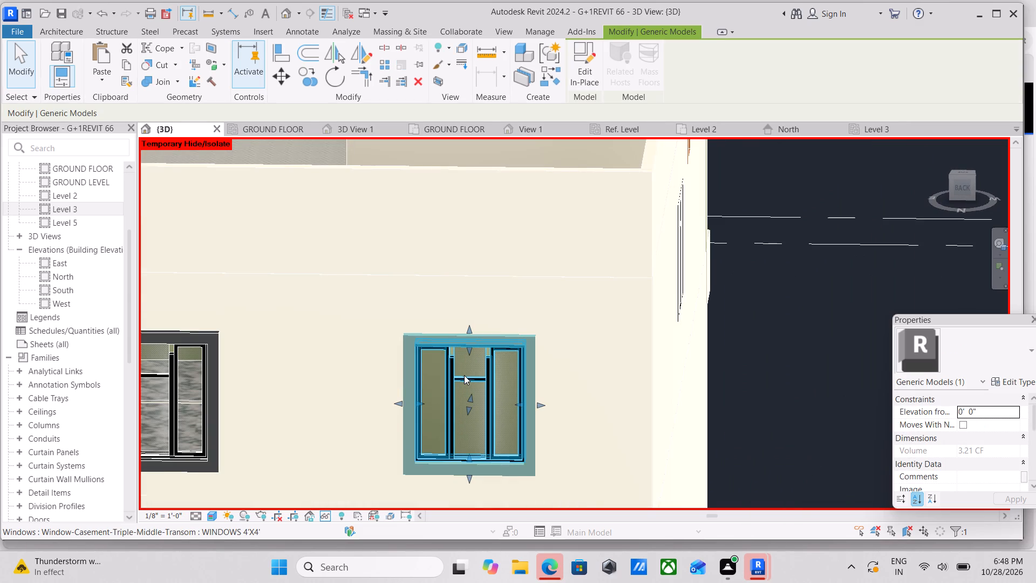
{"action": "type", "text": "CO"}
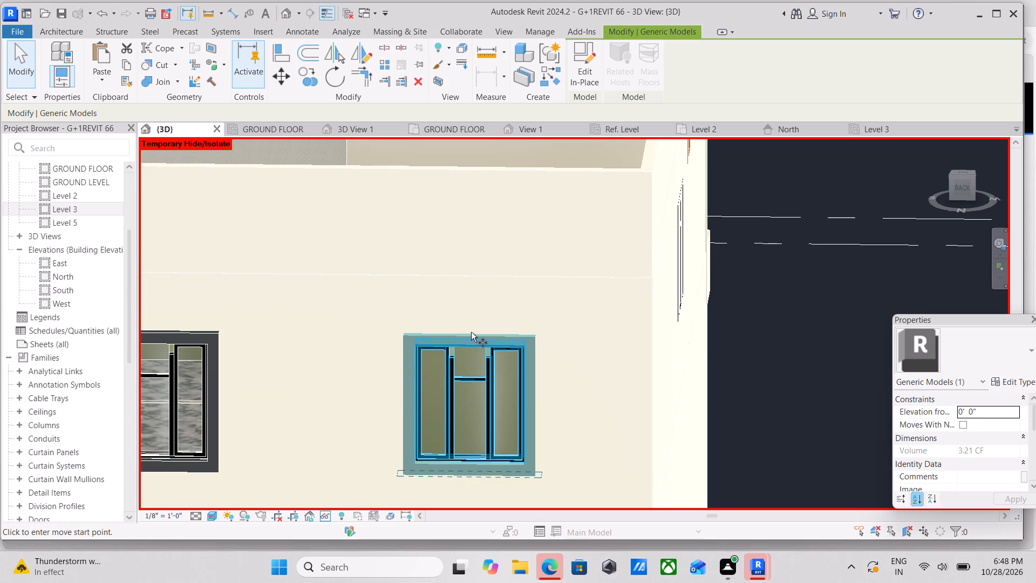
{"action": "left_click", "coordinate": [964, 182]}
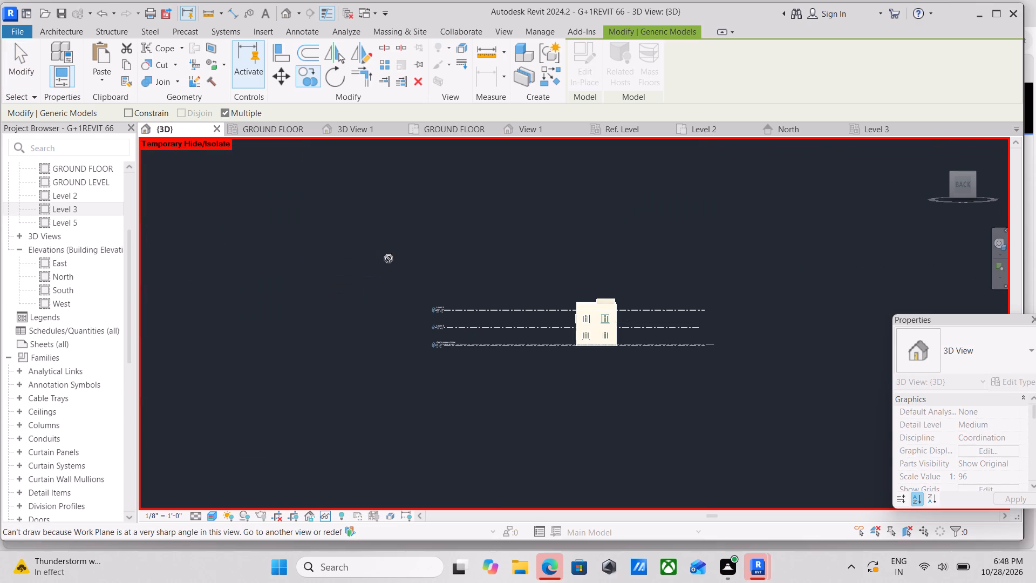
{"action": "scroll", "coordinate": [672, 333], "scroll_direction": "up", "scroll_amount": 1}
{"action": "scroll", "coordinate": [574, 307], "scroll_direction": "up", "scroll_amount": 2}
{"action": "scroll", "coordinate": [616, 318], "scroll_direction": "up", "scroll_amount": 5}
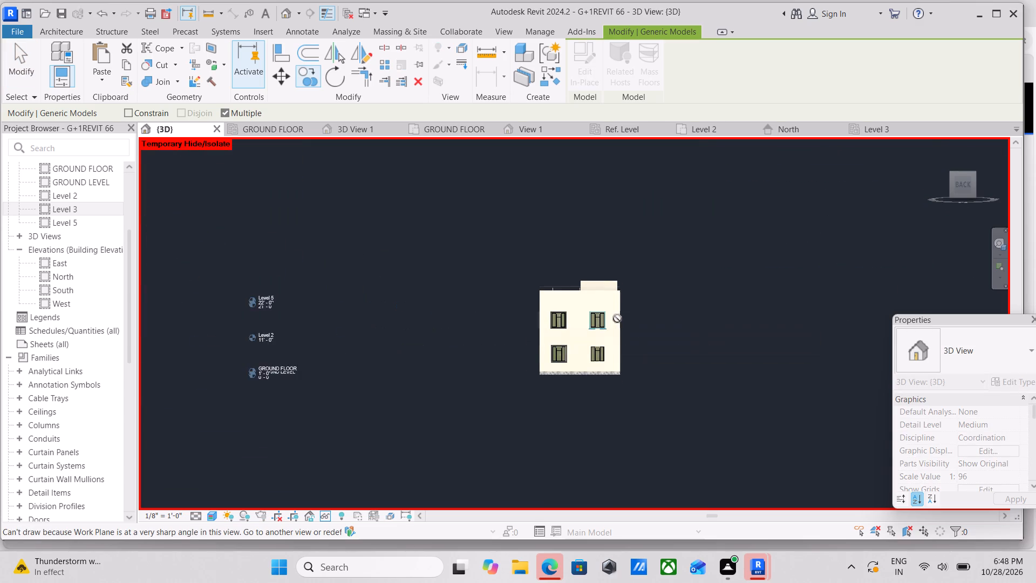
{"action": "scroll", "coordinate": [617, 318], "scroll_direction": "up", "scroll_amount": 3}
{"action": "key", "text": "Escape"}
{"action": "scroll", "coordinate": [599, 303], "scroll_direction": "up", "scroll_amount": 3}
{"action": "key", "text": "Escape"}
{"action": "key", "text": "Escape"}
In the back view, copy the second upper-floor rear surround about 10'-5" straight down onto the lower-floor window beneath it.
{"action": "scroll", "coordinate": [599, 304], "scroll_direction": "up", "scroll_amount": 2}
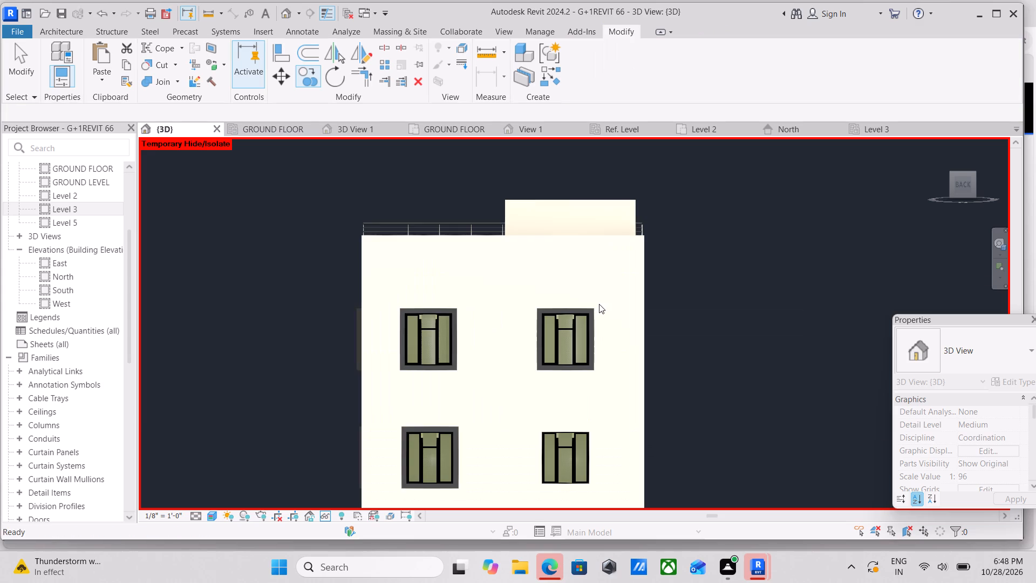
{"action": "scroll", "coordinate": [599, 304], "scroll_direction": "up", "scroll_amount": 1}
{"action": "left_click", "coordinate": [589, 313]}
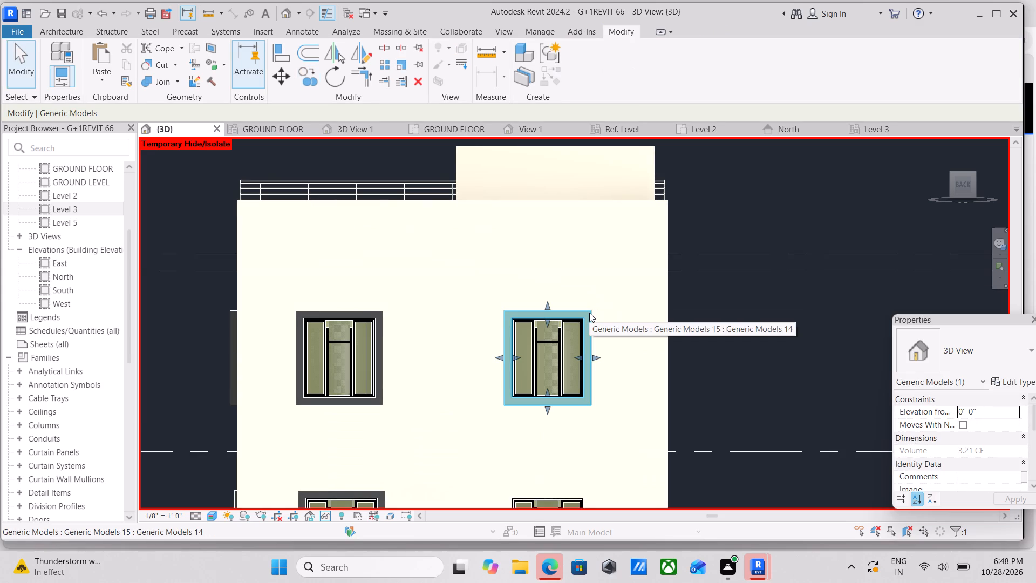
{"action": "type", "text": "CO"}
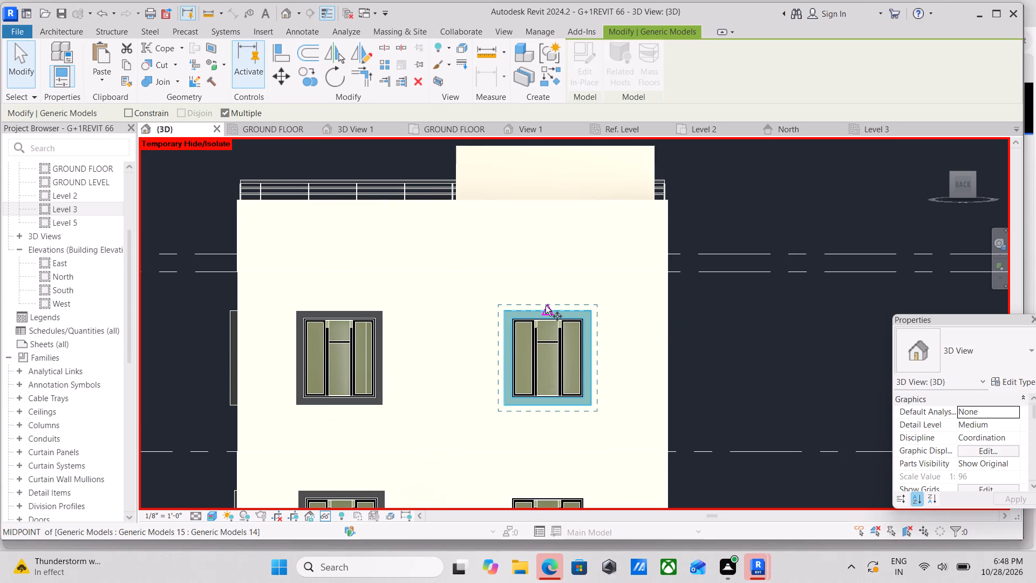
{"action": "left_click", "coordinate": [546, 306]}
{"action": "middle_click_drag", "start_coordinate": [547, 396], "coordinate": [552, 291]}
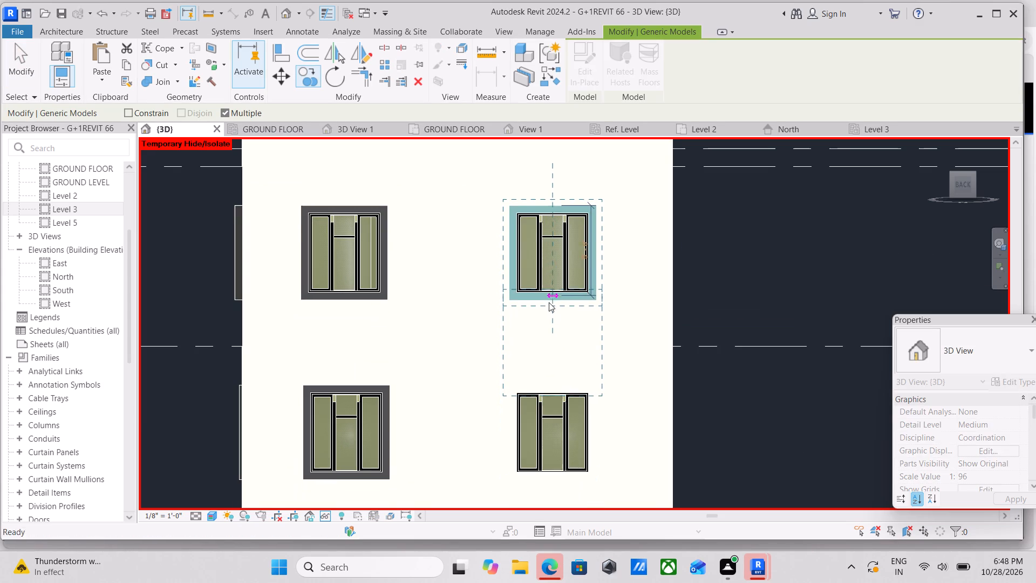
{"action": "scroll", "coordinate": [551, 392], "scroll_direction": "up", "scroll_amount": 3}
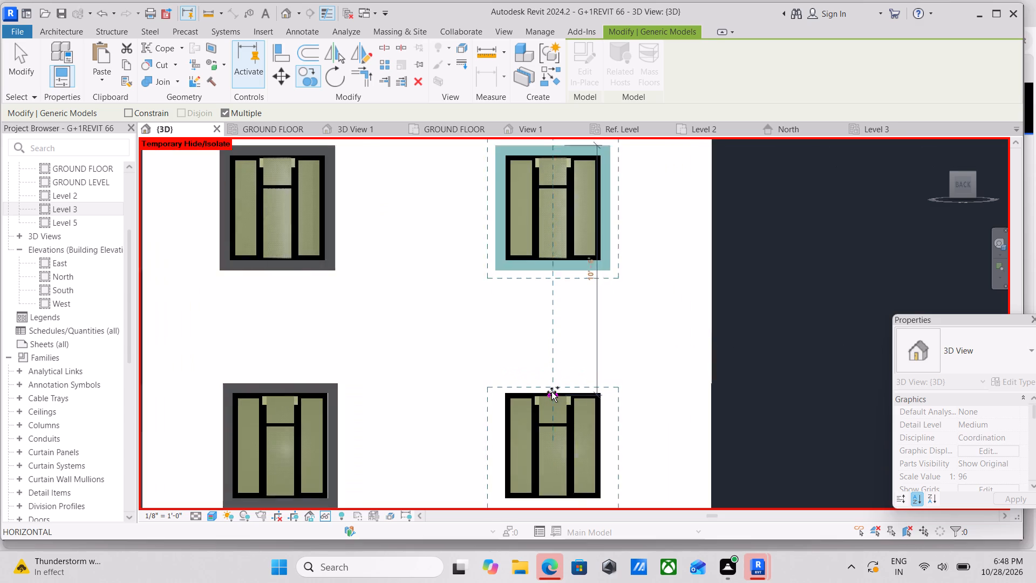
{"action": "scroll", "coordinate": [551, 392], "scroll_direction": "up", "scroll_amount": 2}
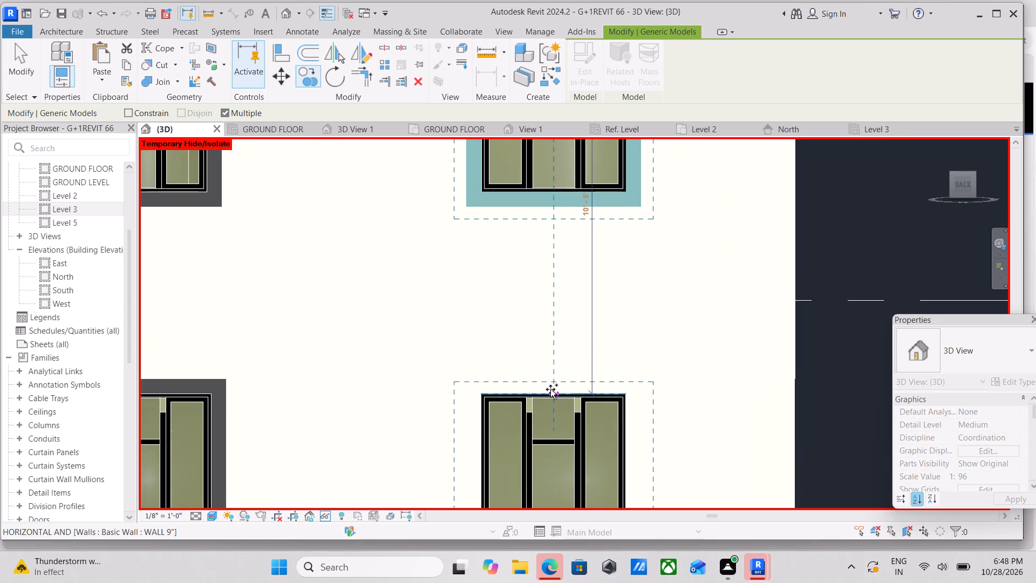
{"action": "left_click", "coordinate": [550, 389]}
{"action": "scroll", "coordinate": [589, 352], "scroll_direction": "down", "scroll_amount": 2}
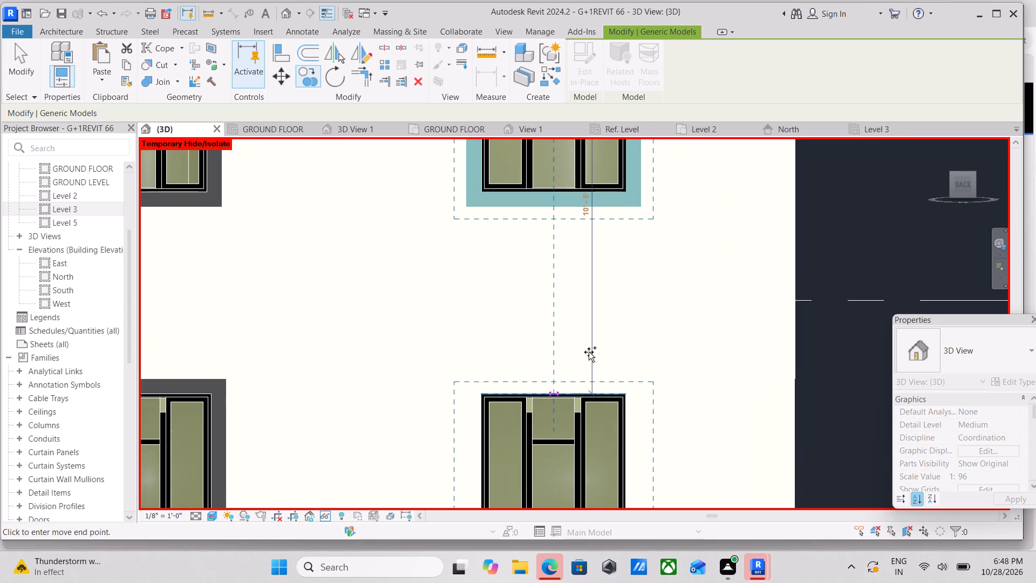
{"action": "key", "text": "Escape"}
{"action": "key", "text": "Escape"}
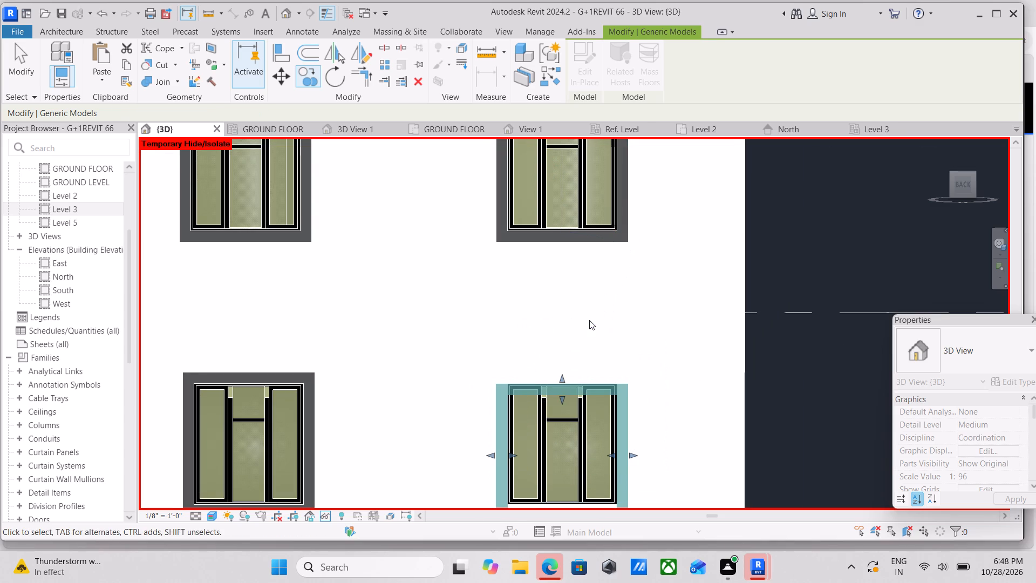
Nudge the new lower-floor surround upward until it fits around its window frame, level with the neighbouring lower-floor surround.
{"action": "left_click", "coordinate": [576, 387]}
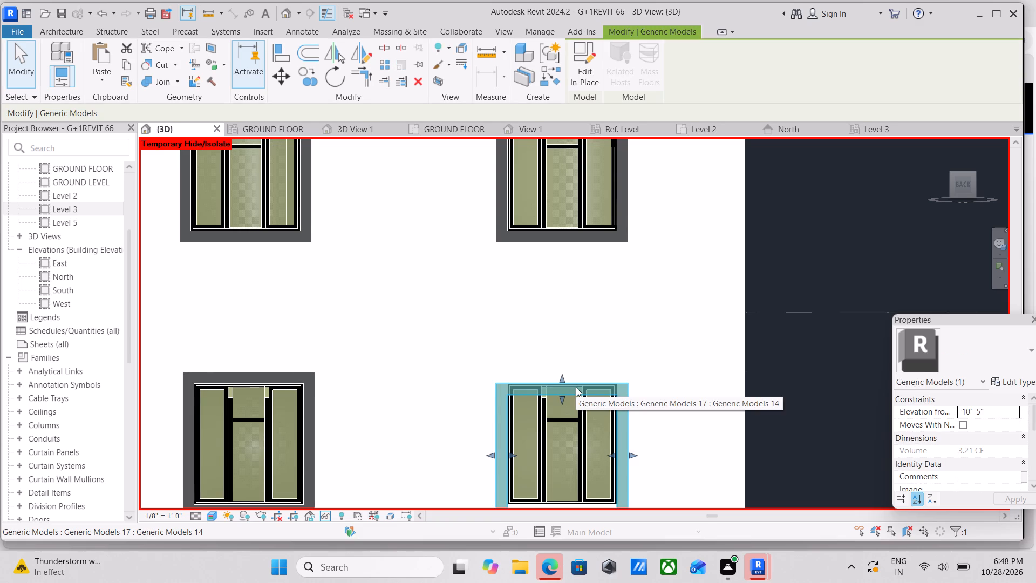
{"action": "key", "text": "Up"}
{"action": "key", "text": "Up"}
{"action": "key", "text": "Up"}
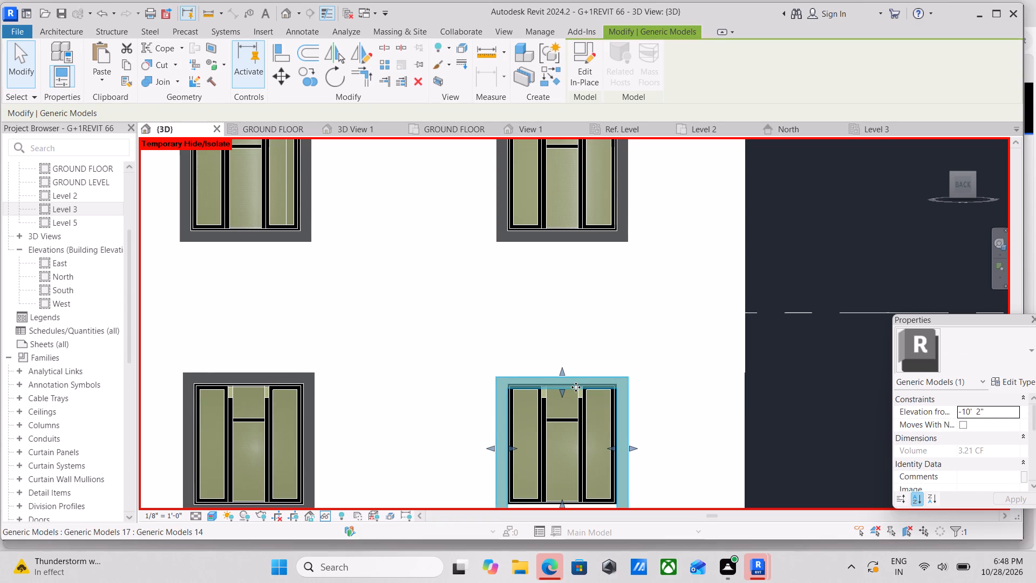
{"action": "key", "text": "Up"}
{"action": "key", "text": "Up"}
{"action": "key", "text": "Up"}
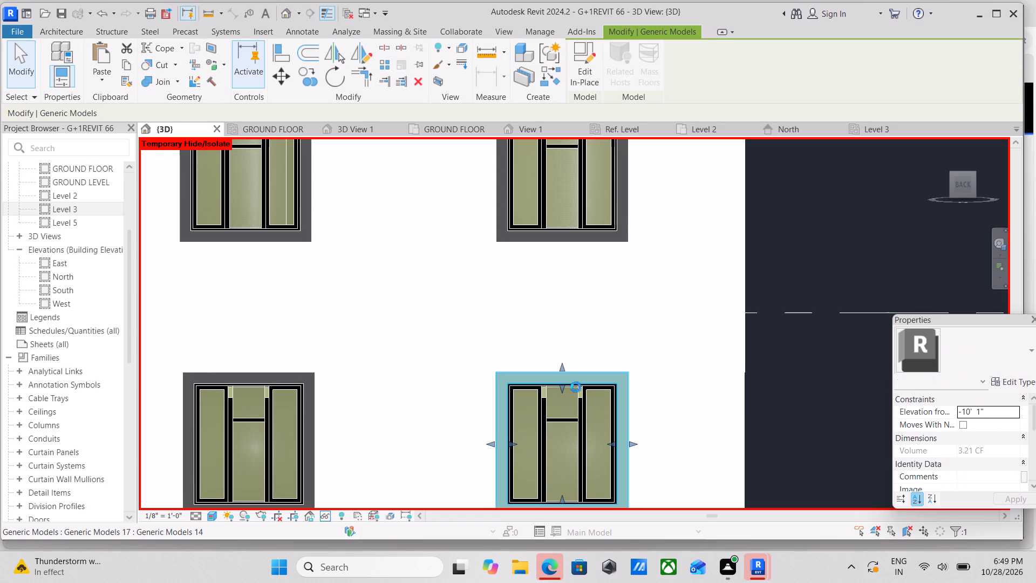
Nudge the lower-floor rear surround down one increment so it sits level with the neighbouring lower-floor surround.
{"action": "key", "text": "Down"}
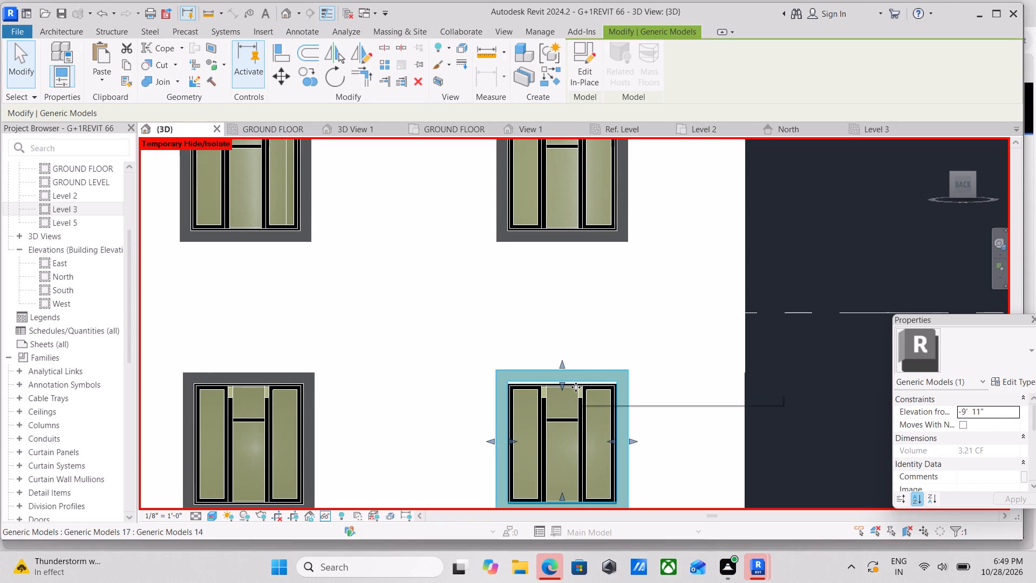
{"action": "key", "text": "Escape"}
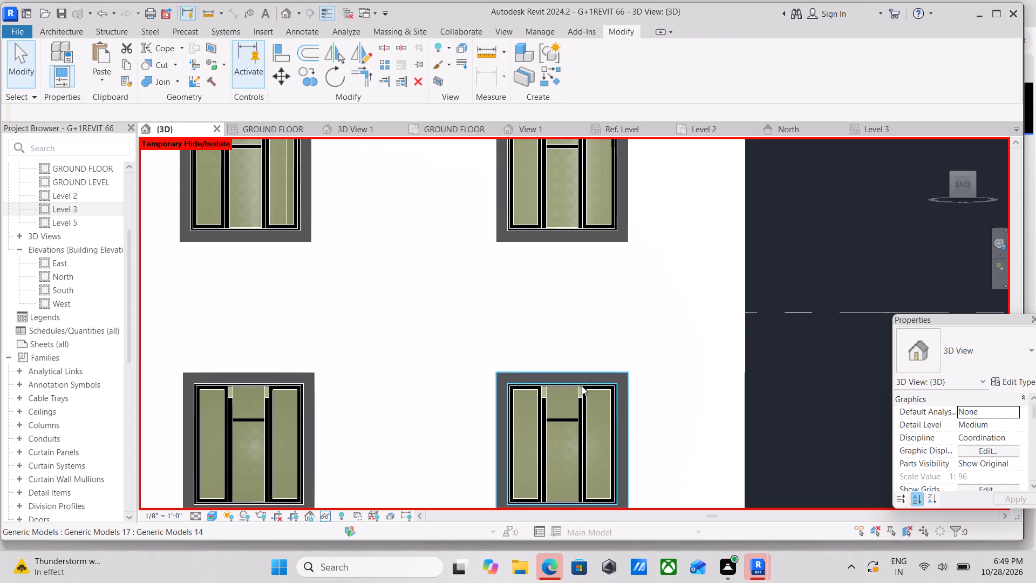
Examine the window surrounds on the house's rear, left-side and front walls from several angles.
{"action": "scroll", "coordinate": [582, 386], "scroll_direction": "down", "scroll_amount": 5}
{"action": "middle_click_drag", "start_coordinate": [567, 387], "coordinate": [647, 419], "text": "shift"}
{"action": "middle_click_drag", "start_coordinate": [670, 405], "coordinate": [395, 414], "text": "shift"}
{"action": "scroll", "coordinate": [670, 405], "scroll_direction": "down", "scroll_amount": 1, "text": "shift"}
{"action": "middle_click_drag", "start_coordinate": [449, 389], "coordinate": [660, 343]}
{"action": "scroll", "coordinate": [660, 343], "scroll_direction": "up", "scroll_amount": 1}
{"action": "scroll", "coordinate": [652, 348], "scroll_direction": "down", "scroll_amount": 3}
{"action": "middle_click_drag", "start_coordinate": [516, 385], "coordinate": [613, 401], "text": "shift"}
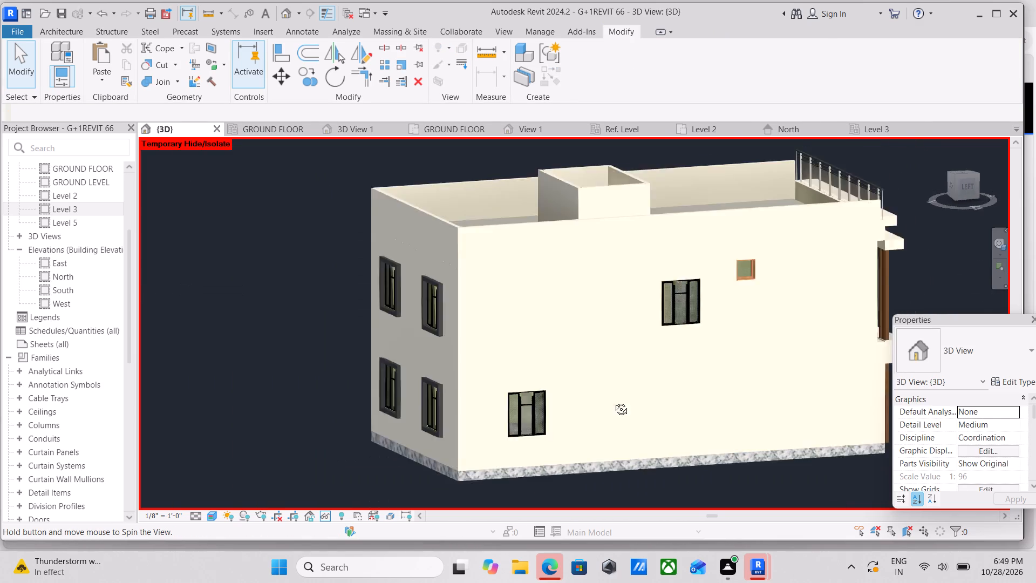
{"action": "middle_click_drag", "start_coordinate": [613, 401], "coordinate": [442, 452], "text": "shift"}
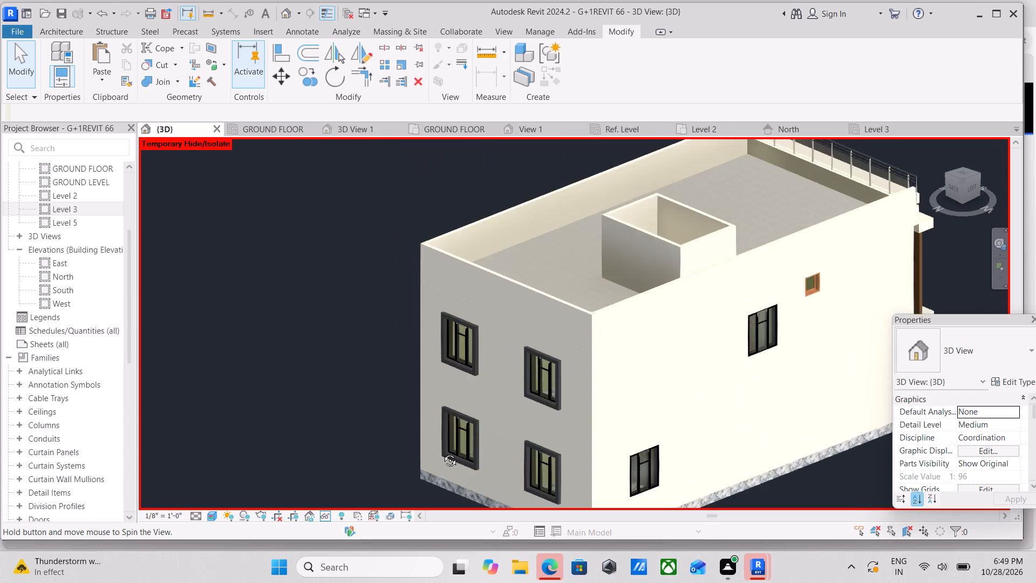
{"action": "middle_click_drag", "start_coordinate": [442, 452], "coordinate": [428, 440], "text": "shift"}
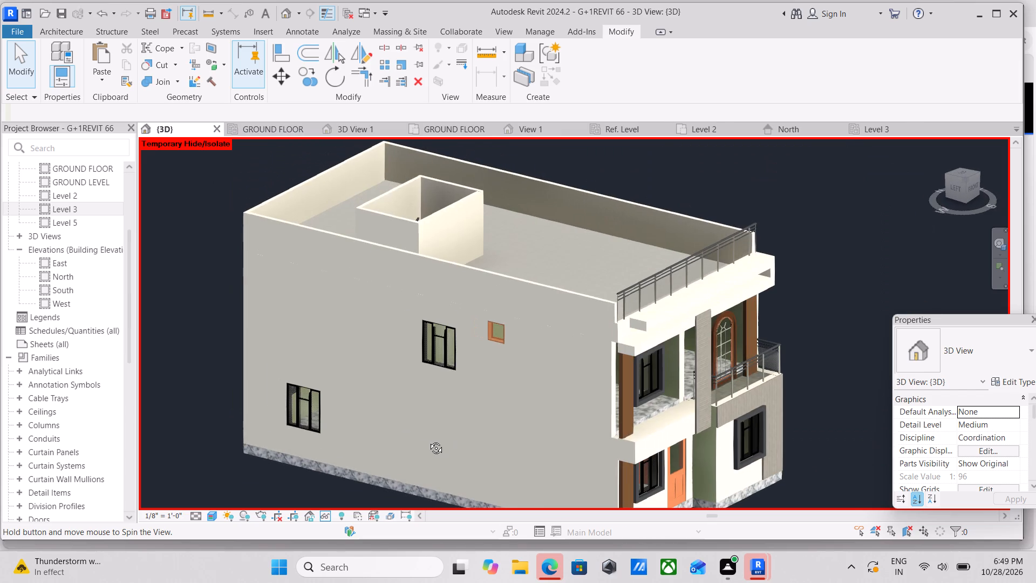
{"action": "middle_click_drag", "start_coordinate": [428, 440], "coordinate": [396, 442], "text": "shift"}
{"action": "scroll", "coordinate": [521, 383], "scroll_direction": "up", "scroll_amount": 2}
{"action": "middle_click_drag", "start_coordinate": [526, 381], "coordinate": [480, 317], "text": "shift"}
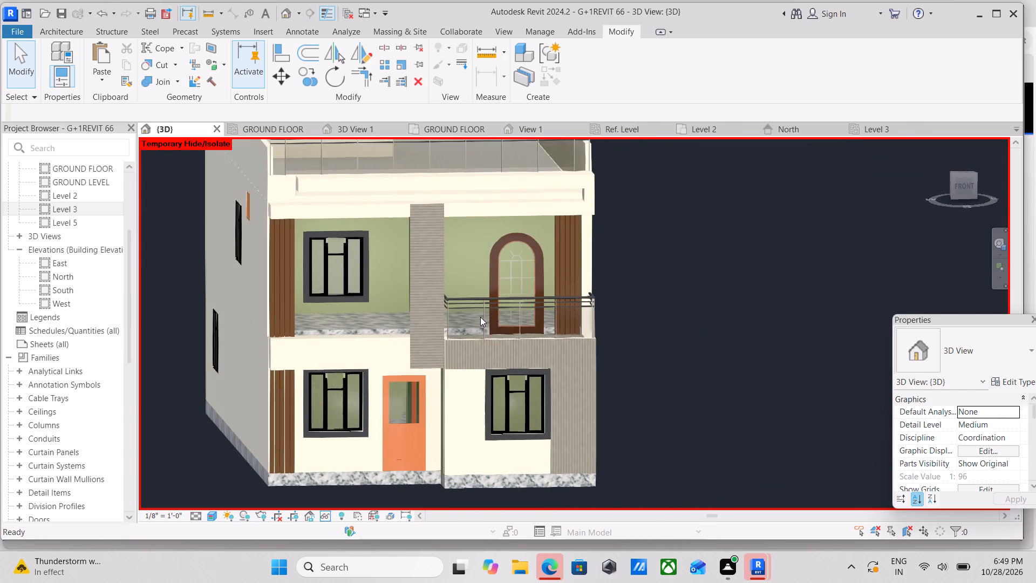
{"action": "middle_click_drag", "start_coordinate": [442, 343], "coordinate": [476, 323], "text": "shift"}
{"action": "scroll", "coordinate": [478, 329], "scroll_direction": "down", "scroll_amount": 1}
{"action": "middle_click_drag", "start_coordinate": [478, 329], "coordinate": [485, 349]}
{"action": "scroll", "coordinate": [456, 336], "scroll_direction": "down", "scroll_amount": 2}
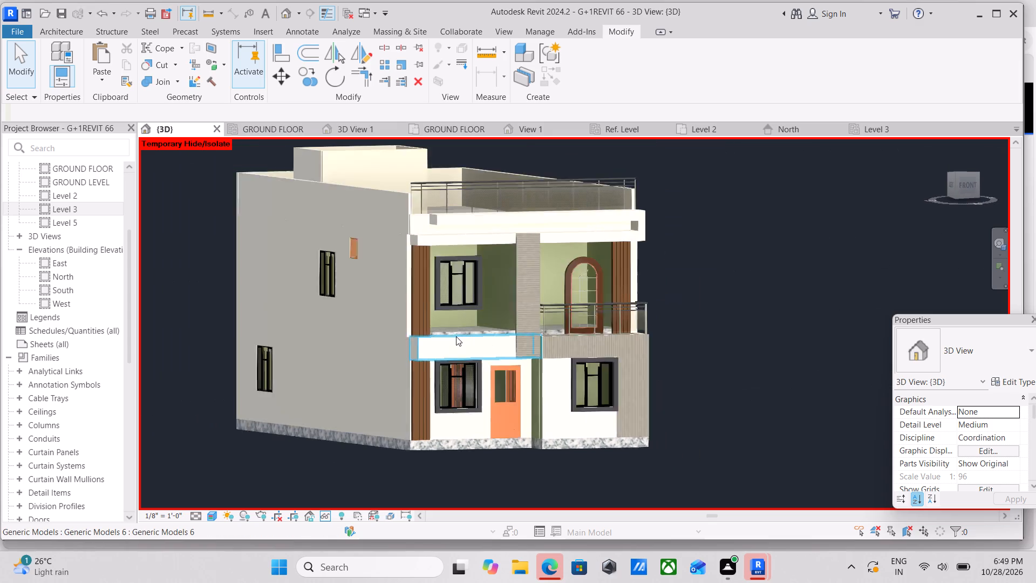
{"action": "scroll", "coordinate": [456, 336], "scroll_direction": "down", "scroll_amount": 2}
{"action": "key", "text": "Escape"}
{"action": "key", "text": "Escape"}
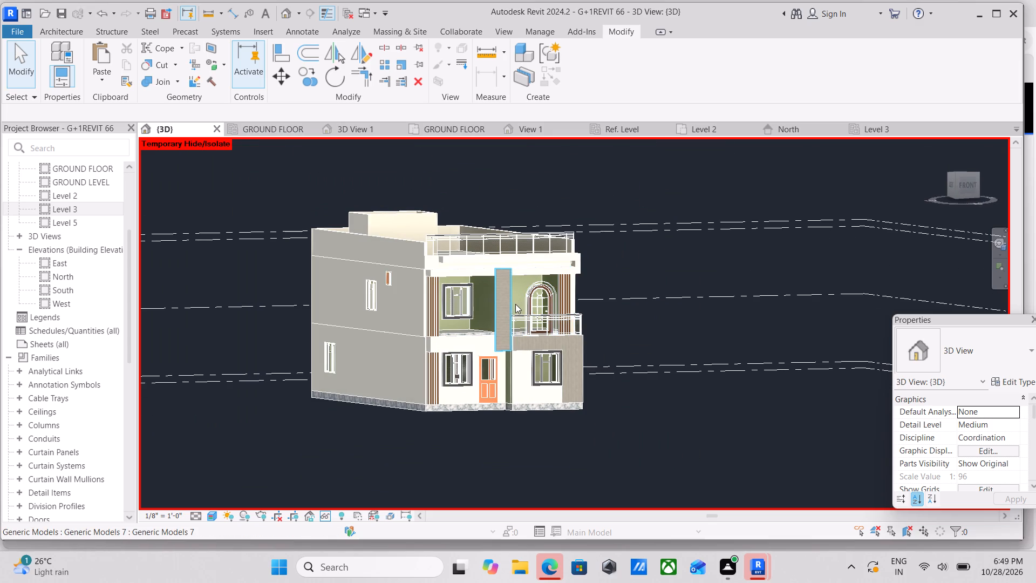
{"action": "scroll", "coordinate": [445, 311], "scroll_direction": "up", "scroll_amount": 2}
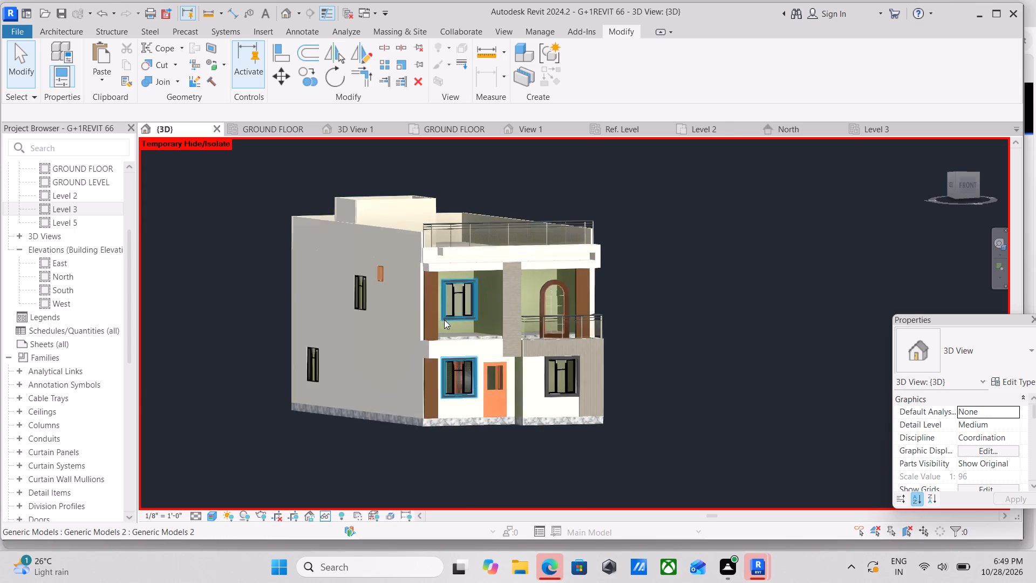
{"action": "scroll", "coordinate": [441, 330], "scroll_direction": "up", "scroll_amount": 3}
{"action": "scroll", "coordinate": [471, 326], "scroll_direction": "down", "scroll_amount": 3}
{"action": "scroll", "coordinate": [515, 348], "scroll_direction": "down", "scroll_amount": 2}
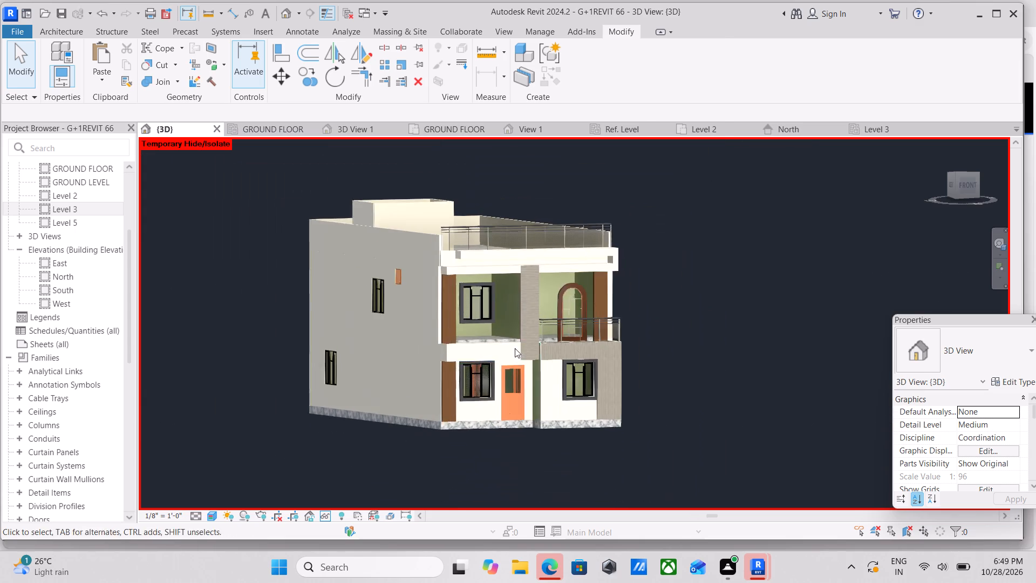
{"action": "scroll", "coordinate": [515, 348], "scroll_direction": "down", "scroll_amount": 1}
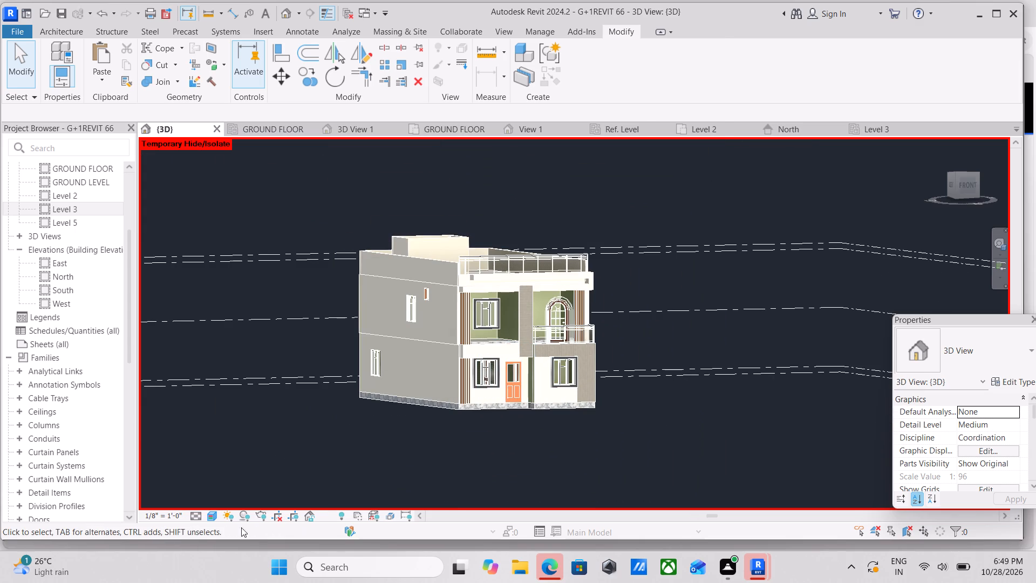
Set the 3D view's visual style to Shaded.
{"action": "left_click", "coordinate": [210, 509]}
{"action": "left_click", "coordinate": [210, 514]}
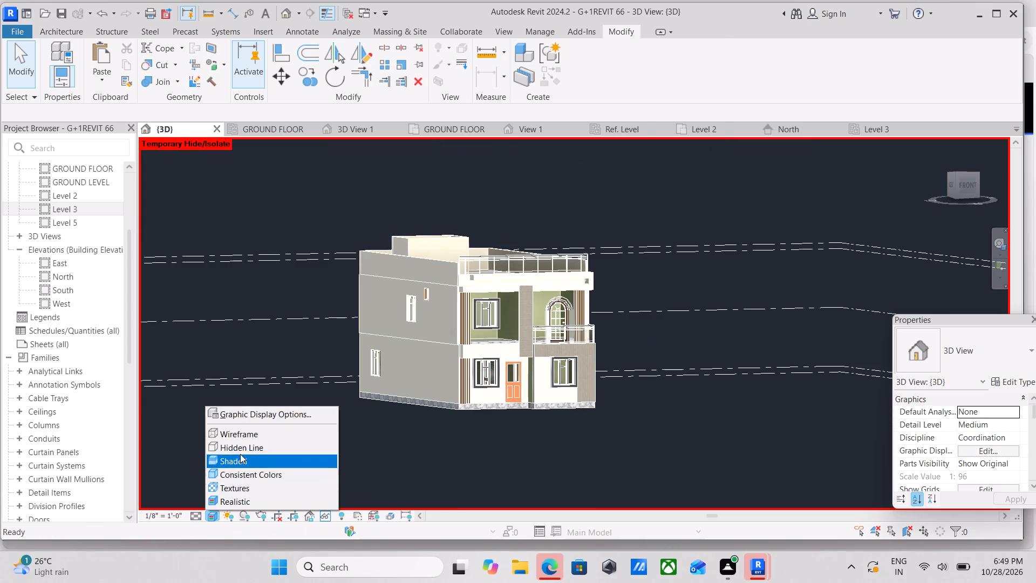
{"action": "left_click", "coordinate": [236, 463]}
Examine the windows on the front and rear walls in the shaded view.
{"action": "scroll", "coordinate": [568, 335], "scroll_direction": "up", "scroll_amount": 3}
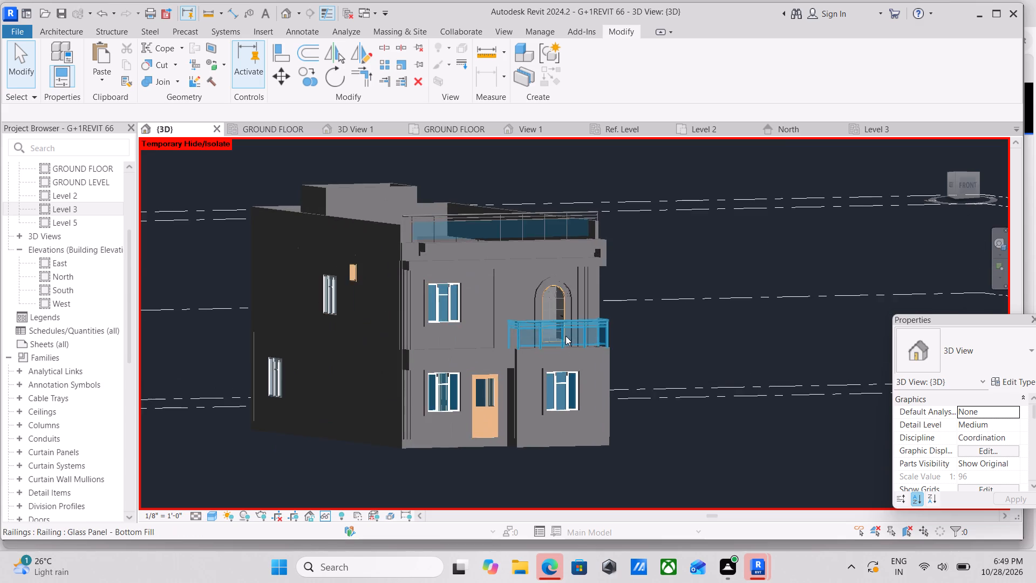
{"action": "scroll", "coordinate": [556, 342], "scroll_direction": "up", "scroll_amount": 6}
{"action": "scroll", "coordinate": [434, 368], "scroll_direction": "up", "scroll_amount": 3}
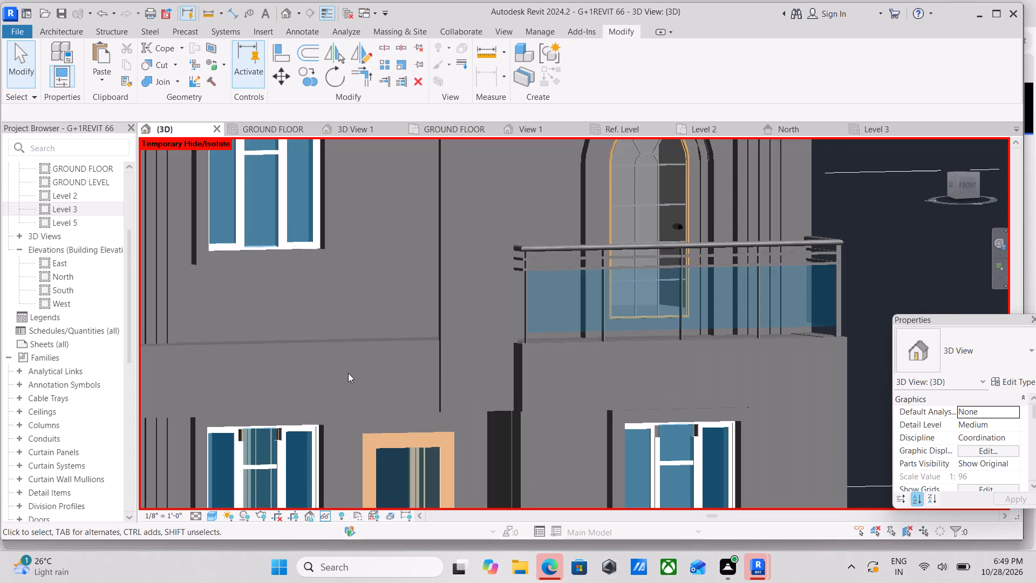
{"action": "scroll", "coordinate": [344, 373], "scroll_direction": "down", "scroll_amount": 8}
{"action": "middle_click_drag", "start_coordinate": [282, 383], "coordinate": [287, 385], "text": "shift"}
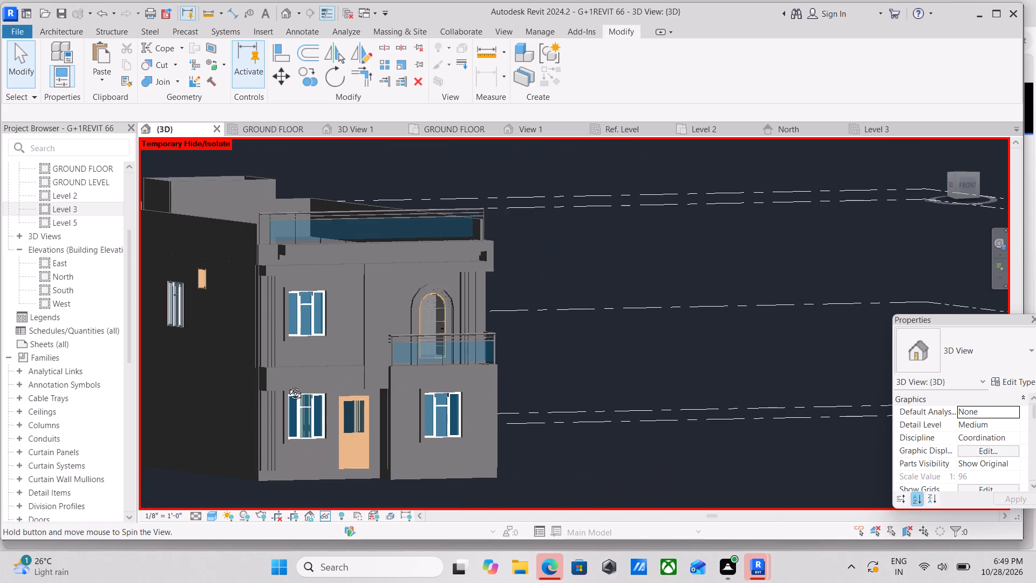
{"action": "middle_click_drag", "start_coordinate": [287, 385], "coordinate": [618, 405], "text": "shift"}
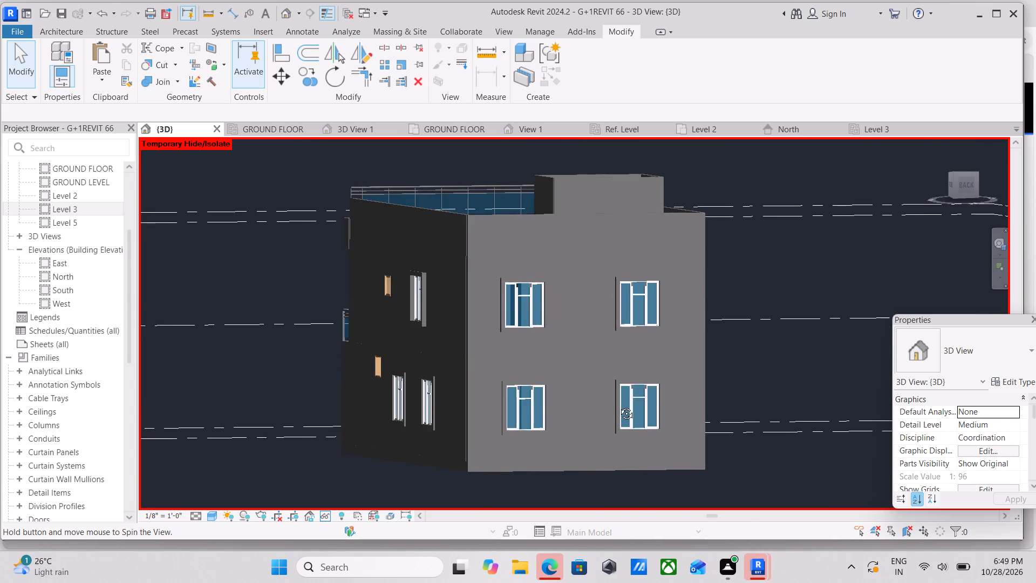
Place a Window-Casement-Triple-Middle-Transom WINDOWS 4'X4' on the left-side wall's lower floor, about 8'-3" from the front corner.
{"action": "middle_click_drag", "start_coordinate": [618, 405], "coordinate": [411, 408], "text": "shift"}
{"action": "middle_click_drag", "start_coordinate": [410, 403], "coordinate": [513, 353]}
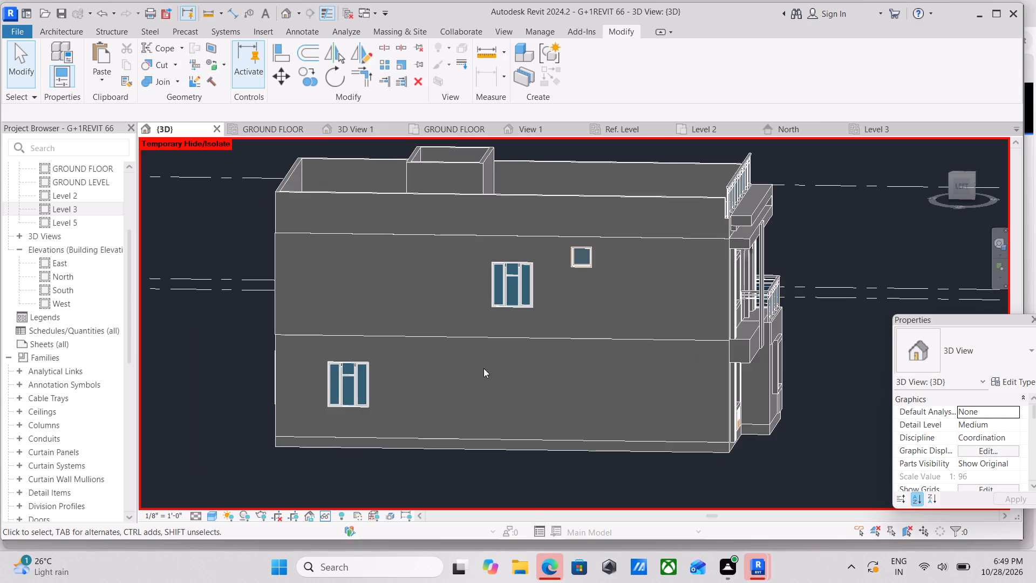
{"action": "middle_click_drag", "start_coordinate": [379, 385], "coordinate": [455, 380]}
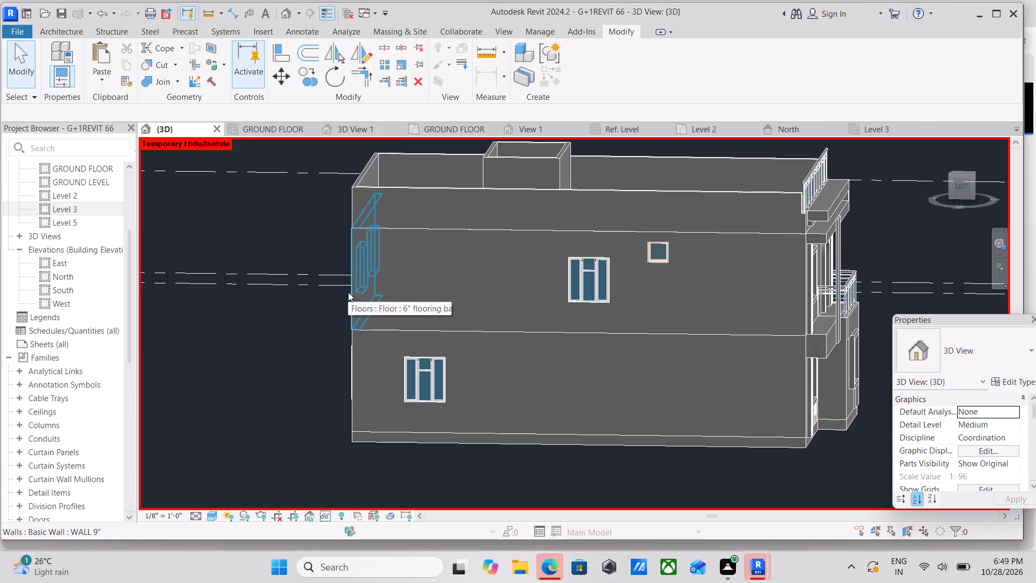
{"action": "type", "text": "WN"}
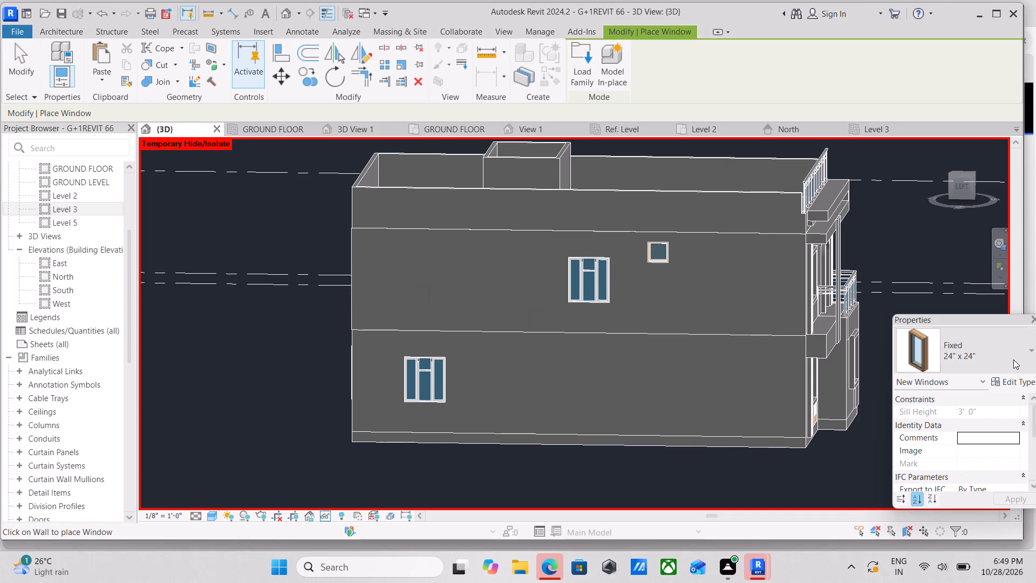
{"action": "left_click", "coordinate": [1019, 363]}
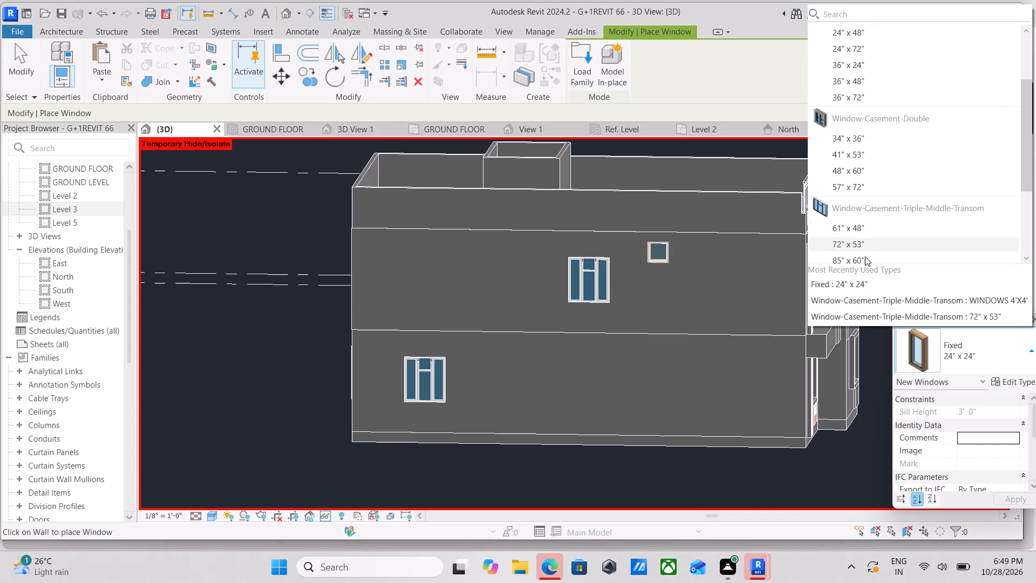
{"action": "left_click", "coordinate": [867, 243]}
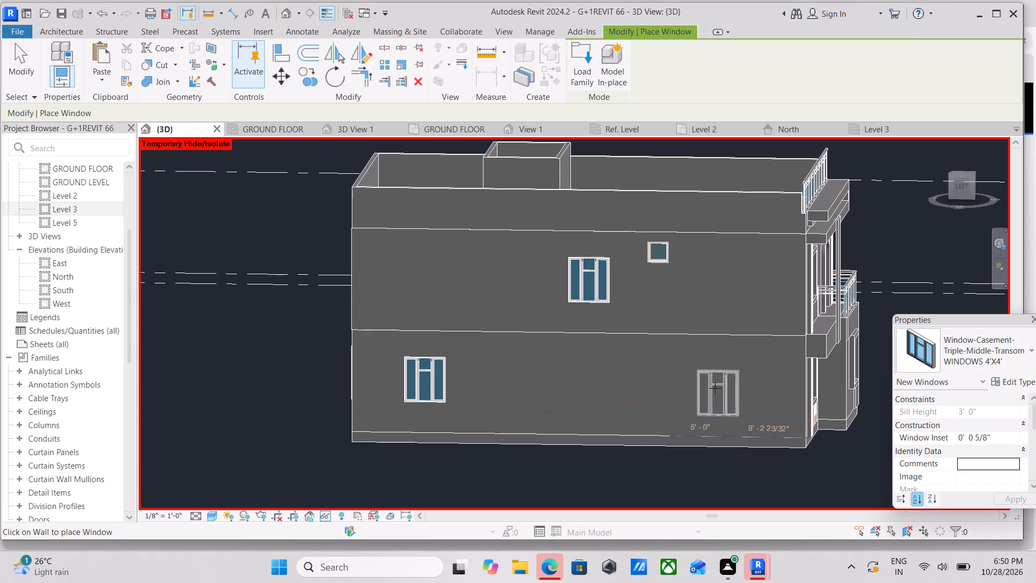
{"action": "left_click", "coordinate": [720, 390]}
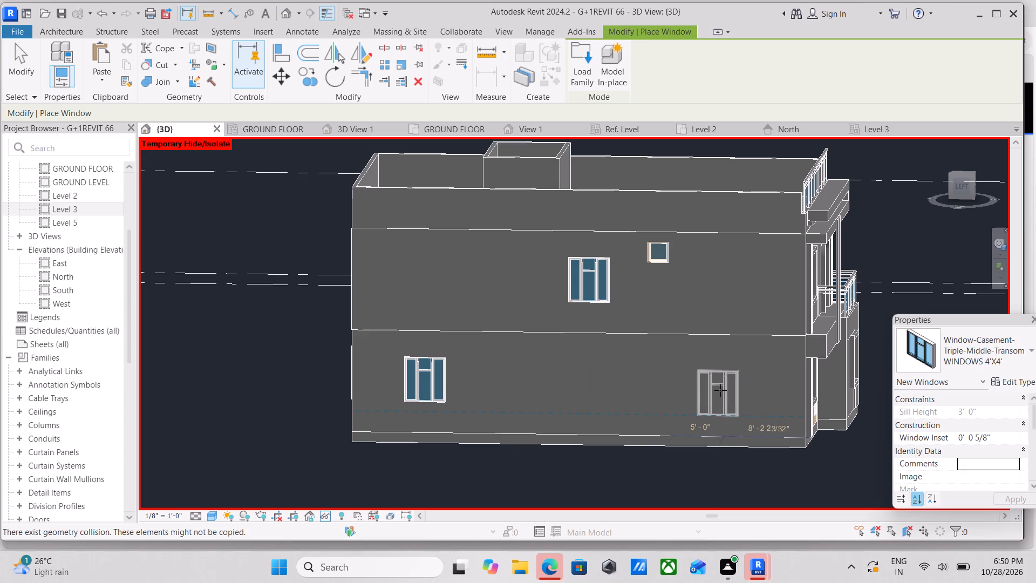
{"action": "key", "text": "Escape"}
{"action": "key", "text": "Escape"}
{"action": "key", "text": "Escape"}
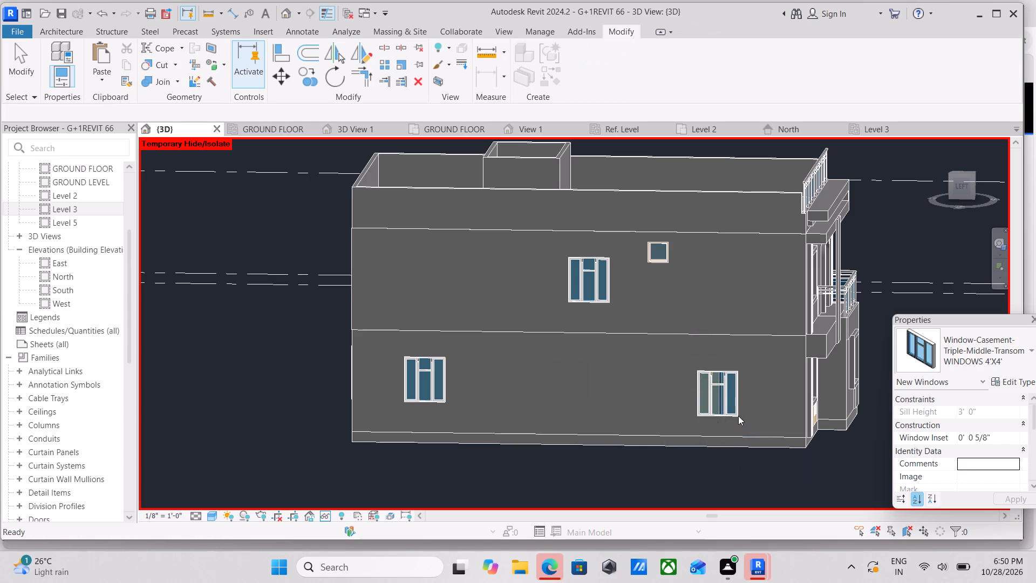
Inspect the new lower-floor window's properties and its position on the left-side wall.
{"action": "left_click", "coordinate": [735, 412]}
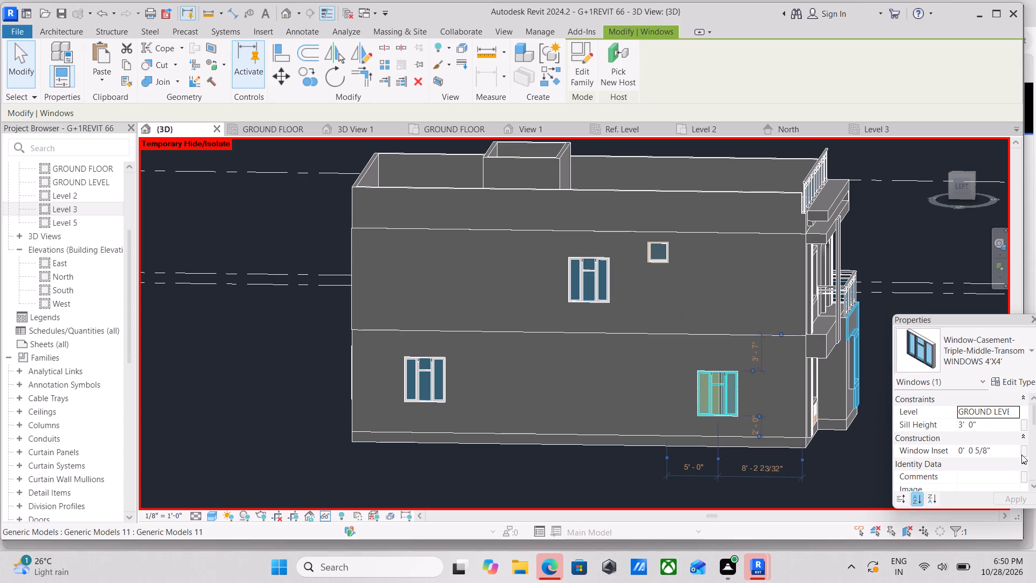
{"action": "key", "text": "Escape"}
{"action": "scroll", "coordinate": [740, 426], "scroll_direction": "up", "scroll_amount": 3}
{"action": "key", "text": "Escape"}
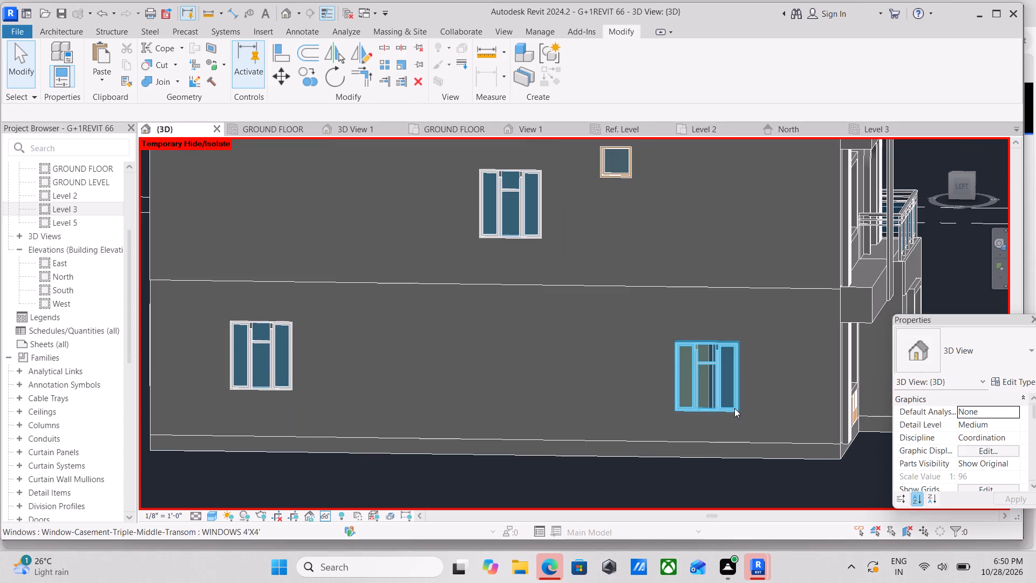
{"action": "left_click", "coordinate": [734, 408]}
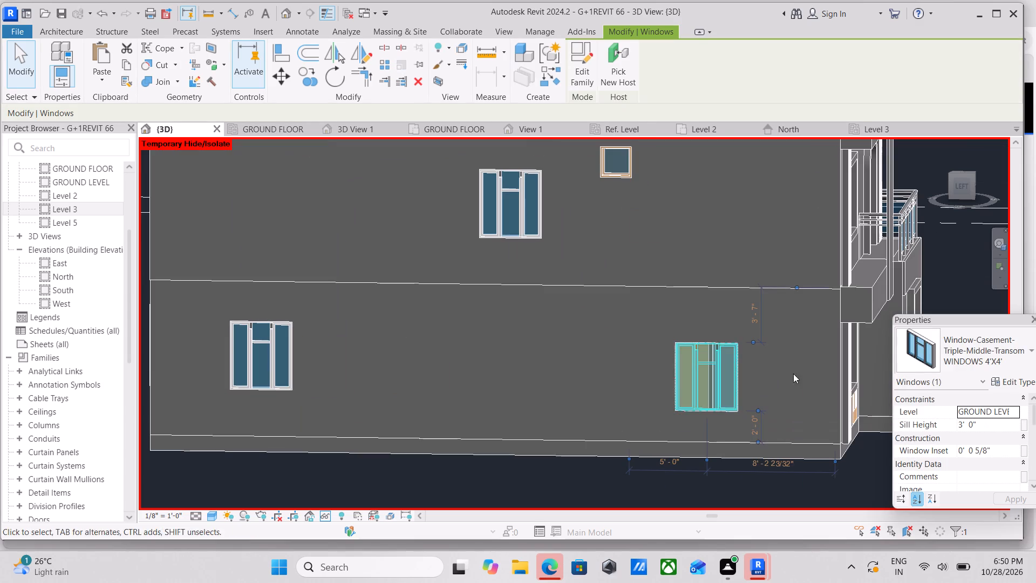
{"action": "key", "text": "Escape"}
{"action": "scroll", "coordinate": [677, 378], "scroll_direction": "down", "scroll_amount": 2}
{"action": "scroll", "coordinate": [541, 385], "scroll_direction": "down", "scroll_amount": 2}
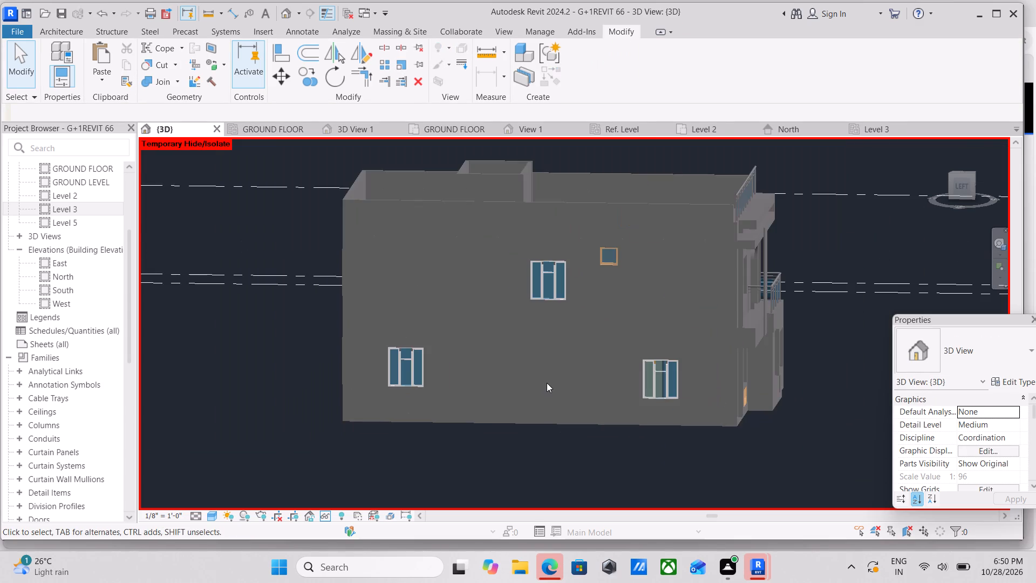
{"action": "scroll", "coordinate": [547, 383], "scroll_direction": "down", "scroll_amount": 2}
Start a new in-place component in the Generic Models category at the left-side wall's lower-floor window near the rear corner.
{"action": "middle_click_drag", "start_coordinate": [549, 395], "coordinate": [641, 396], "text": "shift"}
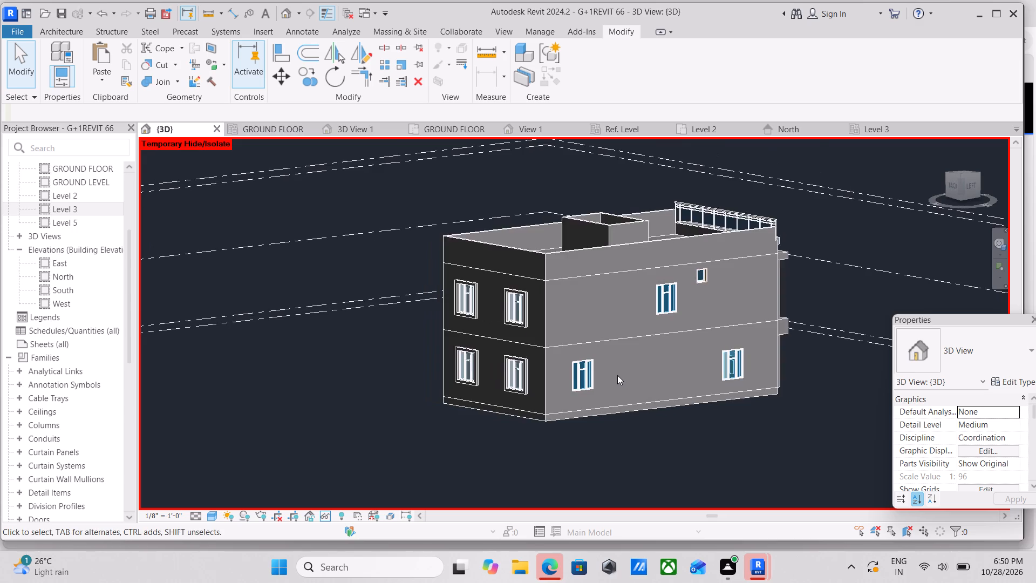
{"action": "scroll", "coordinate": [613, 377], "scroll_direction": "up", "scroll_amount": 10}
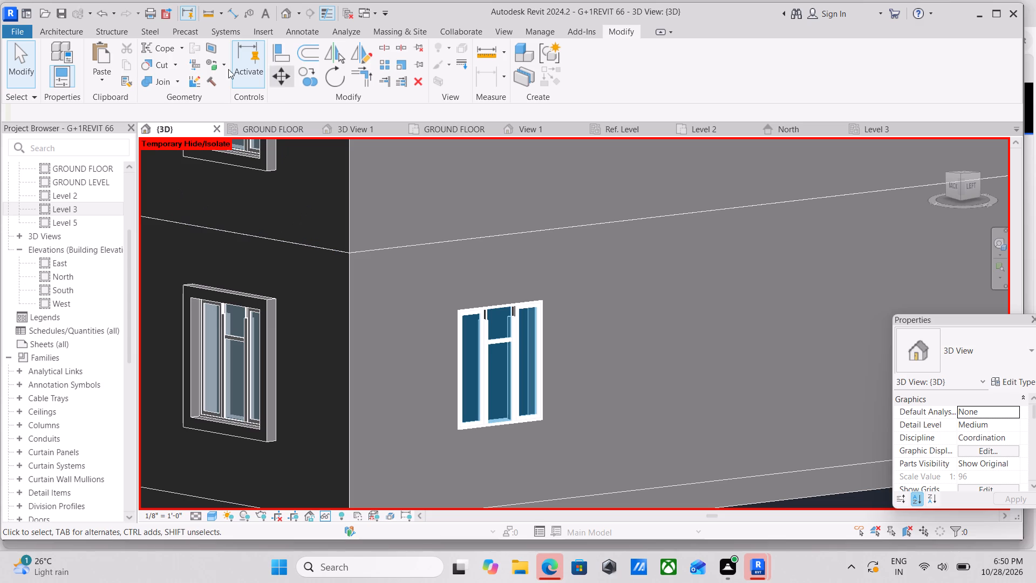
{"action": "left_click", "coordinate": [66, 32]}
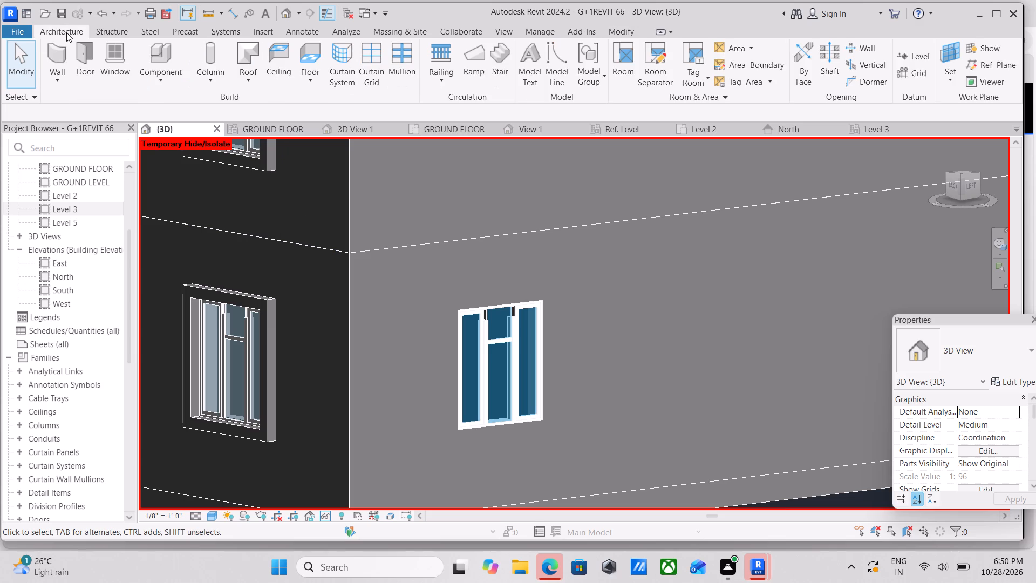
{"action": "left_click", "coordinate": [168, 83]}
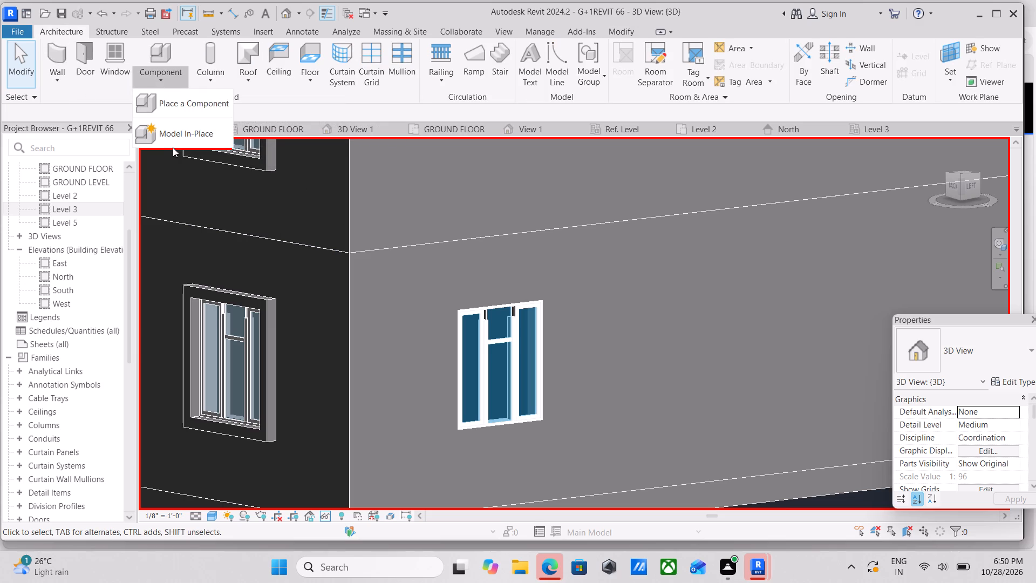
{"action": "left_click", "coordinate": [182, 141]}
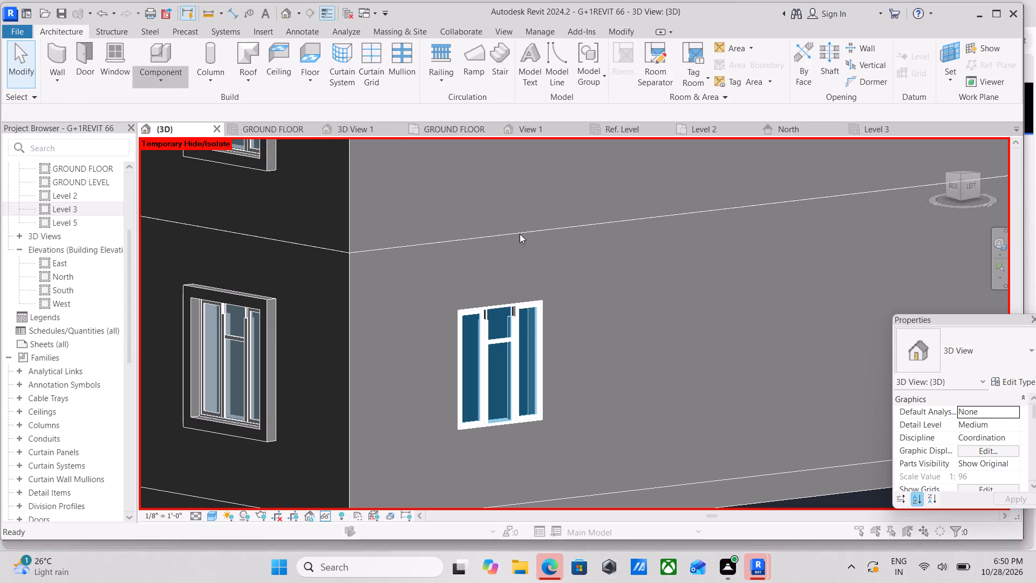
{"action": "scroll", "coordinate": [460, 268], "scroll_direction": "down", "scroll_amount": 5}
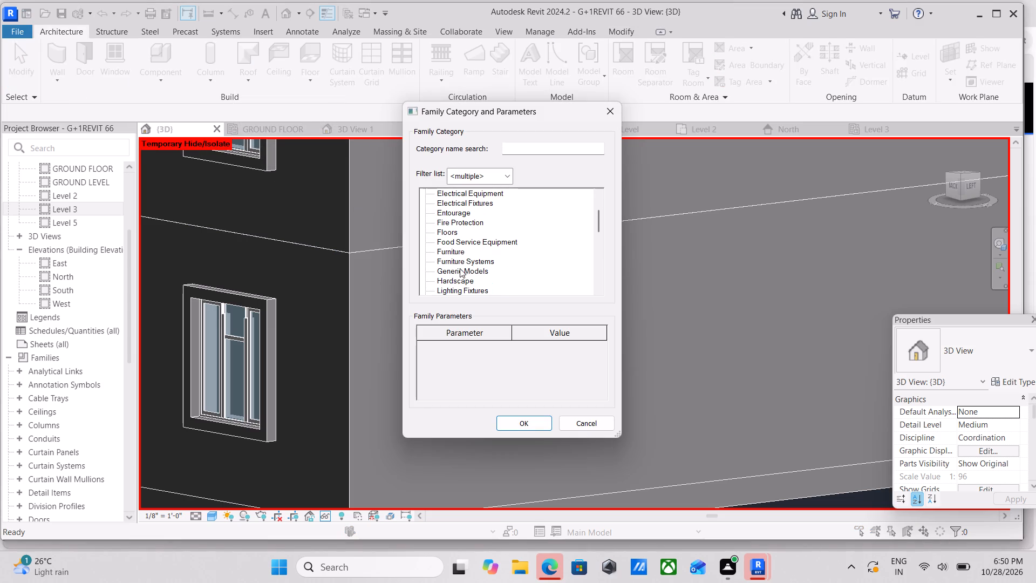
{"action": "left_click", "coordinate": [458, 269]}
{"action": "left_click", "coordinate": [523, 423]}
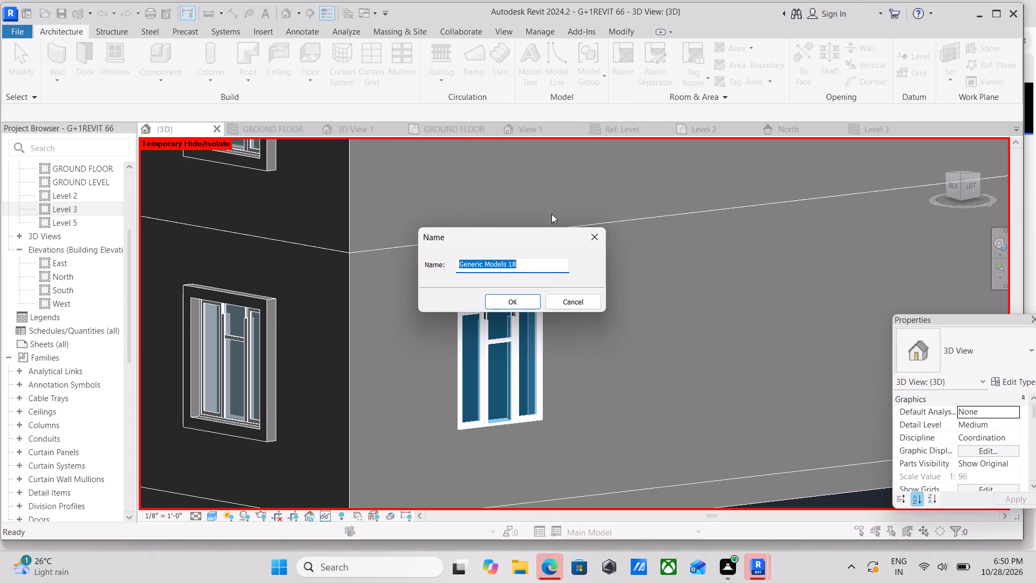
{"action": "left_click", "coordinate": [494, 303]}
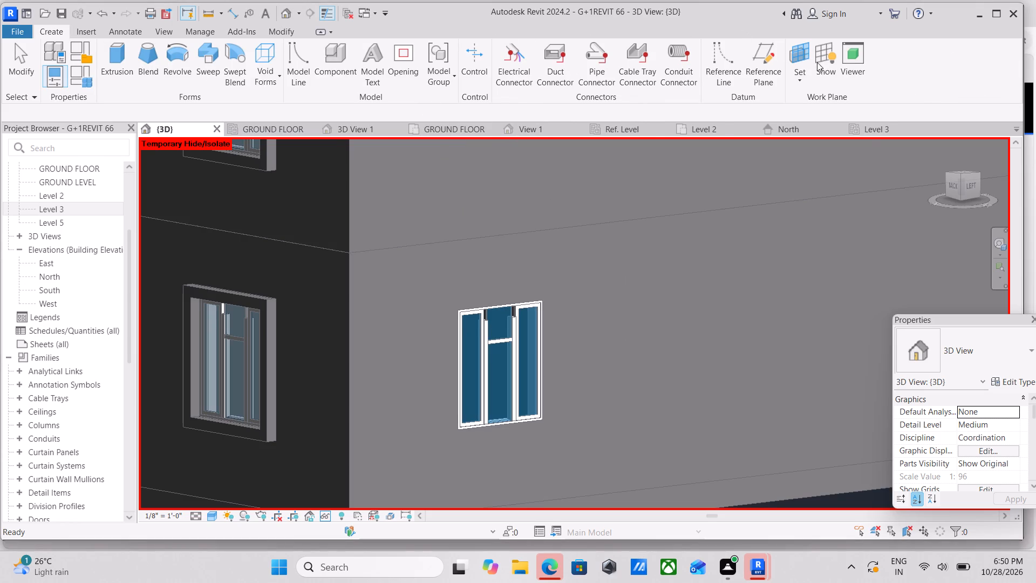
Set the outer face of the left-side wall as the work plane for the in-place component.
{"action": "left_click", "coordinate": [799, 77]}
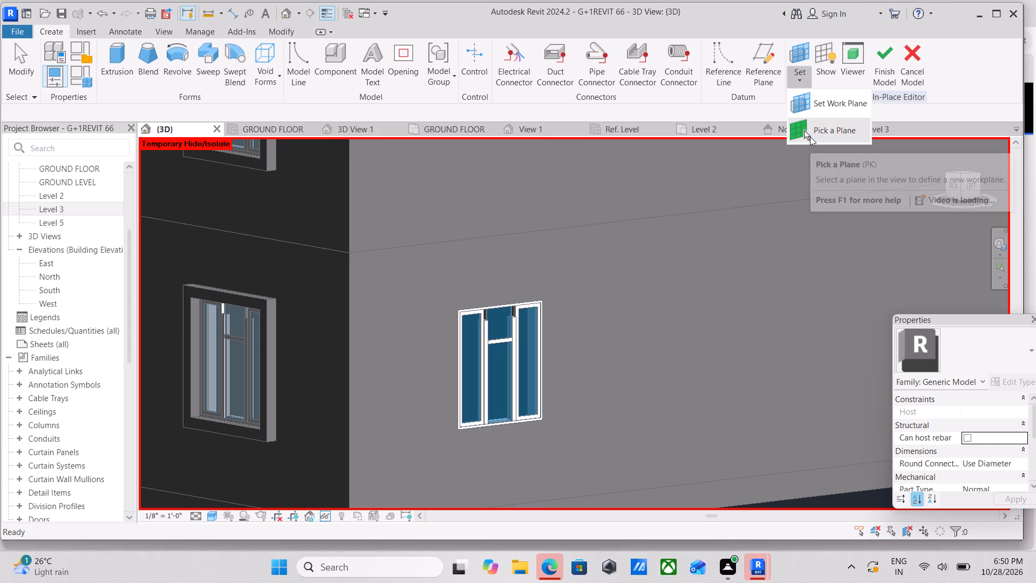
{"action": "left_click", "coordinate": [810, 137]}
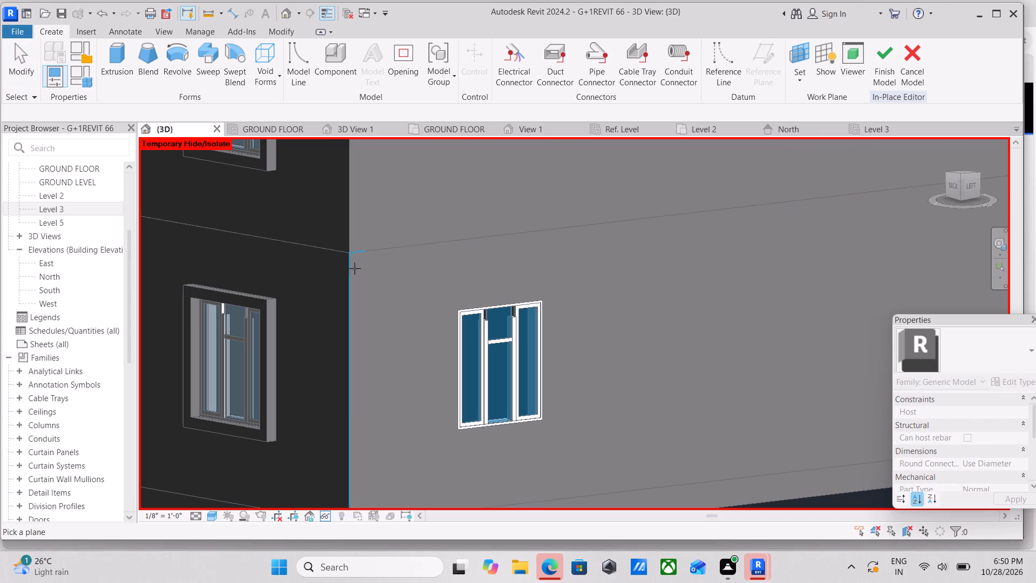
{"action": "scroll", "coordinate": [351, 260], "scroll_direction": "down", "scroll_amount": 2}
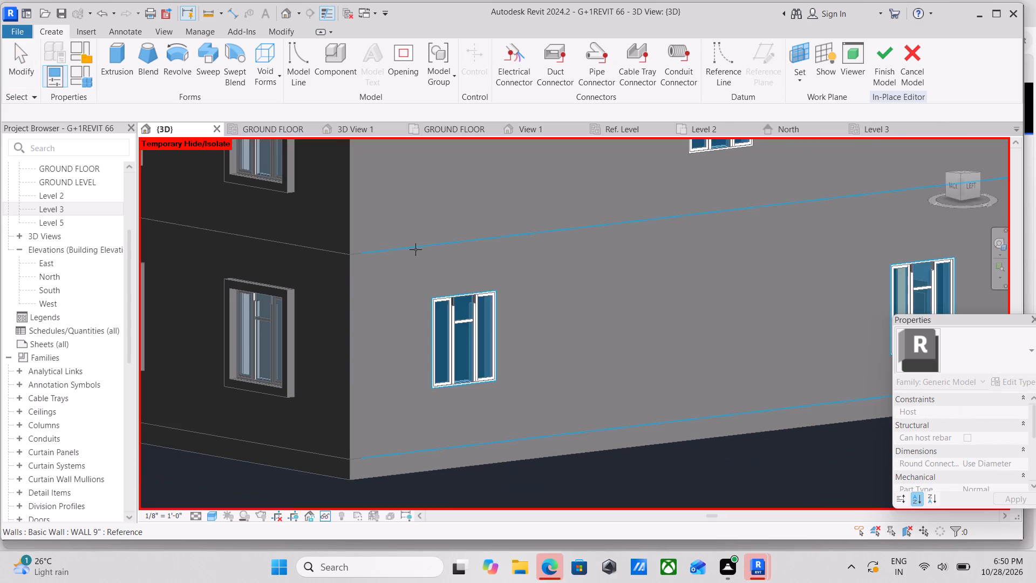
{"action": "scroll", "coordinate": [507, 284], "scroll_direction": "down", "scroll_amount": 1}
{"action": "middle_click_drag", "start_coordinate": [507, 284], "coordinate": [218, 314]}
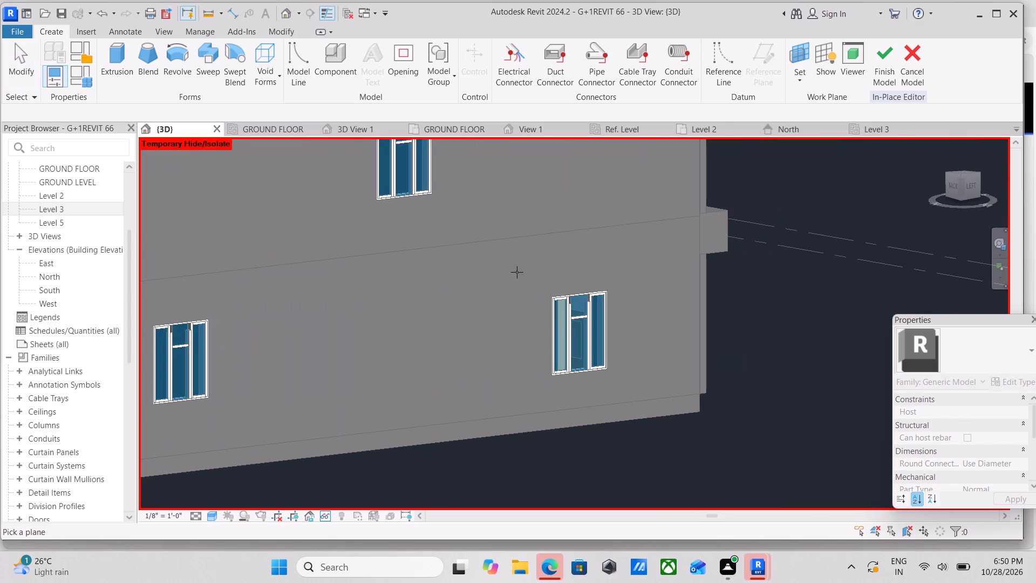
{"action": "left_click", "coordinate": [640, 229]}
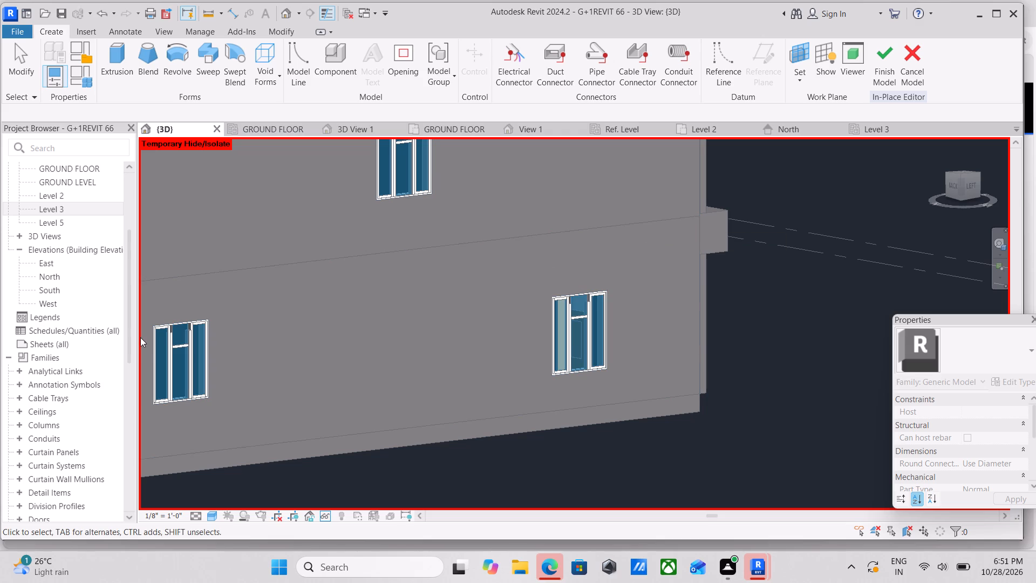
Start an extrusion and sketch the inner rectangle along the outer frame edges of the lower-floor window near the rear corner.
{"action": "middle_click_drag", "start_coordinate": [216, 299], "coordinate": [317, 299]}
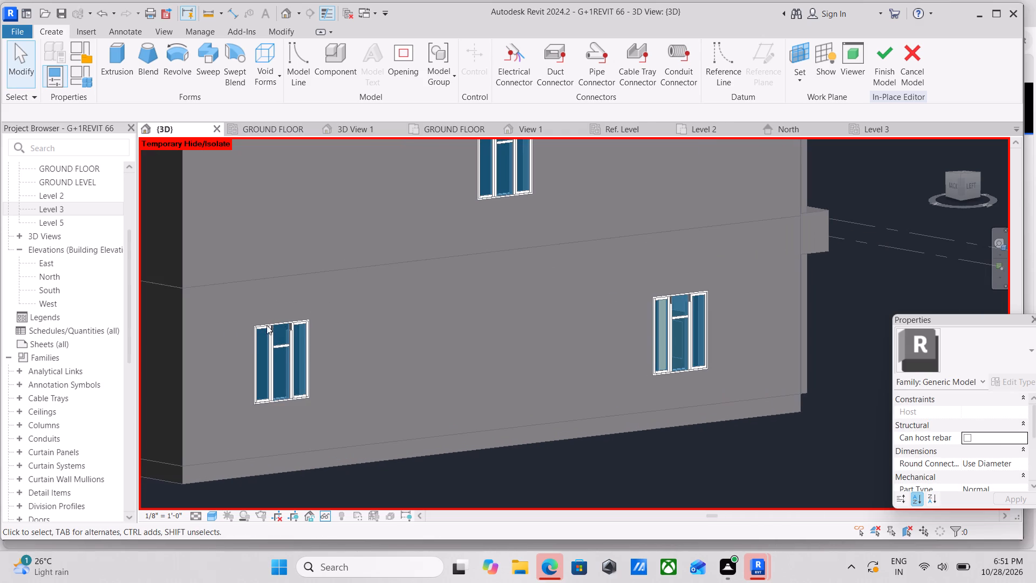
{"action": "left_click", "coordinate": [129, 67]}
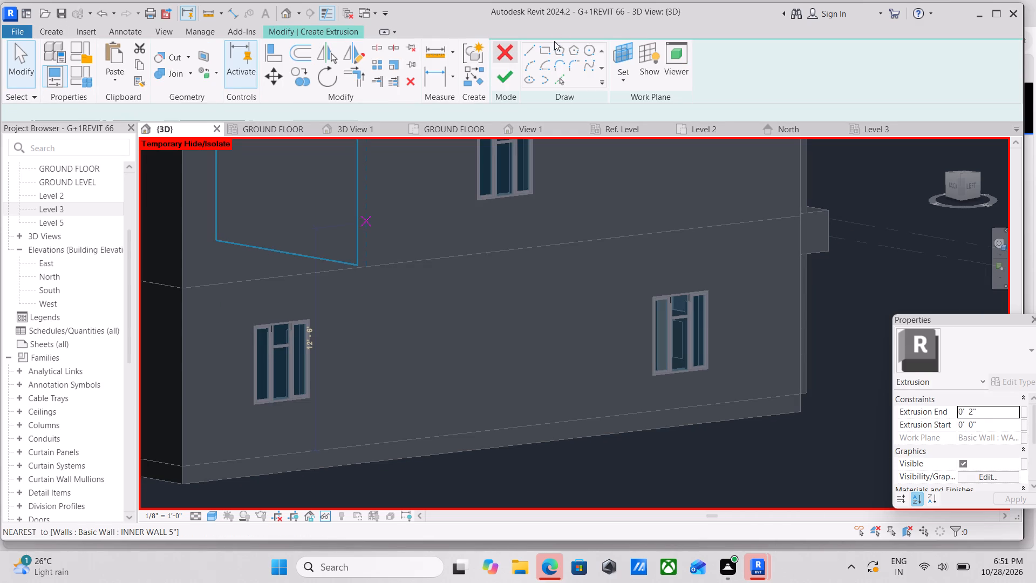
{"action": "left_click", "coordinate": [544, 51]}
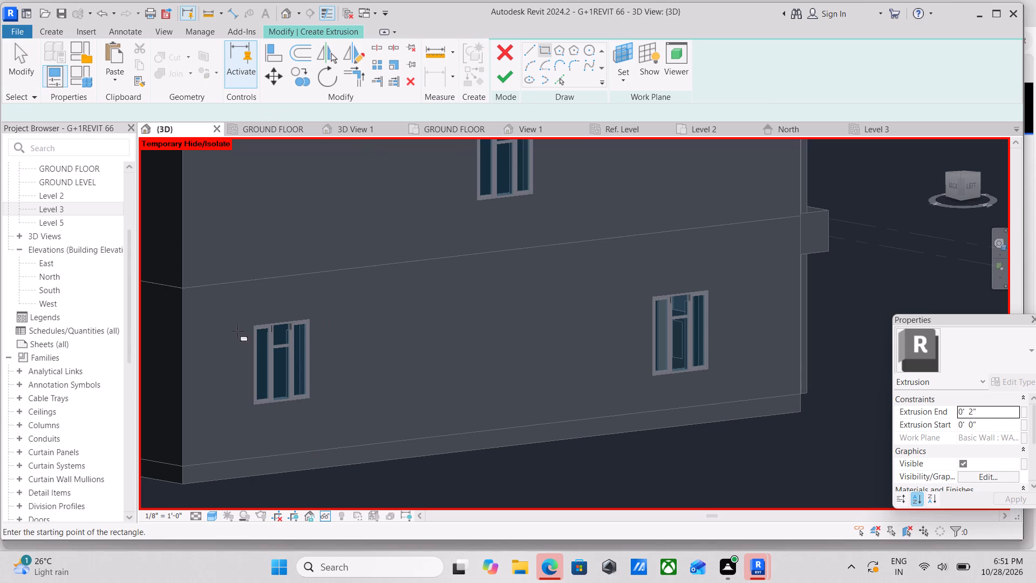
{"action": "scroll", "coordinate": [249, 328], "scroll_direction": "up", "scroll_amount": 11}
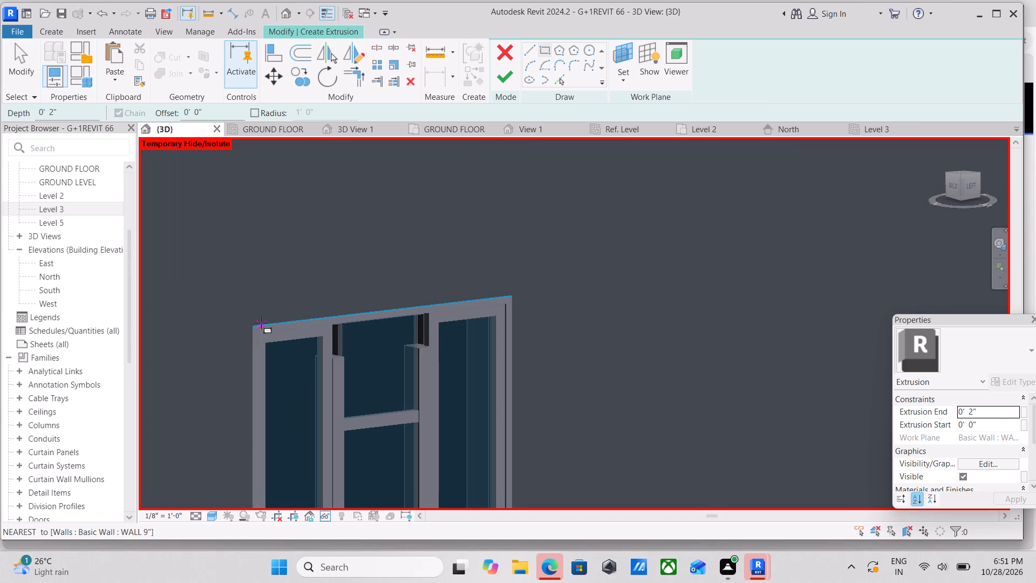
{"action": "left_click", "coordinate": [251, 329]}
{"action": "middle_click_drag", "start_coordinate": [347, 424], "coordinate": [335, 341]}
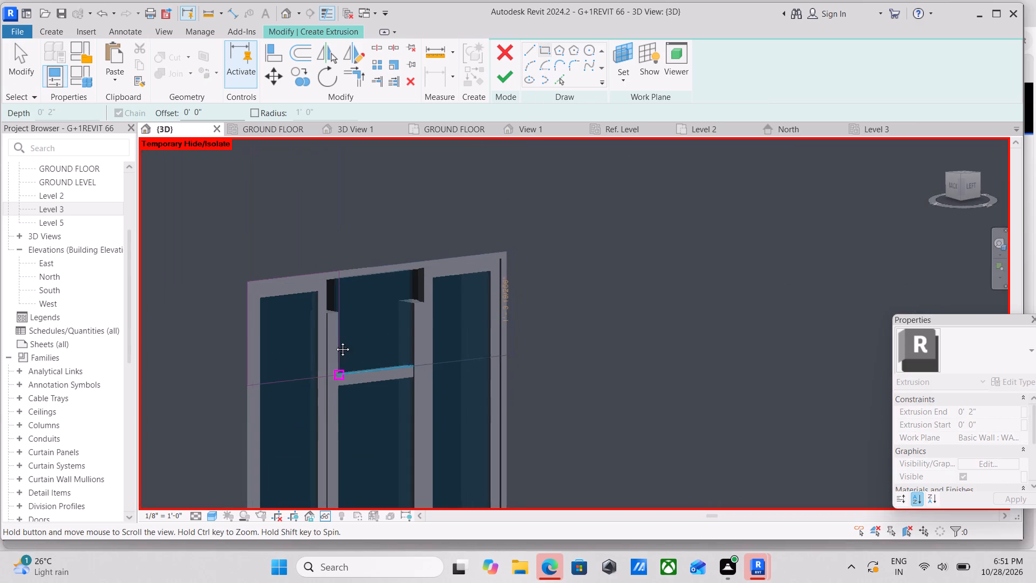
{"action": "middle_click_drag", "start_coordinate": [335, 341], "coordinate": [327, 264]}
{"action": "middle_click_drag", "start_coordinate": [425, 403], "coordinate": [325, 255]}
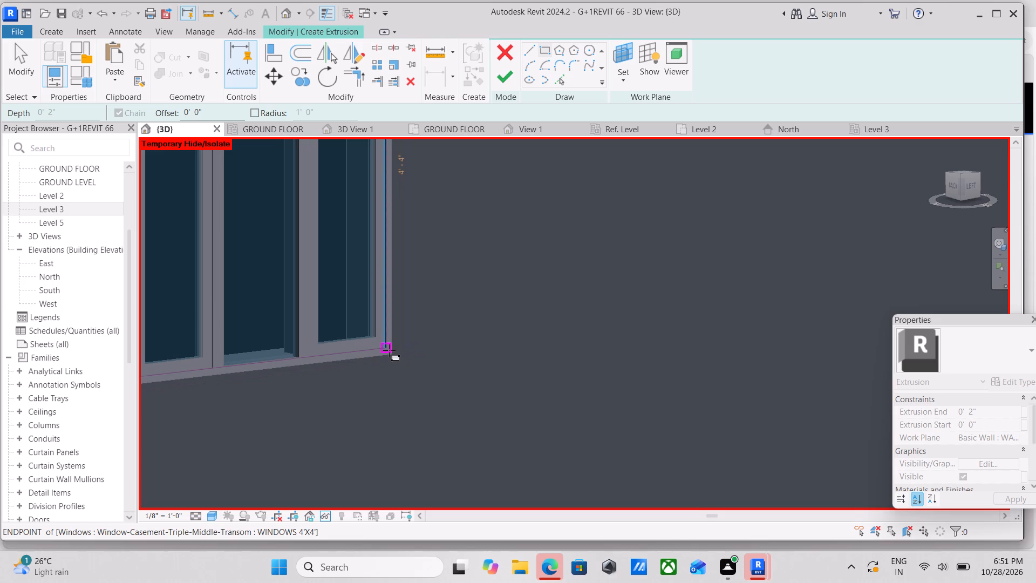
{"action": "left_click", "coordinate": [394, 356]}
Sketch the surround's outer rectangle around the same window with a 5" offset outward from its frame corners.
{"action": "scroll", "coordinate": [455, 287], "scroll_direction": "down", "scroll_amount": 4}
{"action": "middle_click_drag", "start_coordinate": [455, 287], "coordinate": [466, 343]}
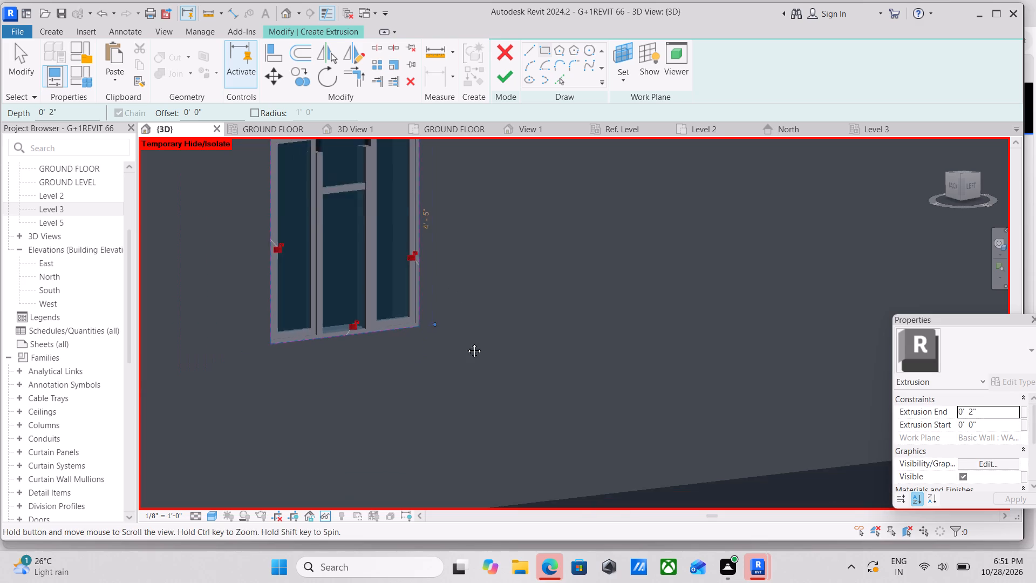
{"action": "middle_click_drag", "start_coordinate": [466, 343], "coordinate": [463, 381]}
{"action": "scroll", "coordinate": [463, 381], "scroll_direction": "up", "scroll_amount": 1}
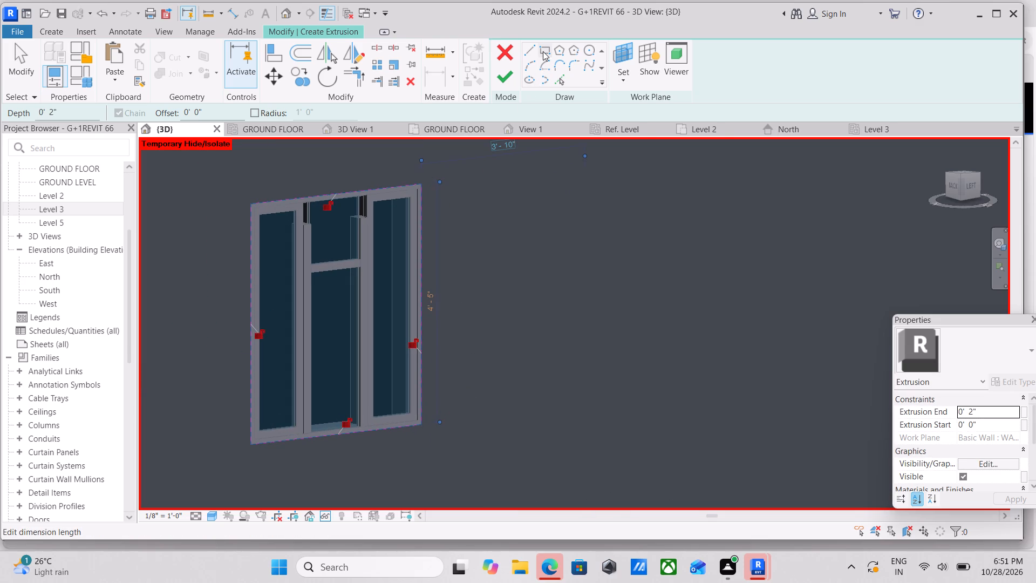
{"action": "left_click", "coordinate": [543, 51]}
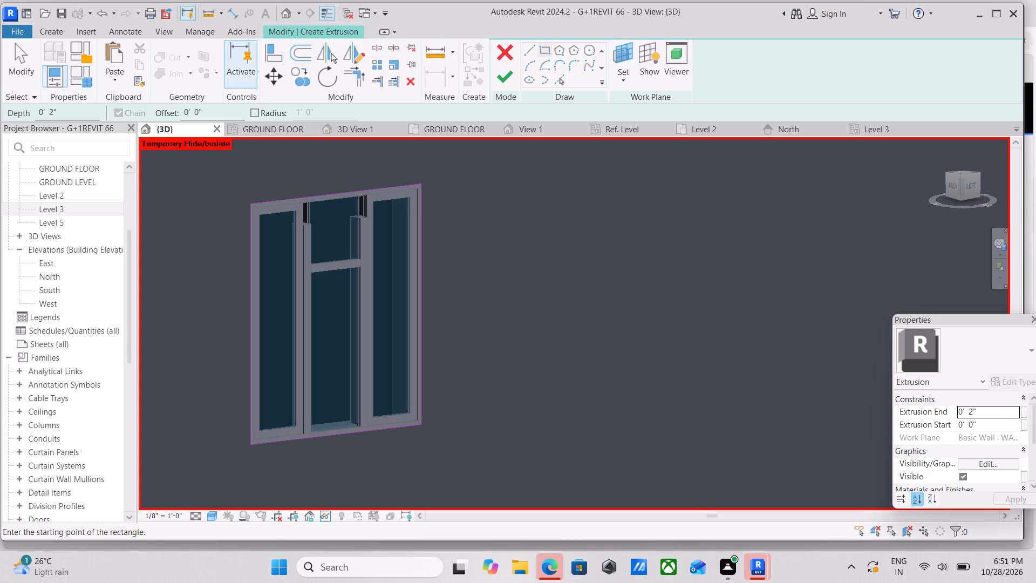
{"action": "left_click_drag", "start_coordinate": [213, 110], "coordinate": [148, 105]}
{"action": "key", "text": "5"}
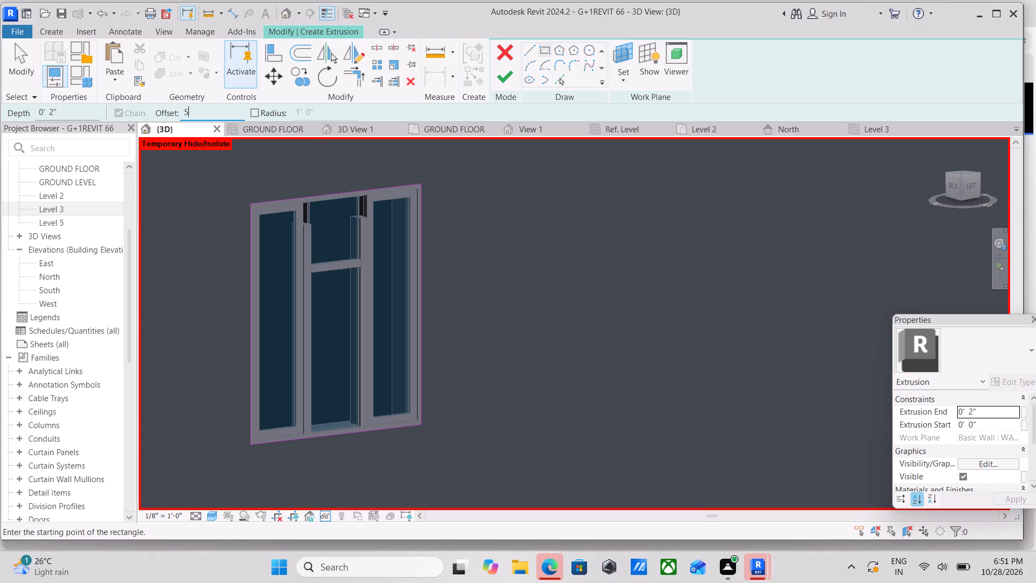
{"action": "key", "text": "shift+quotedbl"}
{"action": "key", "text": "Return"}
{"action": "left_click", "coordinate": [251, 200]}
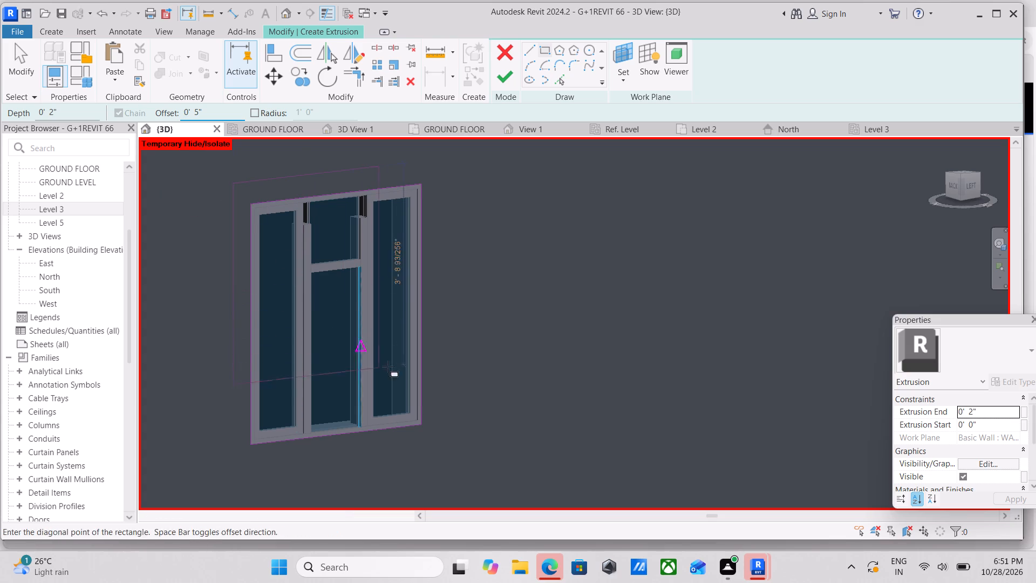
{"action": "left_click", "coordinate": [420, 423]}
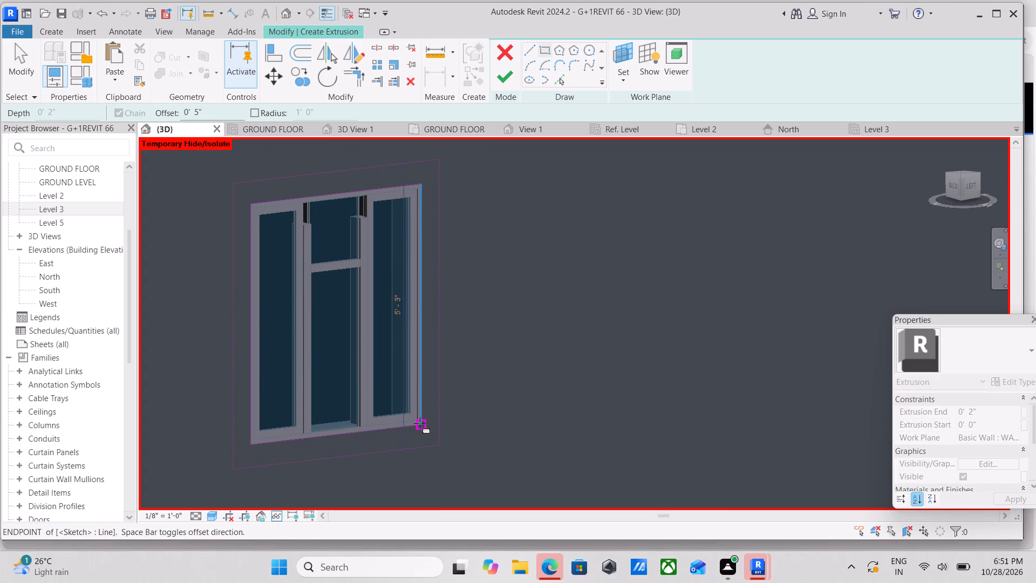
Extrude the window surround profile to an extrusion end of 5" and complete the in-place component.
{"action": "scroll", "coordinate": [502, 299], "scroll_direction": "down", "scroll_amount": 5}
{"action": "middle_click_drag", "start_coordinate": [510, 294], "coordinate": [500, 308], "text": "shift"}
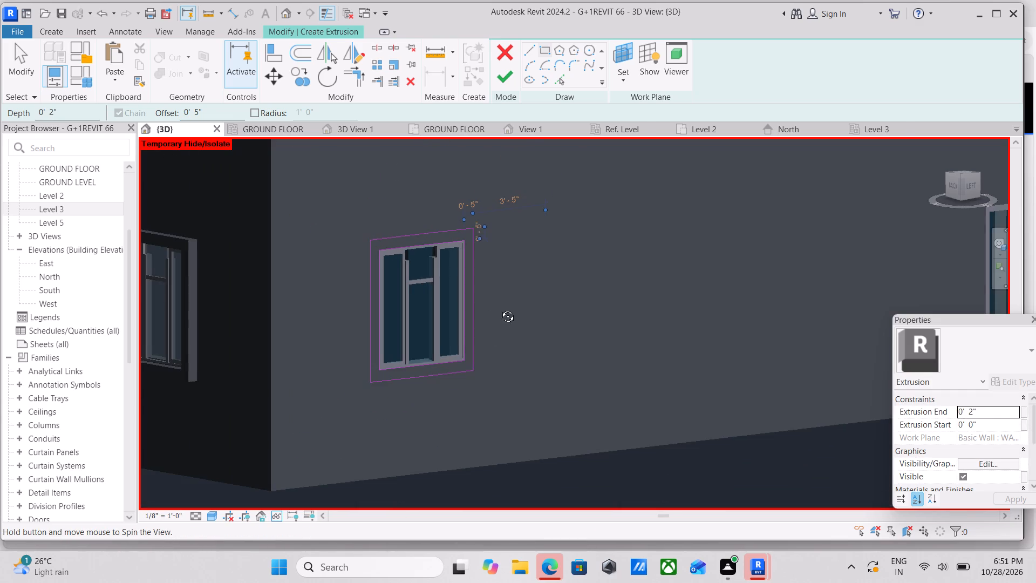
{"action": "middle_click_drag", "start_coordinate": [500, 308], "coordinate": [417, 321], "text": "shift"}
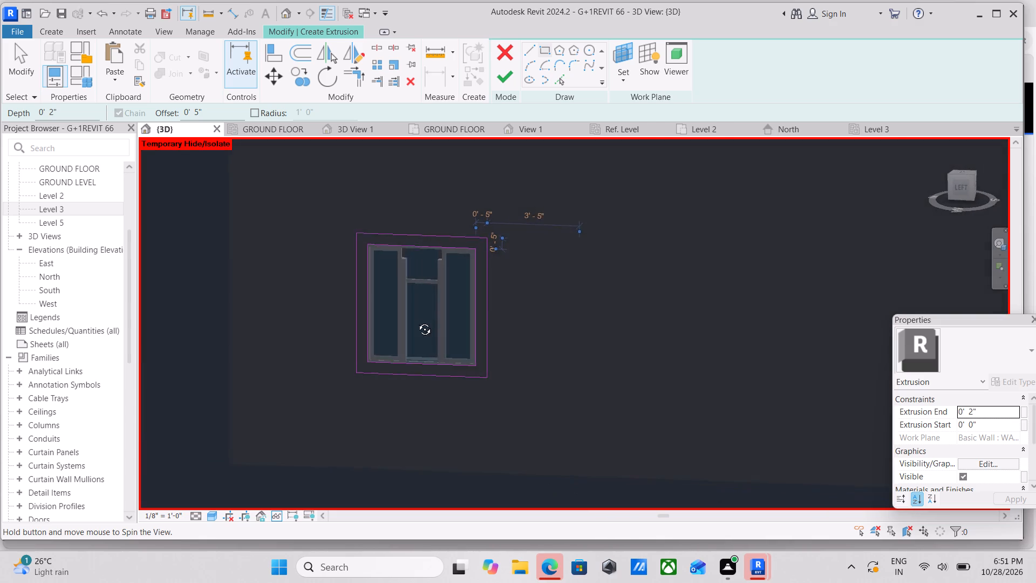
{"action": "middle_click_drag", "start_coordinate": [417, 321], "coordinate": [439, 345], "text": "shift"}
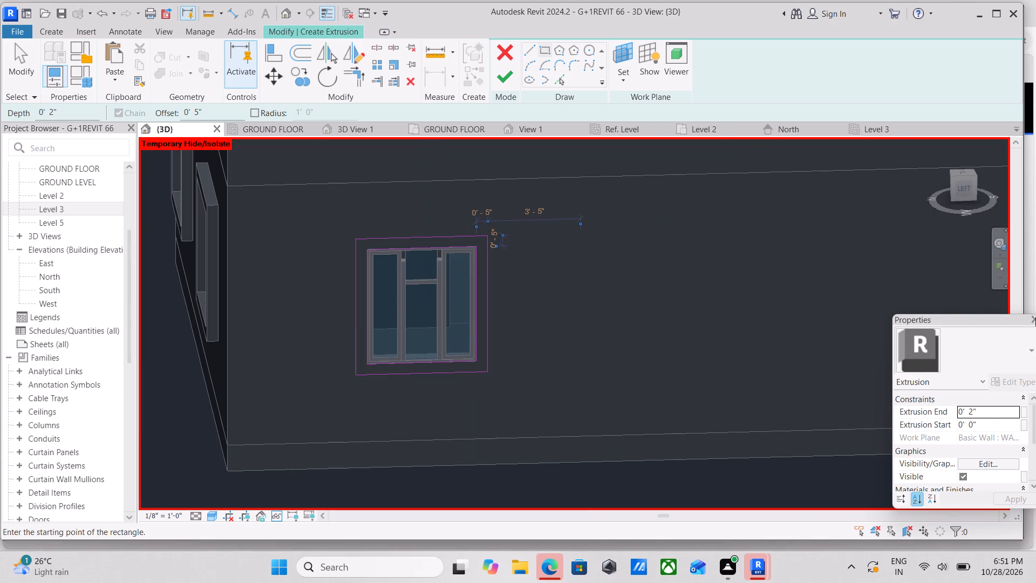
{"action": "left_click", "coordinate": [989, 412]}
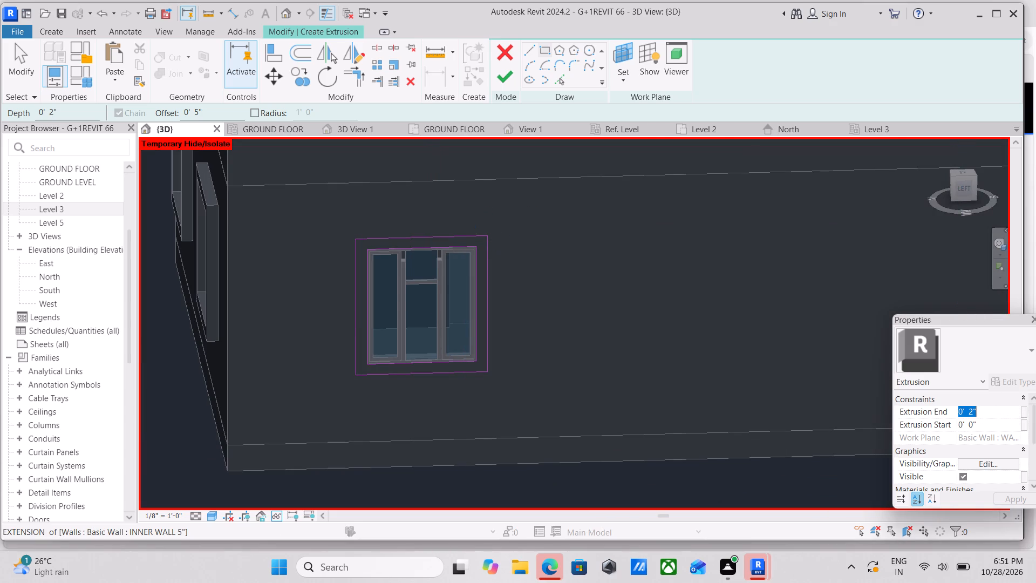
{"action": "key", "text": "5"}
{"action": "key", "text": "shift+quotedbl"}
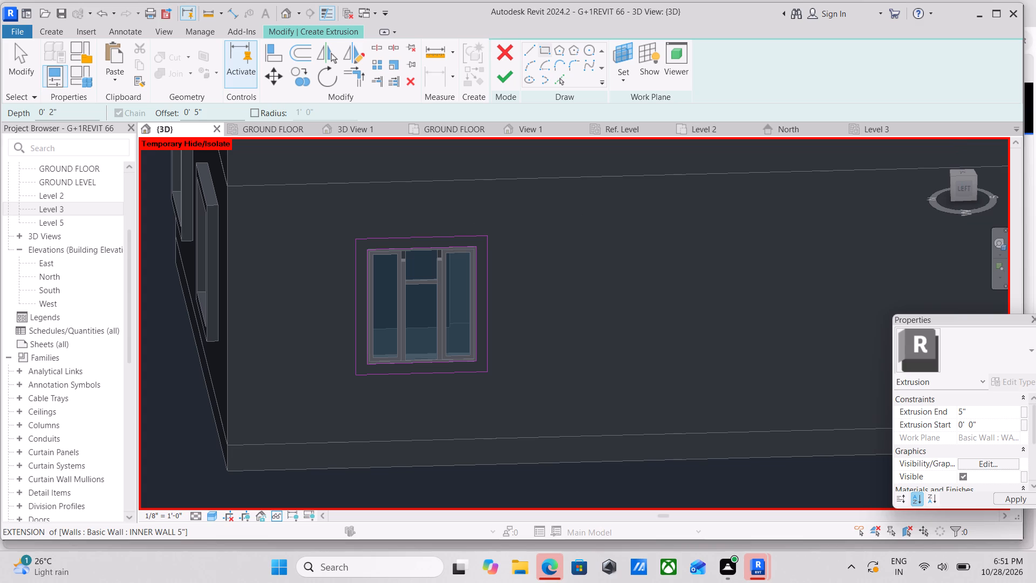
{"action": "scroll", "coordinate": [1018, 472], "scroll_direction": "down", "scroll_amount": 2}
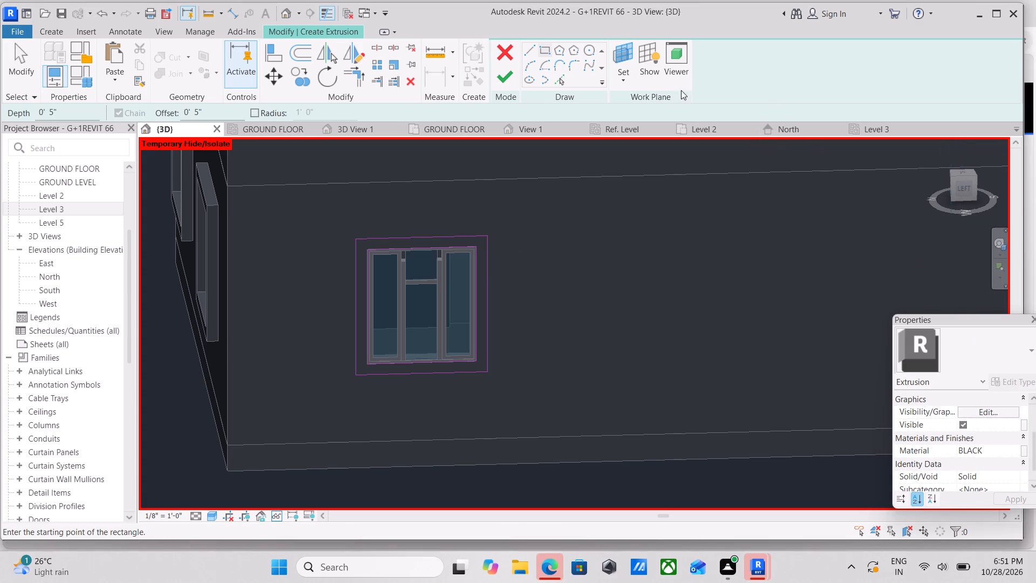
{"action": "left_click", "coordinate": [499, 78]}
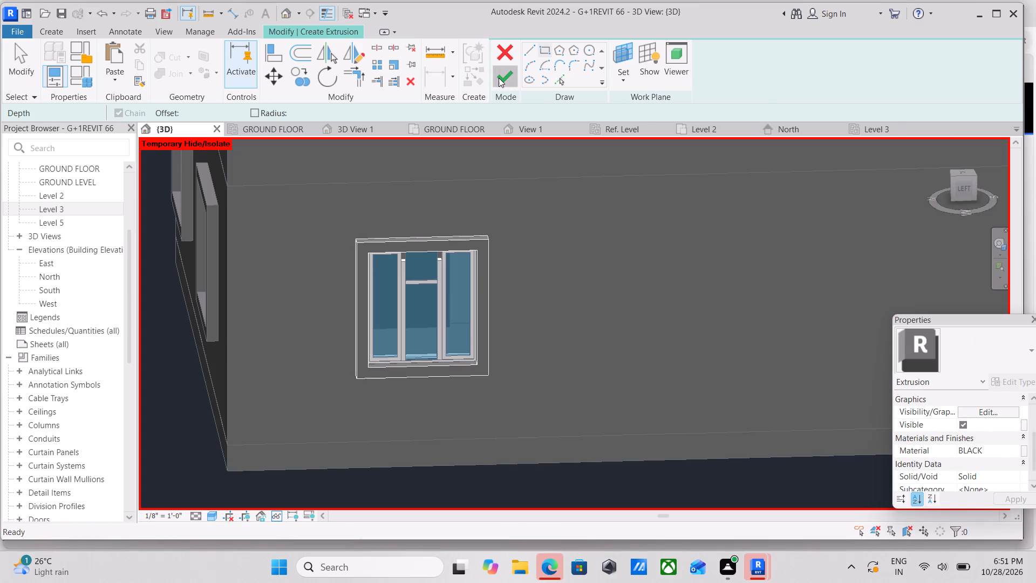
{"action": "scroll", "coordinate": [475, 267], "scroll_direction": "down", "scroll_amount": 3}
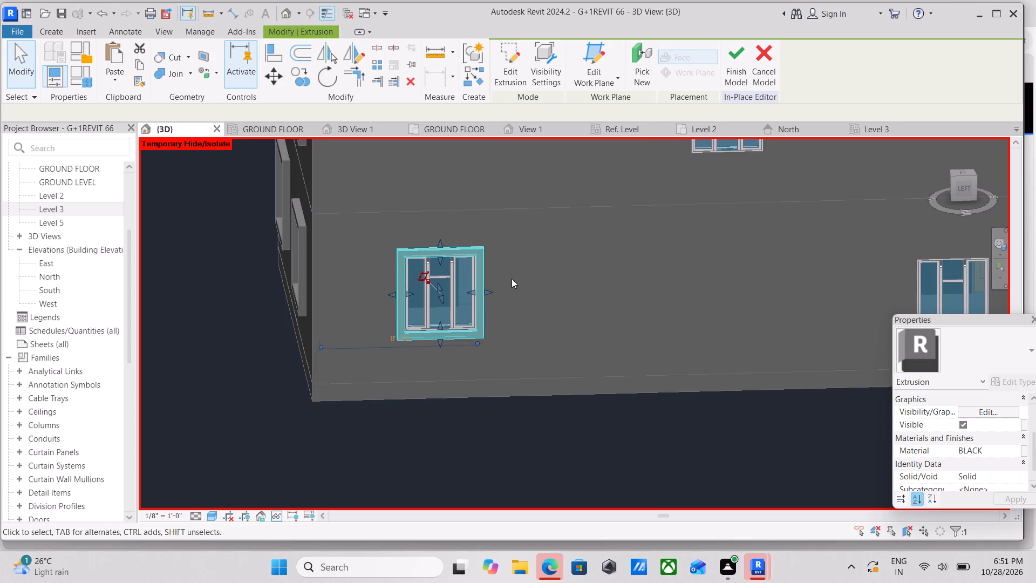
{"action": "middle_click_drag", "start_coordinate": [512, 284], "coordinate": [635, 288], "text": "shift"}
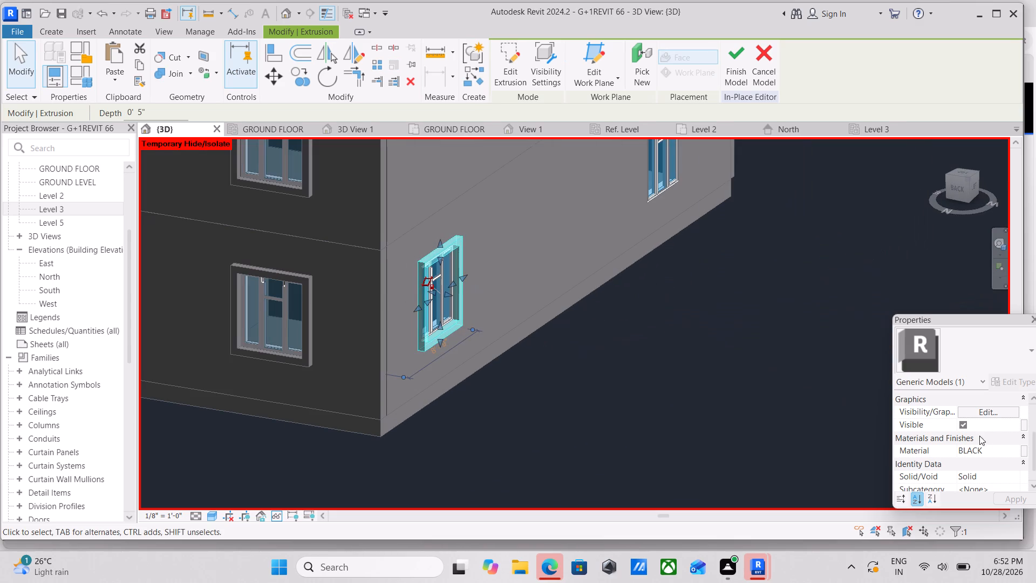
{"action": "scroll", "coordinate": [1010, 432], "scroll_direction": "down", "scroll_amount": 1}
{"action": "scroll", "coordinate": [1007, 445], "scroll_direction": "up", "scroll_amount": 3}
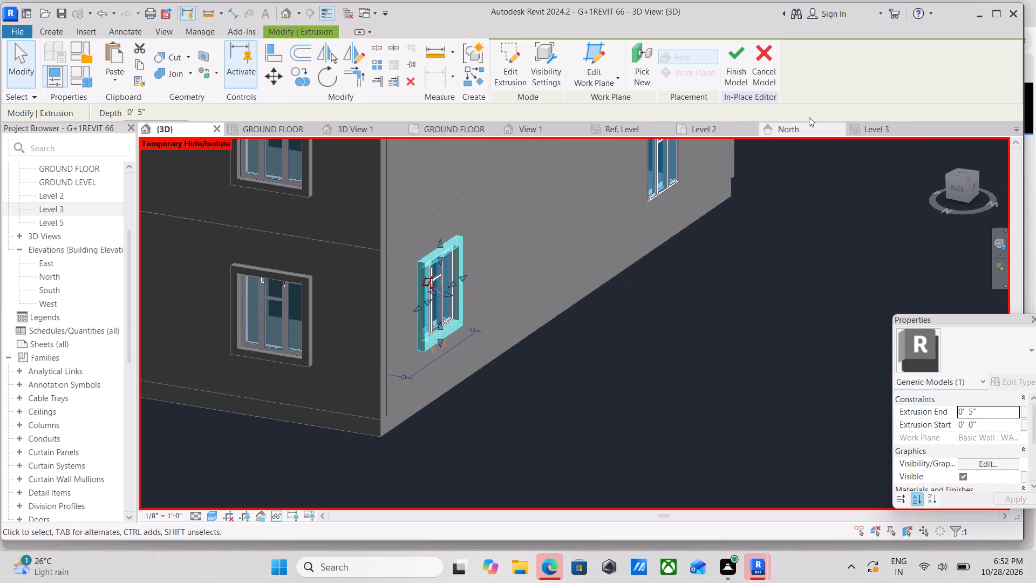
{"action": "left_click", "coordinate": [737, 59]}
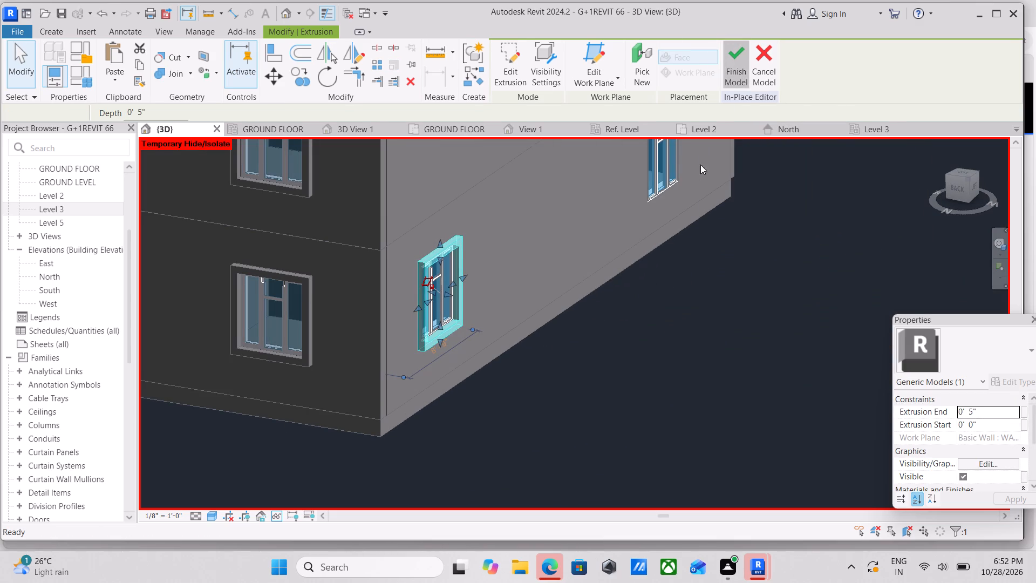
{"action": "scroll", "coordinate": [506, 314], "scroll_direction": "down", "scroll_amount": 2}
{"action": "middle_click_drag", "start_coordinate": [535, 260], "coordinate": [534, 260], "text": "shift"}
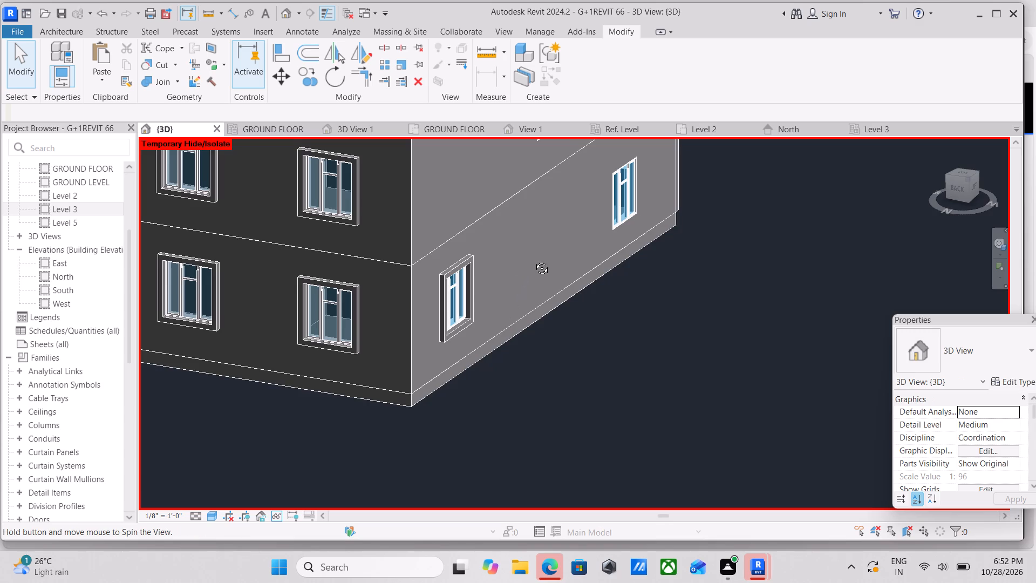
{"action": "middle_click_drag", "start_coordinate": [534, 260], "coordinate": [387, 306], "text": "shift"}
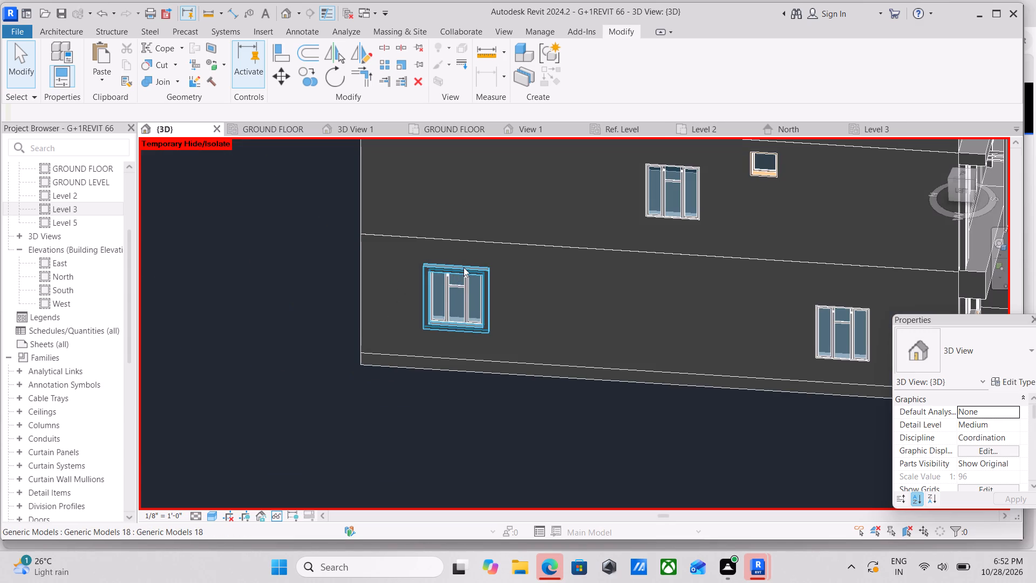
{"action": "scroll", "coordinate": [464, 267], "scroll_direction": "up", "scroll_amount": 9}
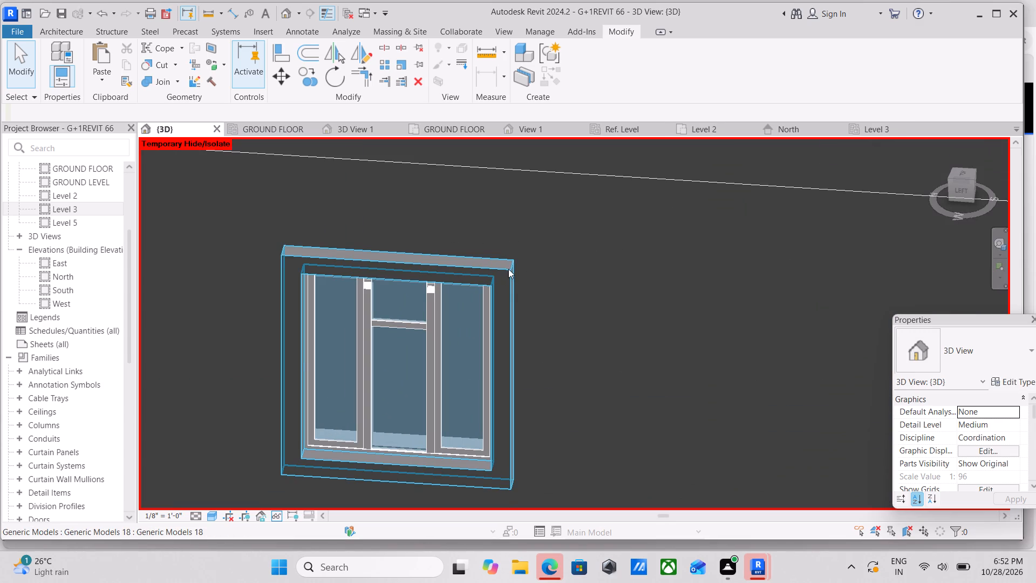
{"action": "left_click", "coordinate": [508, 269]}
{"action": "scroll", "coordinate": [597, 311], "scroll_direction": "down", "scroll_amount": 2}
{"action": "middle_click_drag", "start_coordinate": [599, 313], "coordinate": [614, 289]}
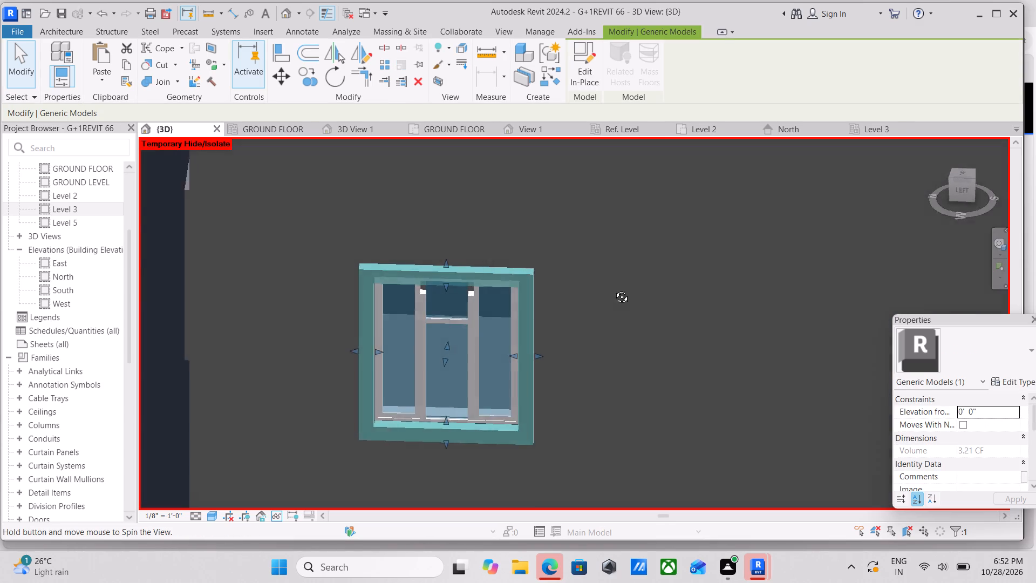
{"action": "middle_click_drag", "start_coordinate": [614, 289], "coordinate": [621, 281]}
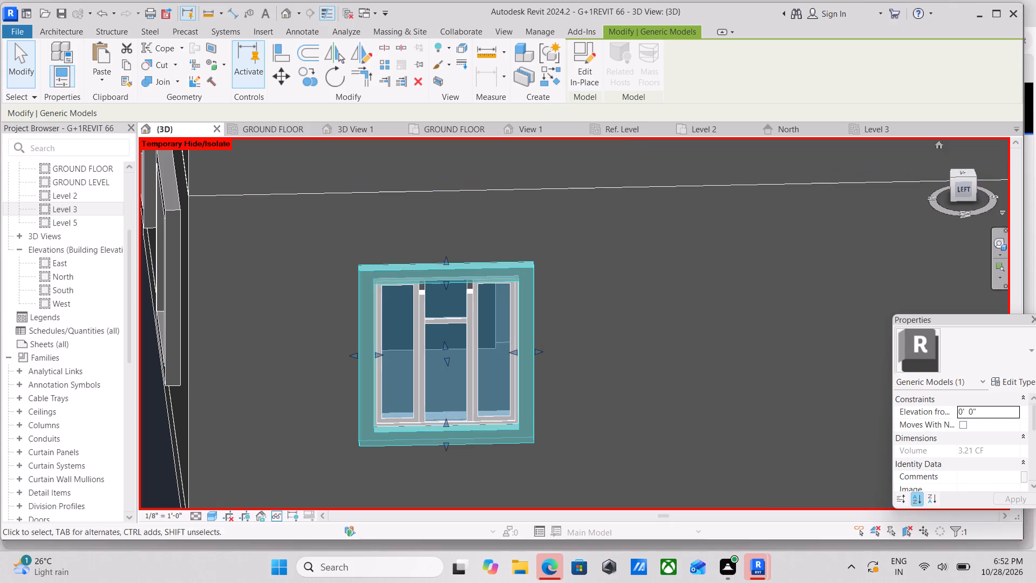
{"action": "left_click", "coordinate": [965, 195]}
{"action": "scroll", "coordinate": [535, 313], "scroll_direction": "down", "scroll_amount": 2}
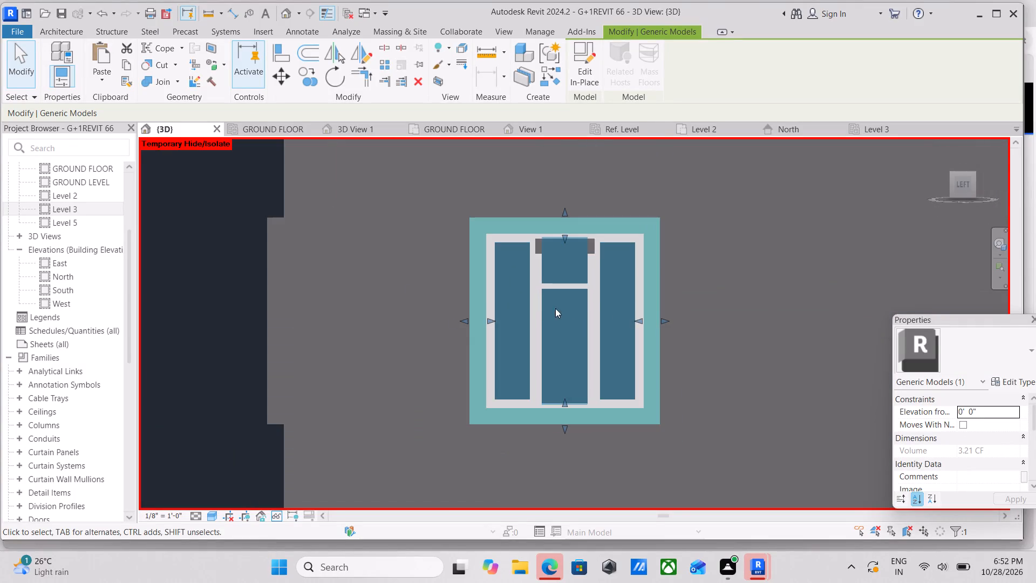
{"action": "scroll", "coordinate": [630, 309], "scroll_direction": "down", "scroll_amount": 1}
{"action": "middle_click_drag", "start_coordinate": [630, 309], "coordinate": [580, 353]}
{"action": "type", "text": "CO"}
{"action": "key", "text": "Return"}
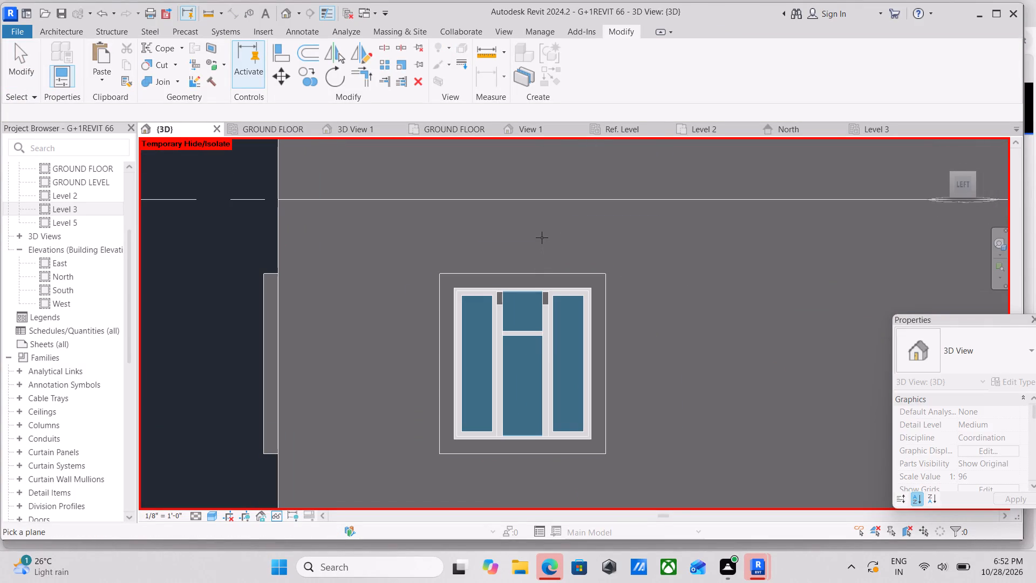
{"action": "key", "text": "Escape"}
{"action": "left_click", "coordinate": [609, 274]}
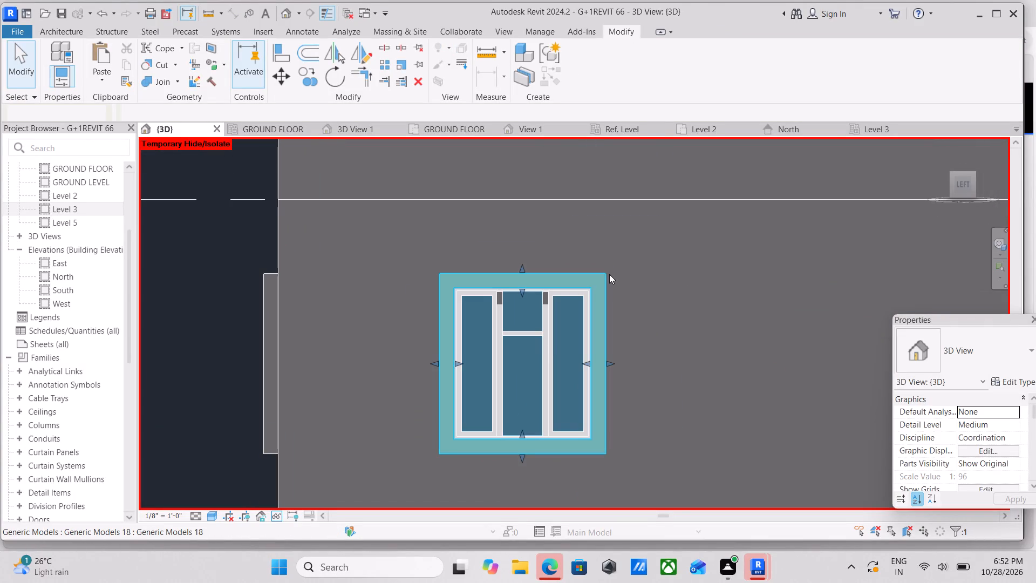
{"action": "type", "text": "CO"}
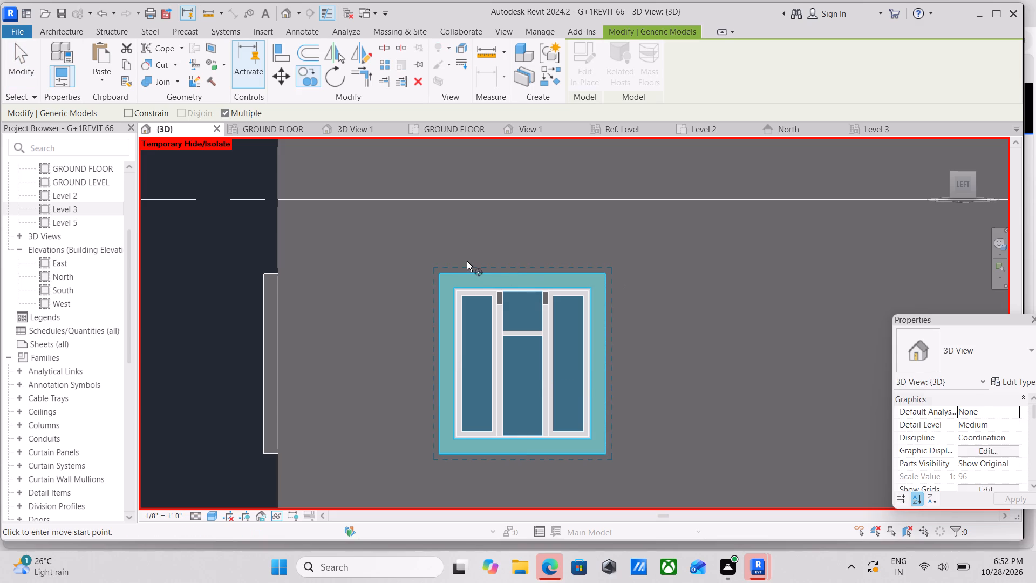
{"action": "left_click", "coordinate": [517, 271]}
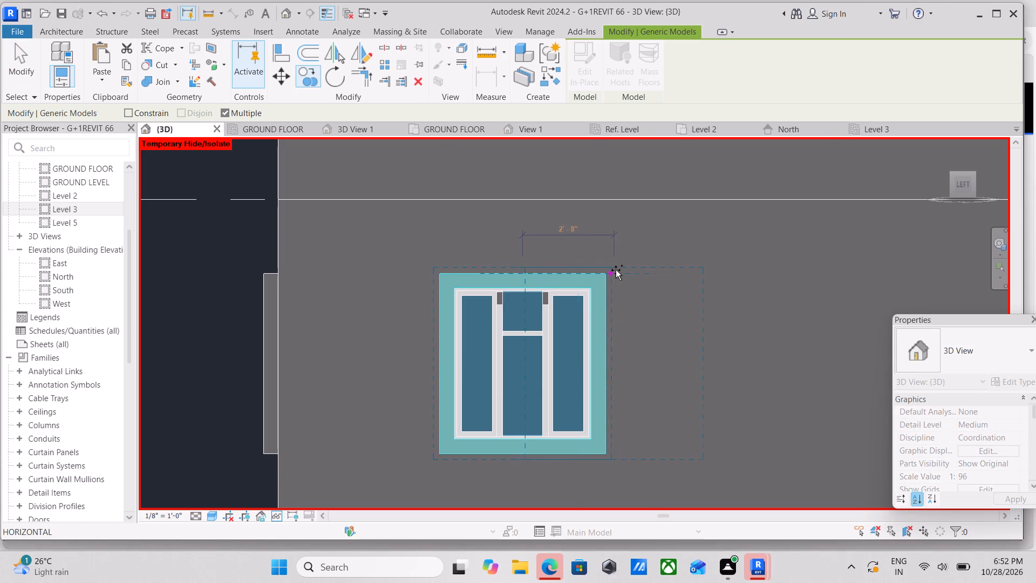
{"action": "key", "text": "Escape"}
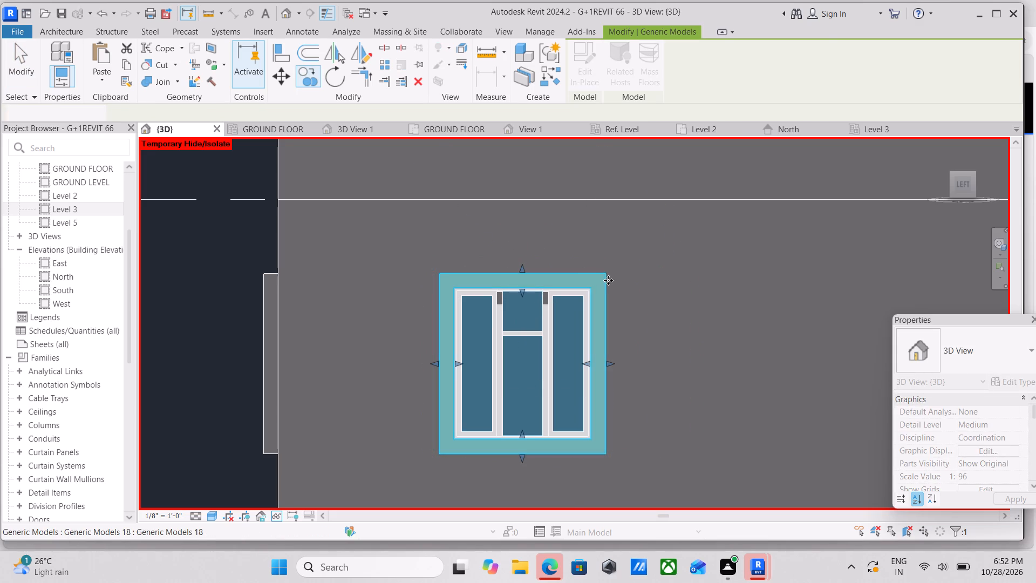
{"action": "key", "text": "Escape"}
Copy the rear lower-floor window's surround from its inner top-edge midpoint to the top midpoint of the lower-floor window near the front corner.
{"action": "left_click", "coordinate": [603, 274]}
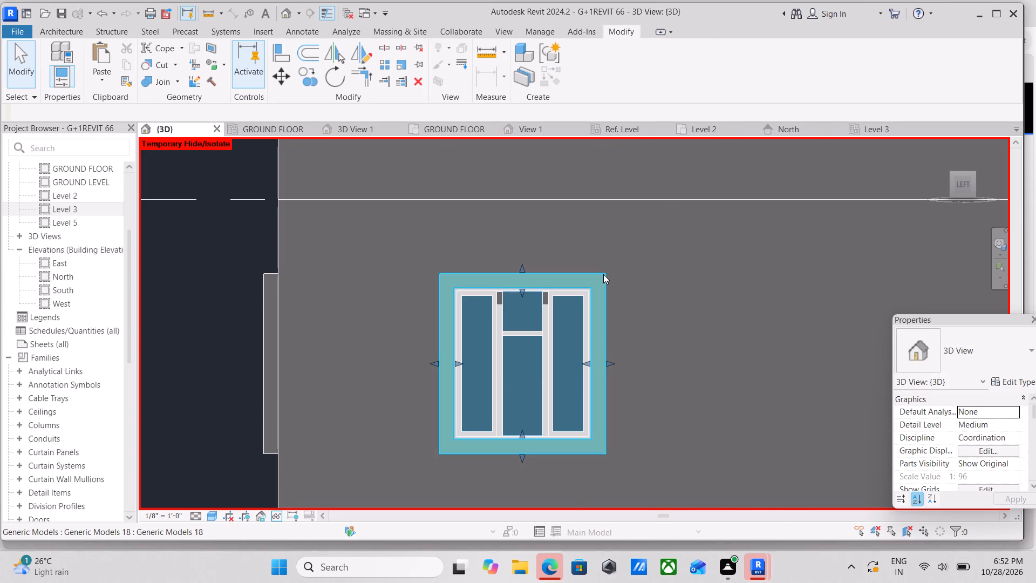
{"action": "type", "text": "CO"}
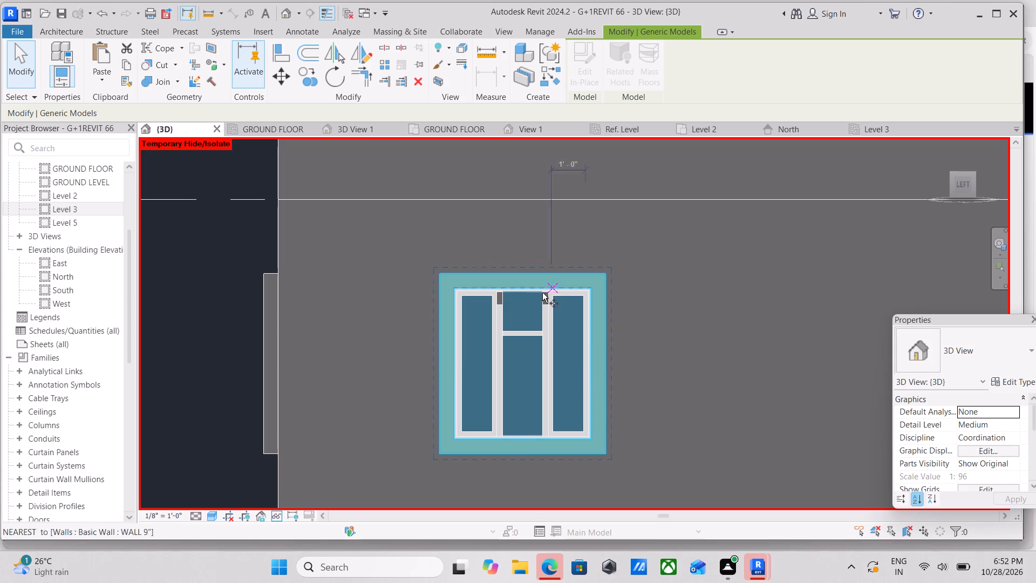
{"action": "left_click", "coordinate": [520, 287]}
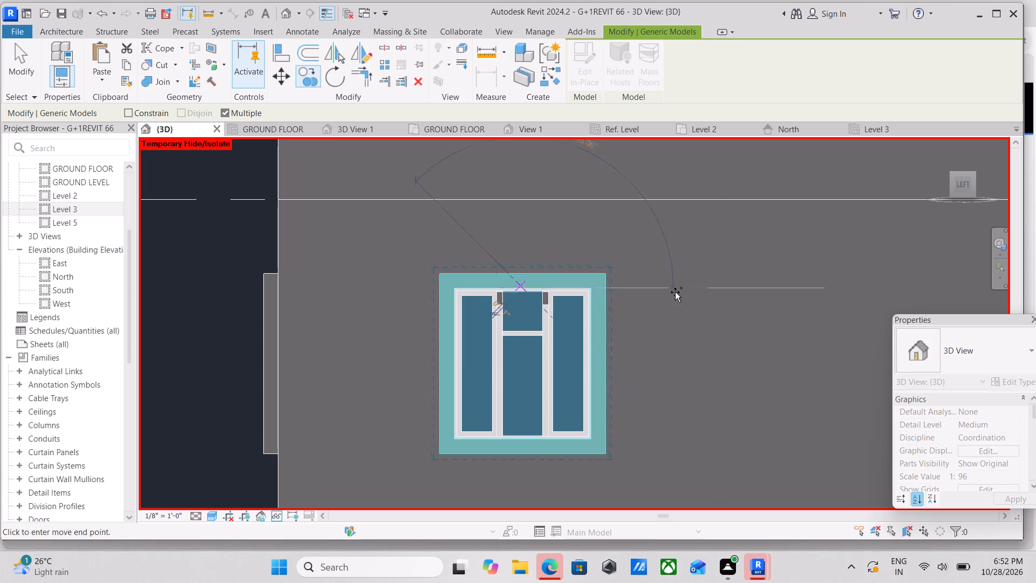
{"action": "middle_click_drag", "start_coordinate": [716, 293], "coordinate": [373, 296]}
{"action": "middle_click_drag", "start_coordinate": [650, 300], "coordinate": [256, 284]}
{"action": "scroll", "coordinate": [589, 313], "scroll_direction": "down", "scroll_amount": 2}
{"action": "middle_click_drag", "start_coordinate": [589, 313], "coordinate": [494, 315]}
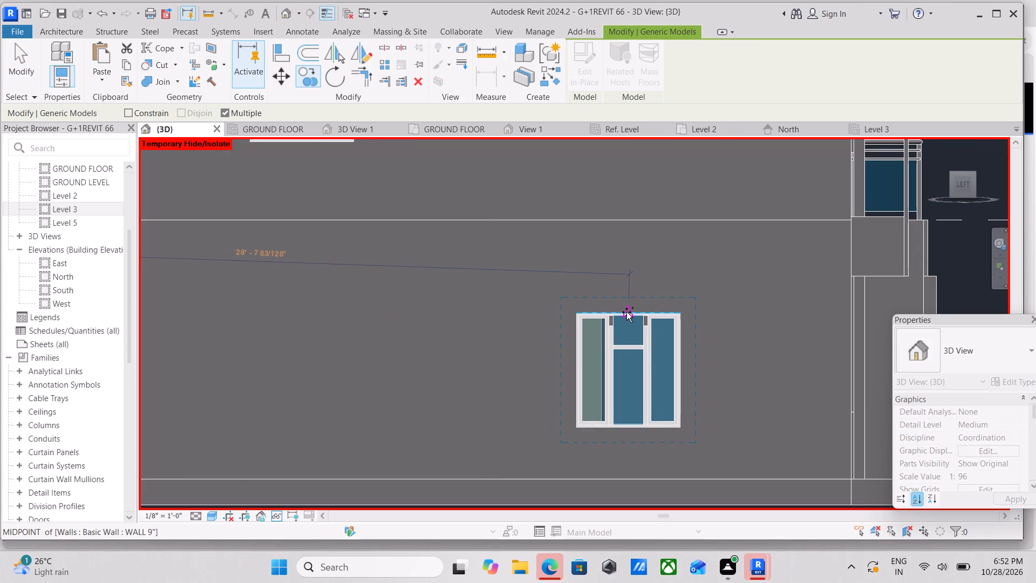
{"action": "left_click", "coordinate": [626, 312]}
{"action": "scroll", "coordinate": [626, 312], "scroll_direction": "down", "scroll_amount": 4}
{"action": "key", "text": "Escape"}
{"action": "scroll", "coordinate": [664, 287], "scroll_direction": "down", "scroll_amount": 1}
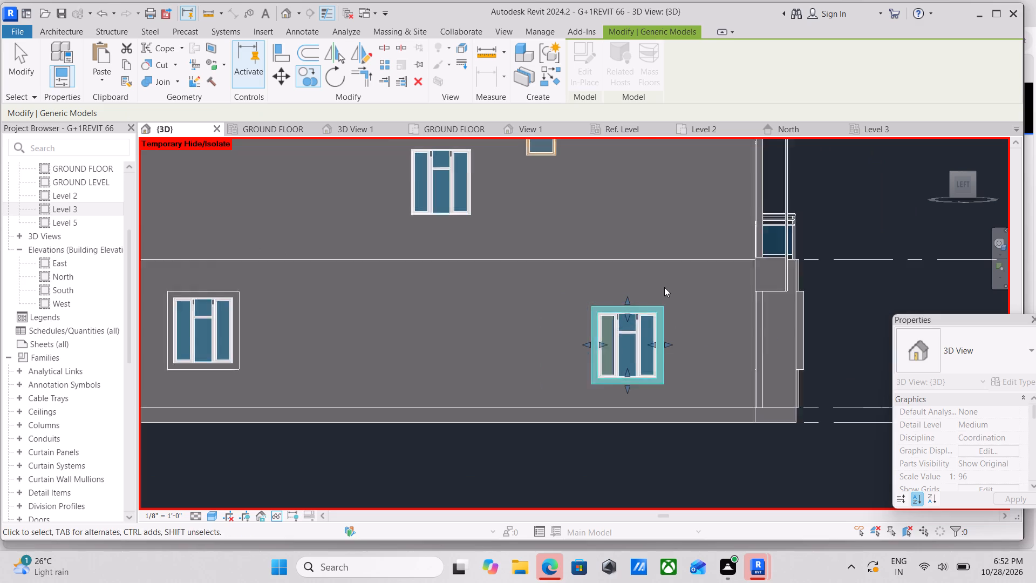
{"action": "scroll", "coordinate": [664, 287], "scroll_direction": "down", "scroll_amount": 2}
{"action": "key", "text": "Escape"}
Copy the rear lower-floor surround from the middle of its outer top edge to the top midpoint of the large upper-floor window.
{"action": "scroll", "coordinate": [370, 316], "scroll_direction": "up", "scroll_amount": 2}
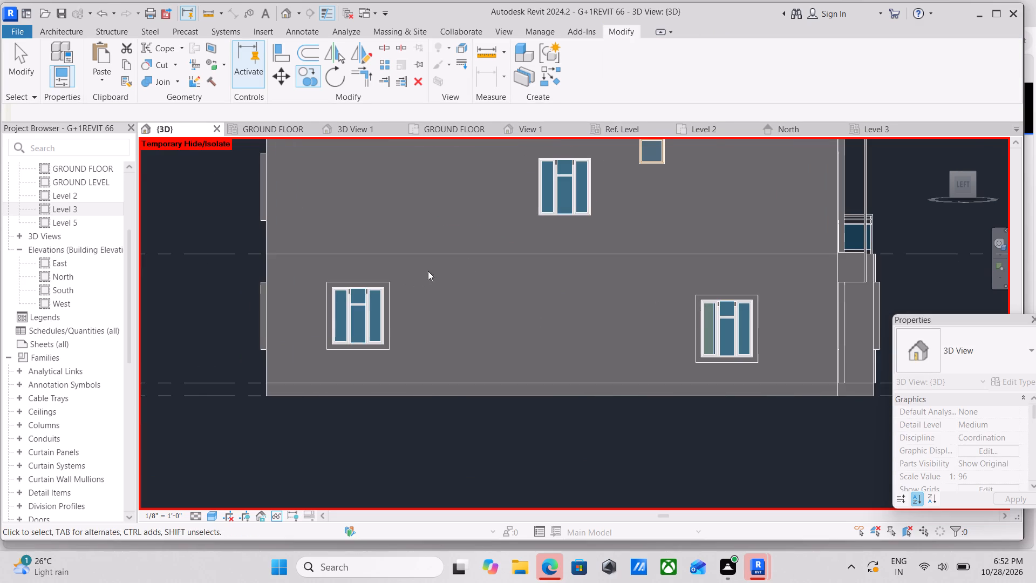
{"action": "scroll", "coordinate": [489, 262], "scroll_direction": "down", "scroll_amount": 1}
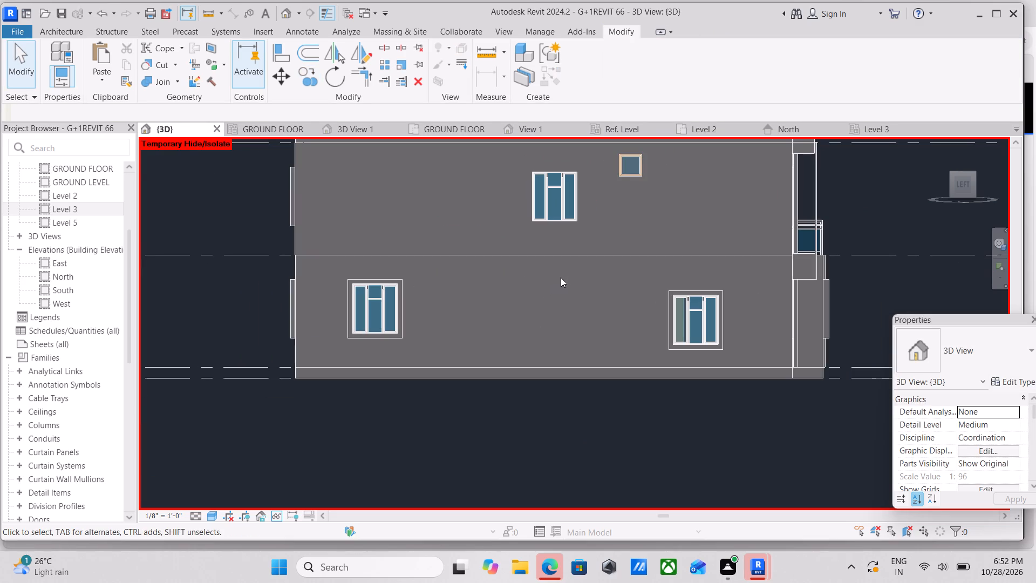
{"action": "middle_click_drag", "start_coordinate": [570, 281], "coordinate": [513, 345]}
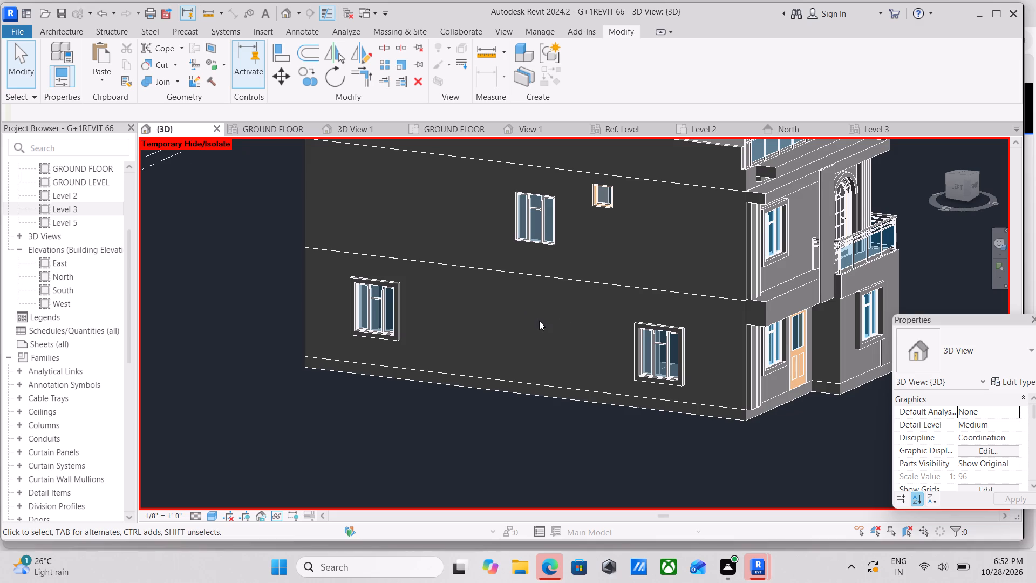
{"action": "middle_click_drag", "start_coordinate": [539, 313], "coordinate": [550, 352]}
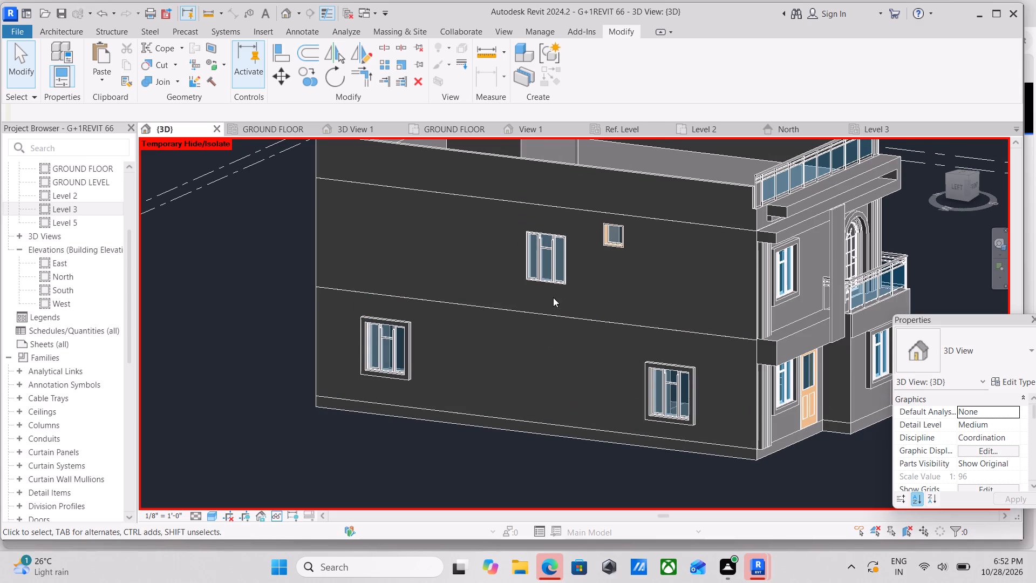
{"action": "scroll", "coordinate": [418, 327], "scroll_direction": "up", "scroll_amount": 2}
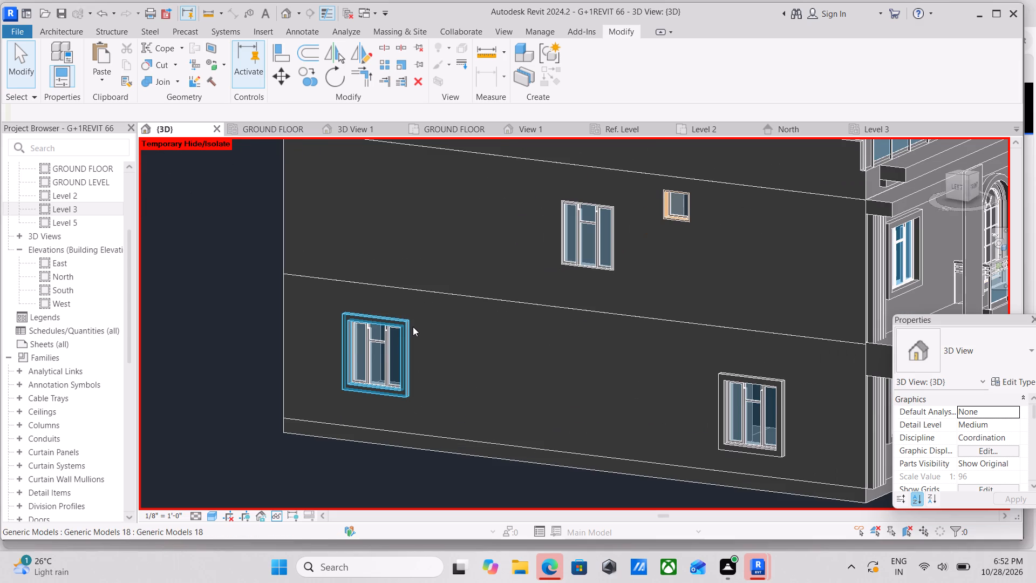
{"action": "left_click", "coordinate": [413, 327]}
{"action": "type", "text": "CO"}
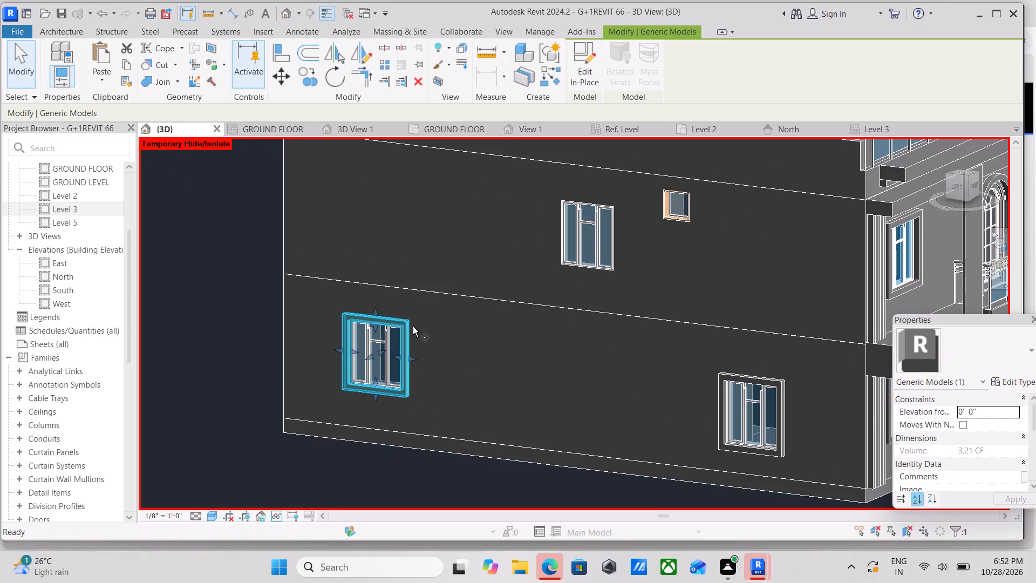
{"action": "scroll", "coordinate": [378, 315], "scroll_direction": "up", "scroll_amount": 3}
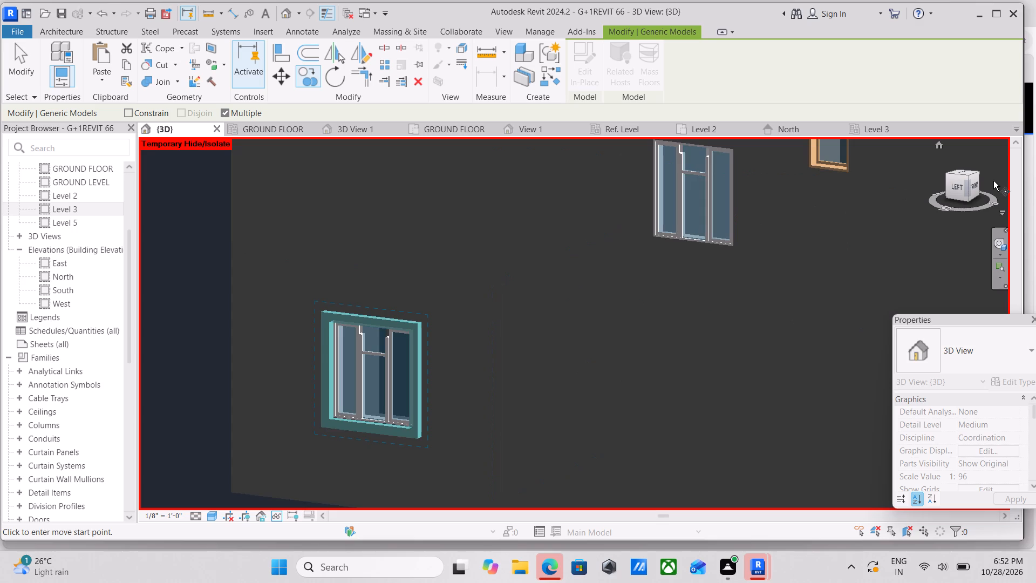
{"action": "left_click", "coordinate": [957, 188]}
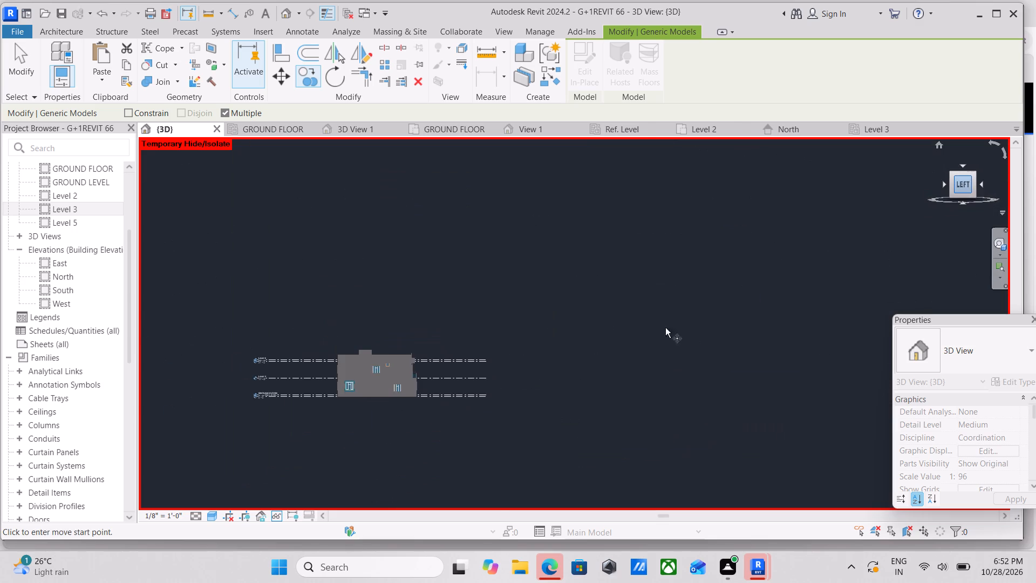
{"action": "scroll", "coordinate": [546, 331], "scroll_direction": "up", "scroll_amount": 11}
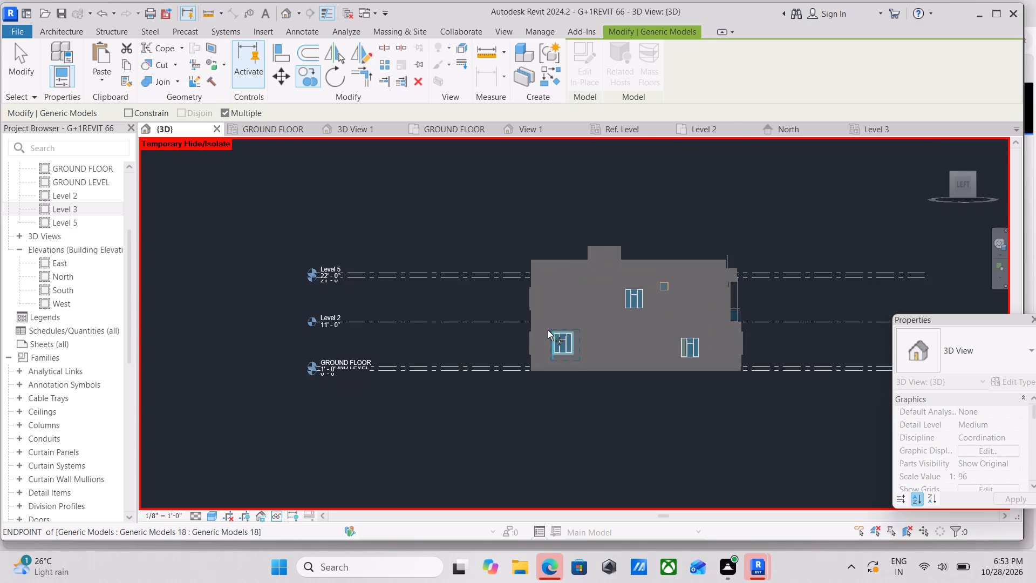
{"action": "scroll", "coordinate": [564, 330], "scroll_direction": "up", "scroll_amount": 7}
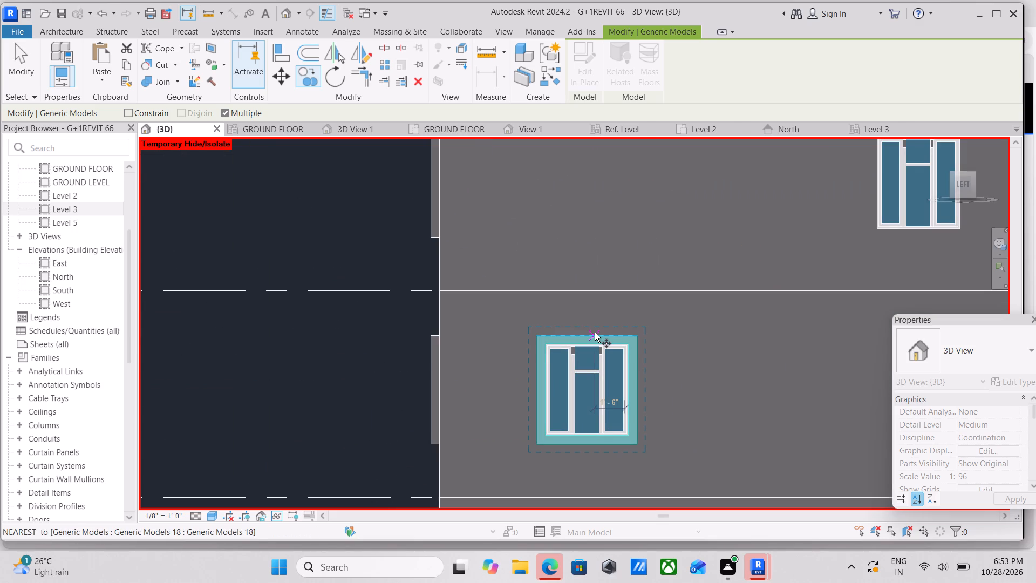
{"action": "left_click", "coordinate": [590, 331]}
{"action": "middle_click_drag", "start_coordinate": [675, 266], "coordinate": [475, 460]}
{"action": "middle_click_drag", "start_coordinate": [617, 358], "coordinate": [521, 408]}
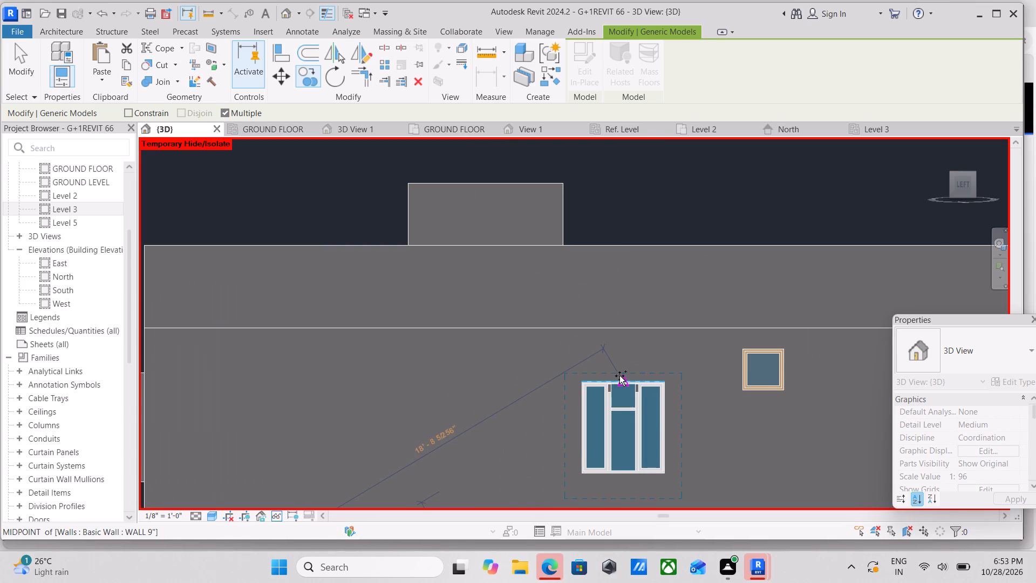
{"action": "left_click", "coordinate": [619, 376]}
{"action": "key", "text": "Escape"}
{"action": "key", "text": "Escape"}
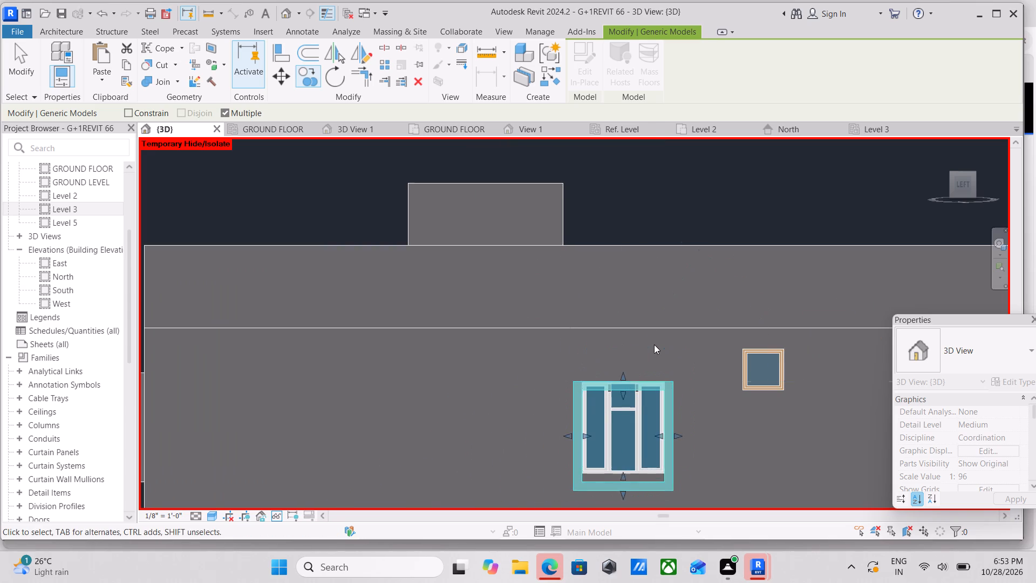
{"action": "key", "text": "Escape"}
Nudge the copied surround up around the large upper-floor window to an elevation of 10' 0 1/2".
{"action": "left_click", "coordinate": [636, 382]}
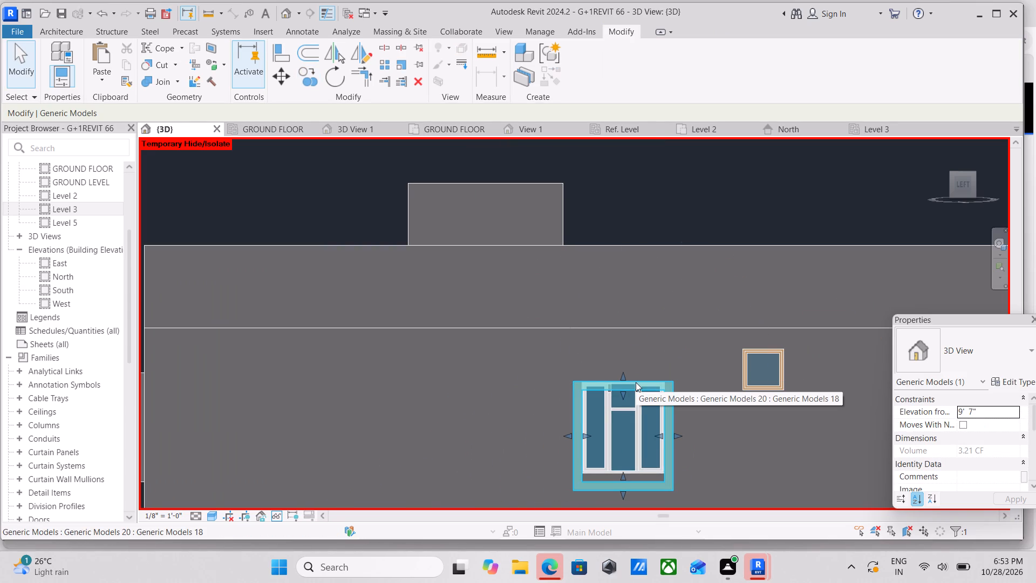
{"action": "key", "text": "Up"}
{"action": "key", "text": "Up"}
{"action": "key", "text": "Up"}
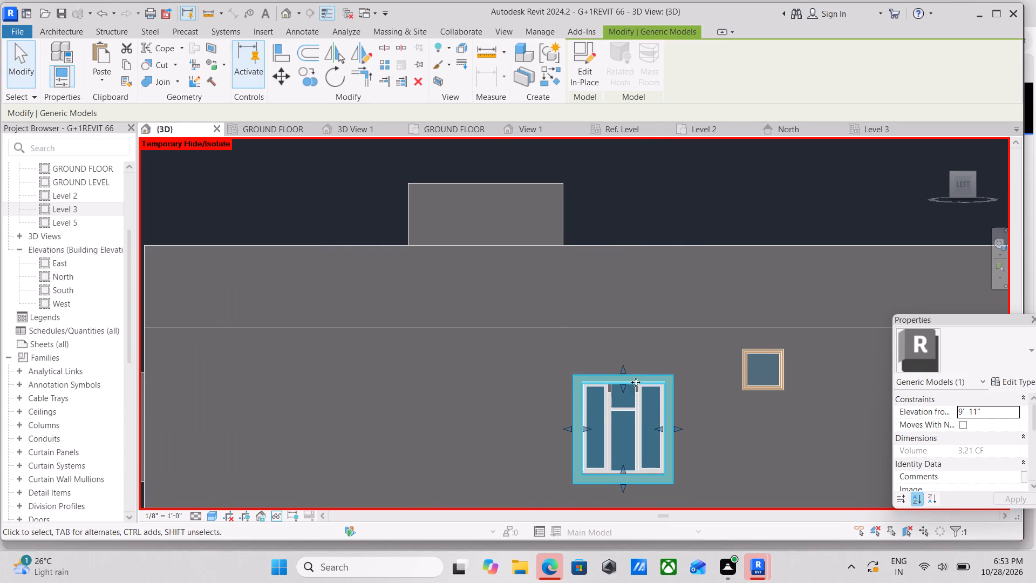
{"action": "key", "text": "Down"}
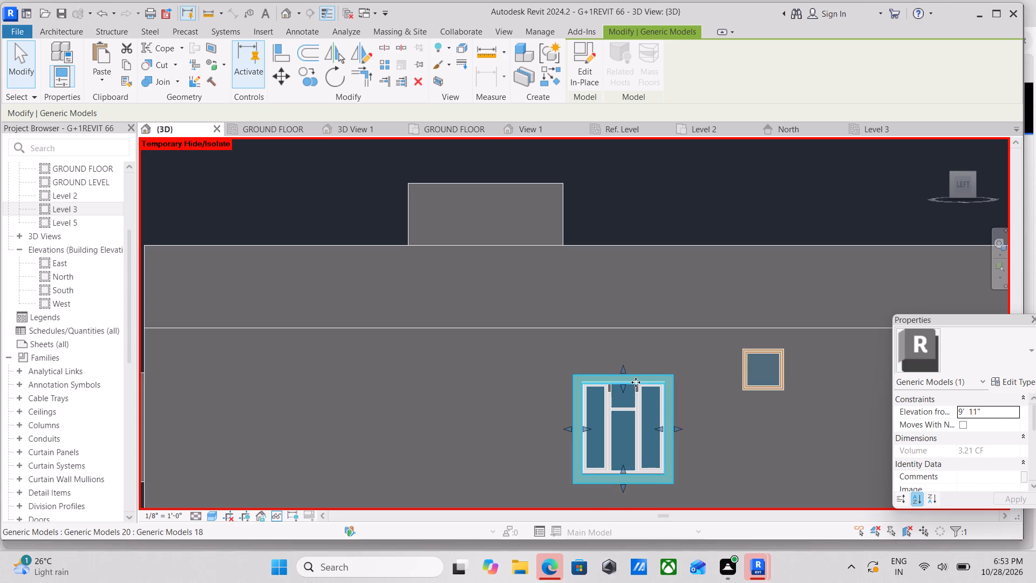
{"action": "scroll", "coordinate": [636, 382], "scroll_direction": "up", "scroll_amount": 3}
{"action": "key", "text": "Escape"}
{"action": "scroll", "coordinate": [621, 470], "scroll_direction": "up", "scroll_amount": 1}
{"action": "scroll", "coordinate": [619, 391], "scroll_direction": "up", "scroll_amount": 2}
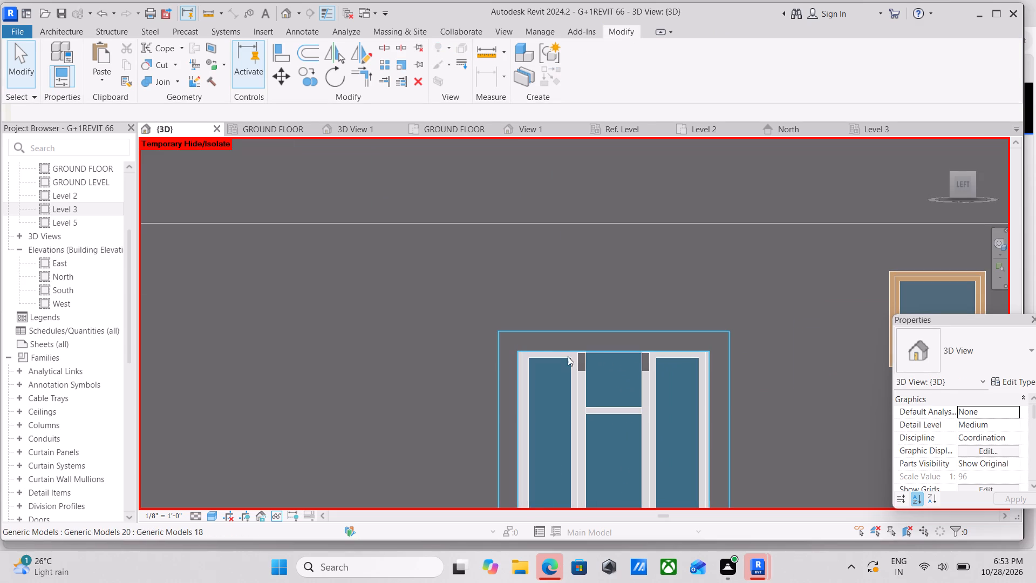
{"action": "left_click", "coordinate": [497, 333]}
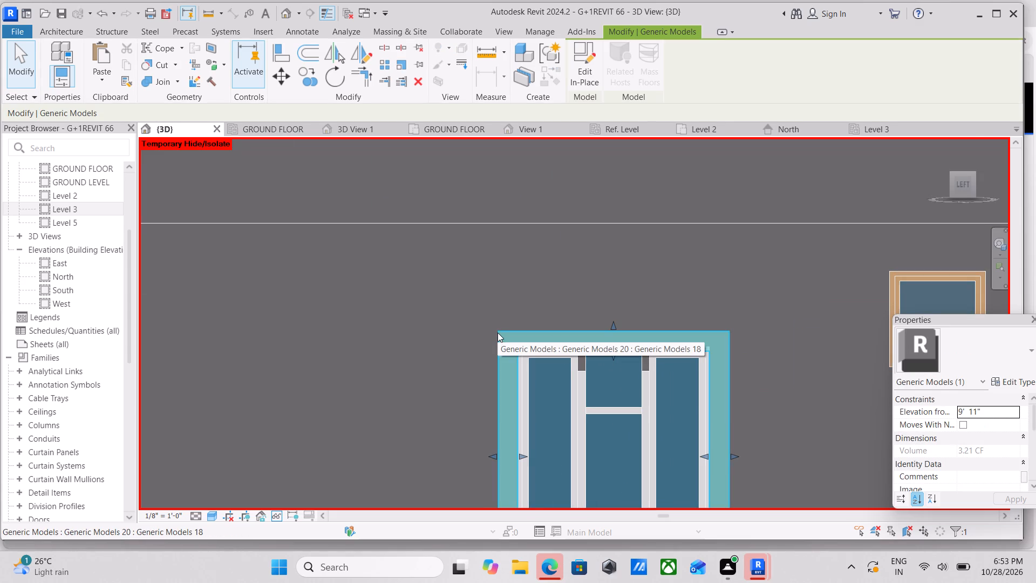
{"action": "key", "text": "Up"}
{"action": "key", "text": "Up"}
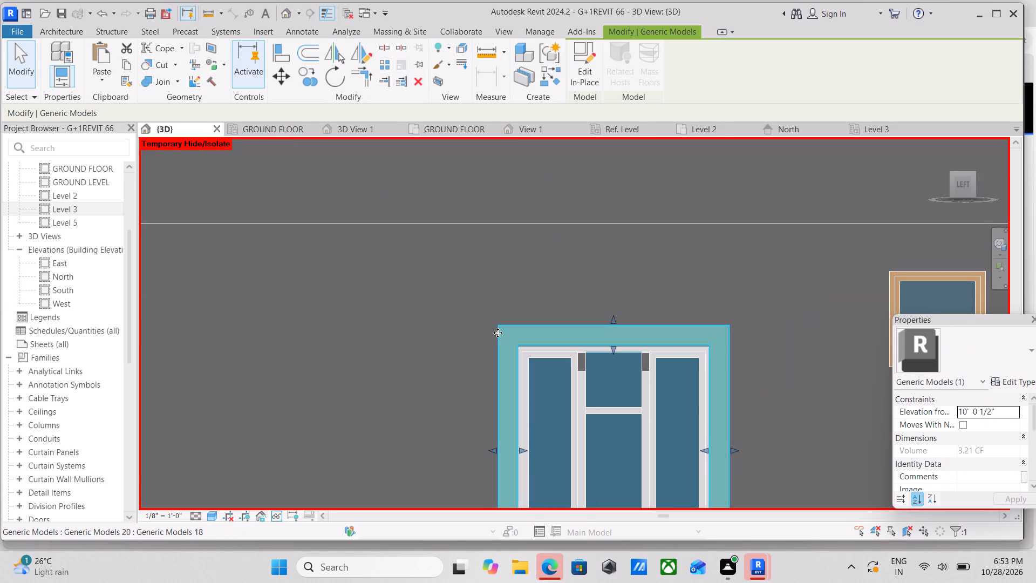
{"action": "key", "text": "Down"}
{"action": "key", "text": "Up"}
{"action": "key", "text": "Down"}
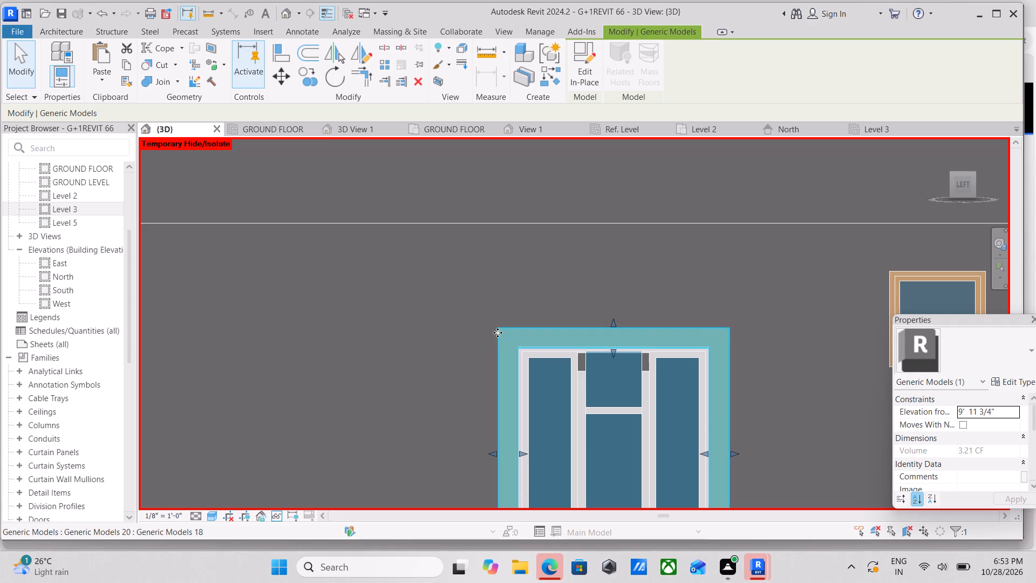
{"action": "key", "text": "Up"}
{"action": "key", "text": "Escape"}
{"action": "scroll", "coordinate": [606, 382], "scroll_direction": "down", "scroll_amount": 3}
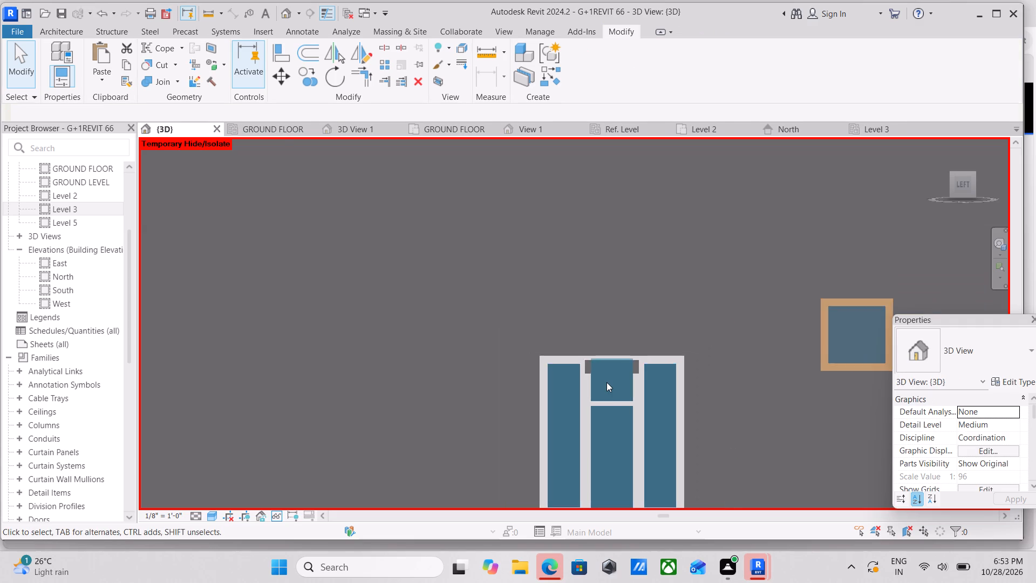
Examine how the copied surround fits around the upper-floor window on the left-side wall, near and from a distance.
{"action": "scroll", "coordinate": [609, 382], "scroll_direction": "down", "scroll_amount": 3}
{"action": "middle_click_drag", "start_coordinate": [593, 398], "coordinate": [673, 457], "text": "shift"}
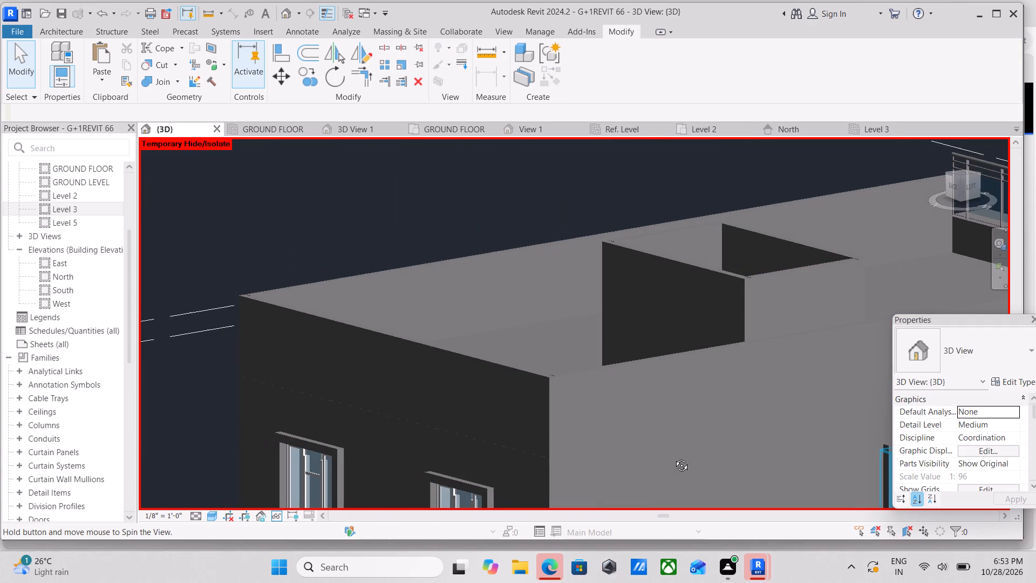
{"action": "middle_click_drag", "start_coordinate": [673, 457], "coordinate": [521, 337], "text": "shift"}
{"action": "middle_click_drag", "start_coordinate": [676, 385], "coordinate": [521, 355]}
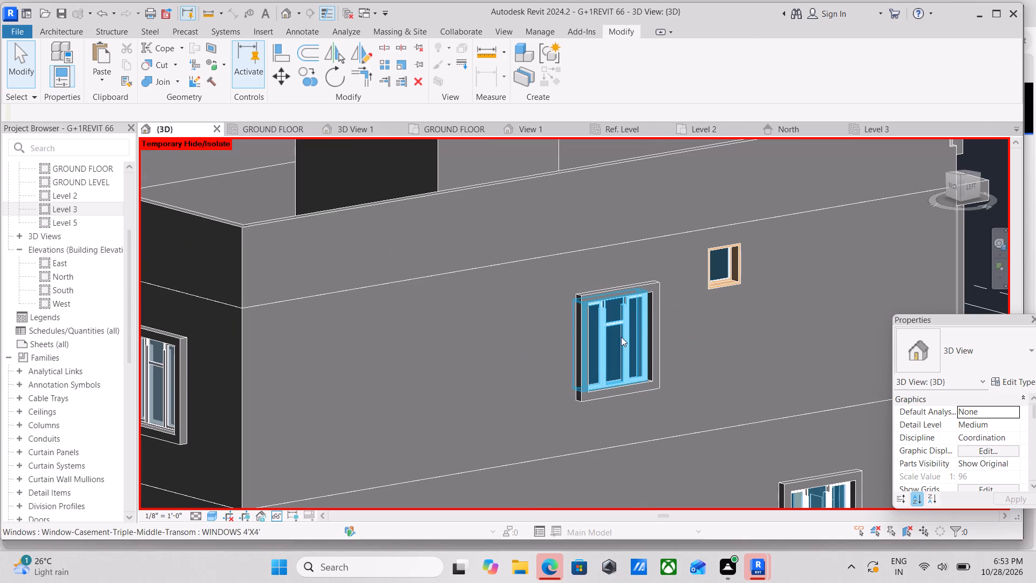
{"action": "scroll", "coordinate": [668, 344], "scroll_direction": "up", "scroll_amount": 4}
{"action": "scroll", "coordinate": [553, 394], "scroll_direction": "up", "scroll_amount": 3}
{"action": "scroll", "coordinate": [616, 327], "scroll_direction": "up", "scroll_amount": 1}
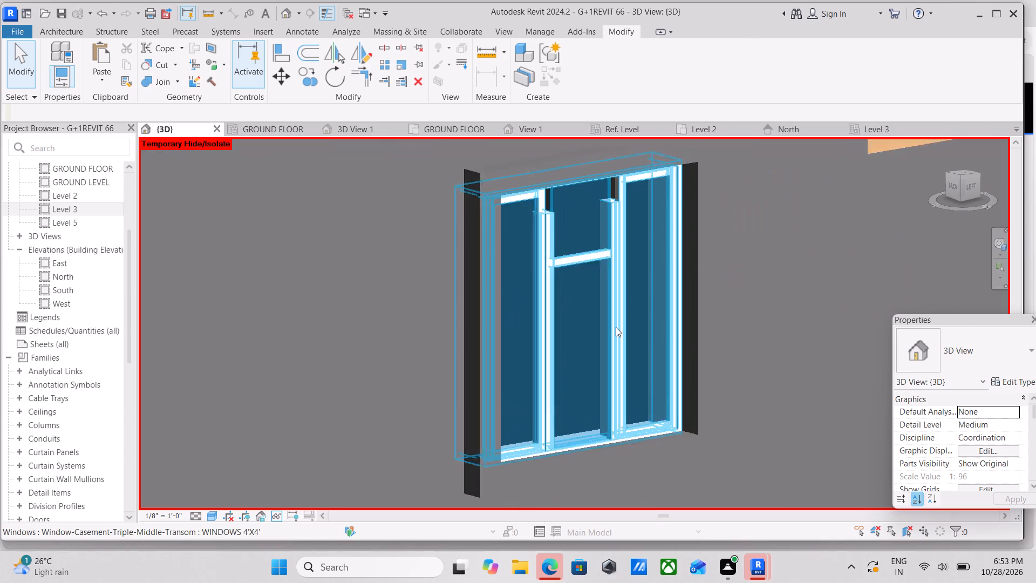
{"action": "scroll", "coordinate": [616, 327], "scroll_direction": "up", "scroll_amount": 1}
{"action": "middle_click_drag", "start_coordinate": [494, 264], "coordinate": [352, 275]}
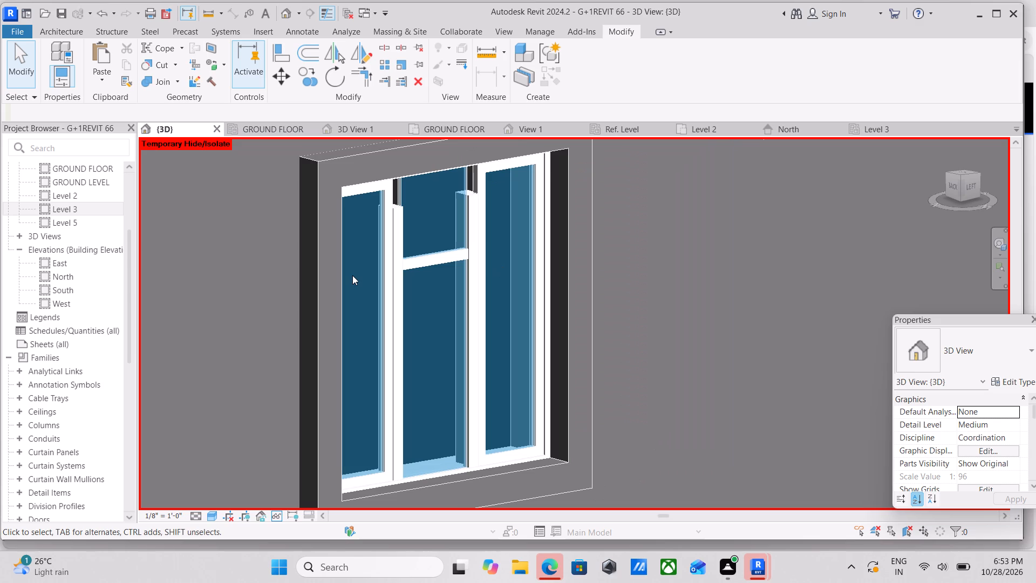
{"action": "scroll", "coordinate": [359, 266], "scroll_direction": "down", "scroll_amount": 2}
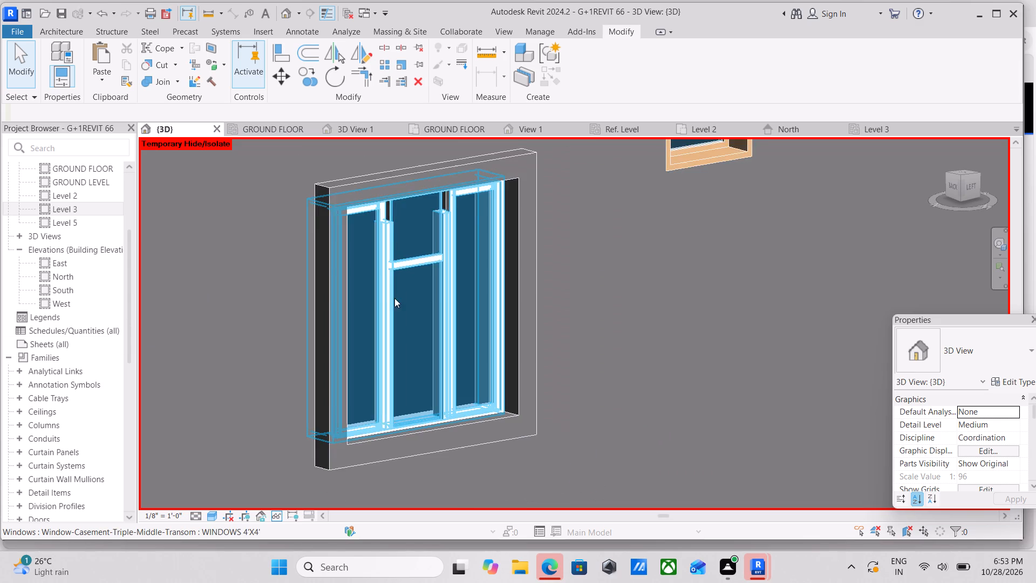
{"action": "scroll", "coordinate": [398, 302], "scroll_direction": "down", "scroll_amount": 8}
{"action": "scroll", "coordinate": [452, 333], "scroll_direction": "down", "scroll_amount": 2}
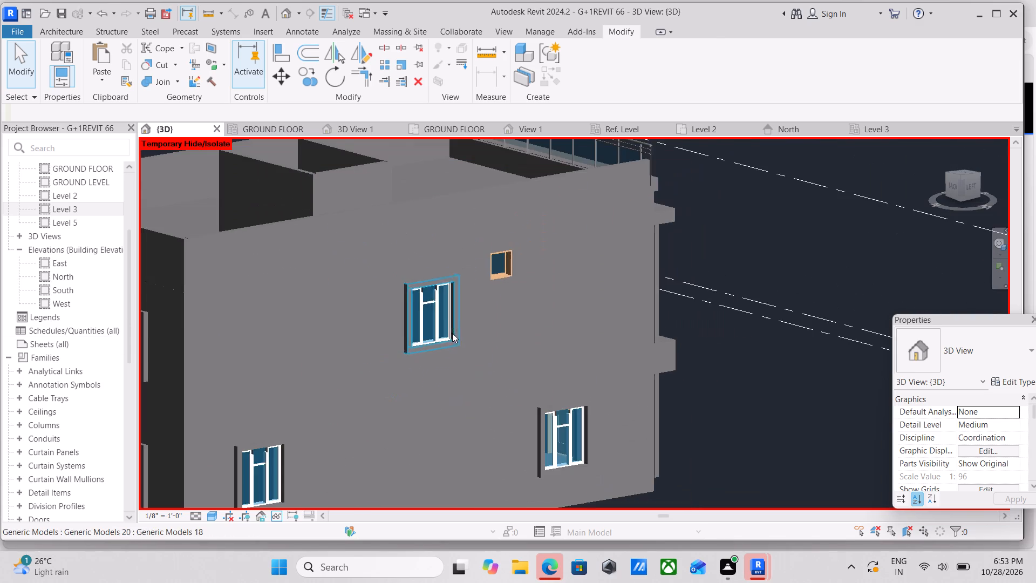
{"action": "middle_click_drag", "start_coordinate": [454, 334], "coordinate": [574, 353]}
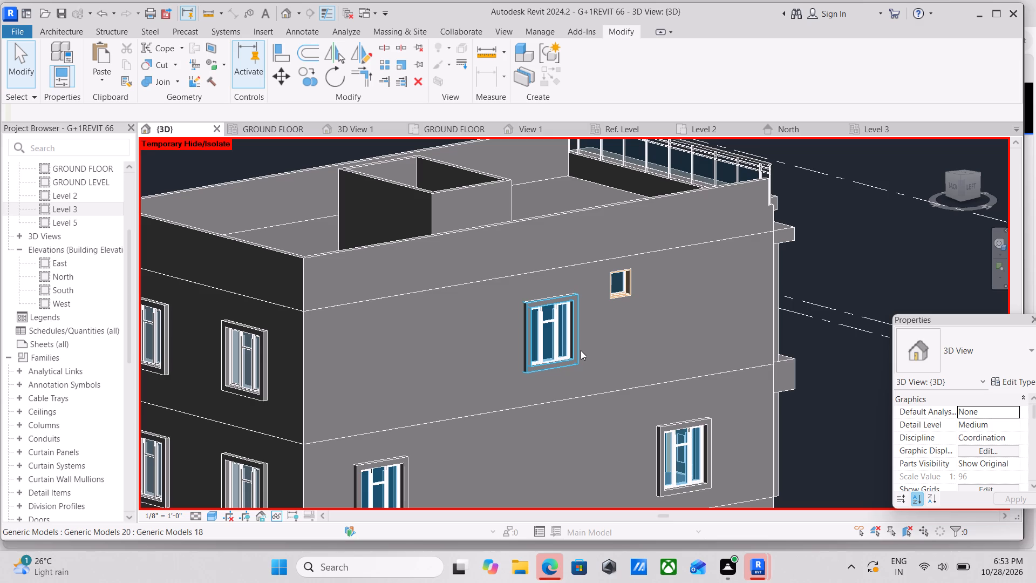
Nudge the upper-floor window's surround down to an elevation of 9' 11 3/4".
{"action": "scroll", "coordinate": [603, 258], "scroll_direction": "up", "scroll_amount": 4}
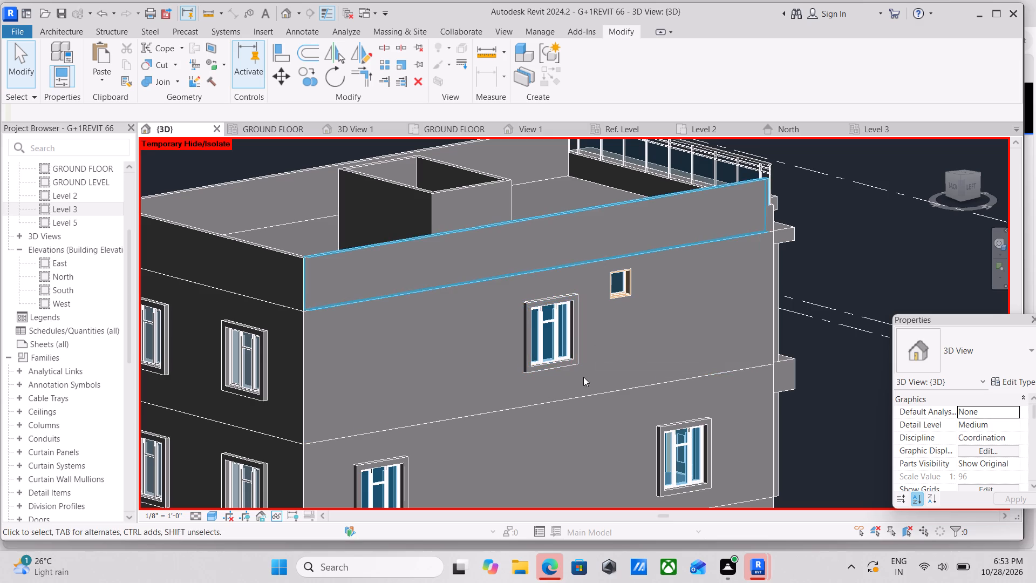
{"action": "scroll", "coordinate": [583, 377], "scroll_direction": "up", "scroll_amount": 7}
{"action": "middle_click_drag", "start_coordinate": [540, 426], "coordinate": [603, 358]}
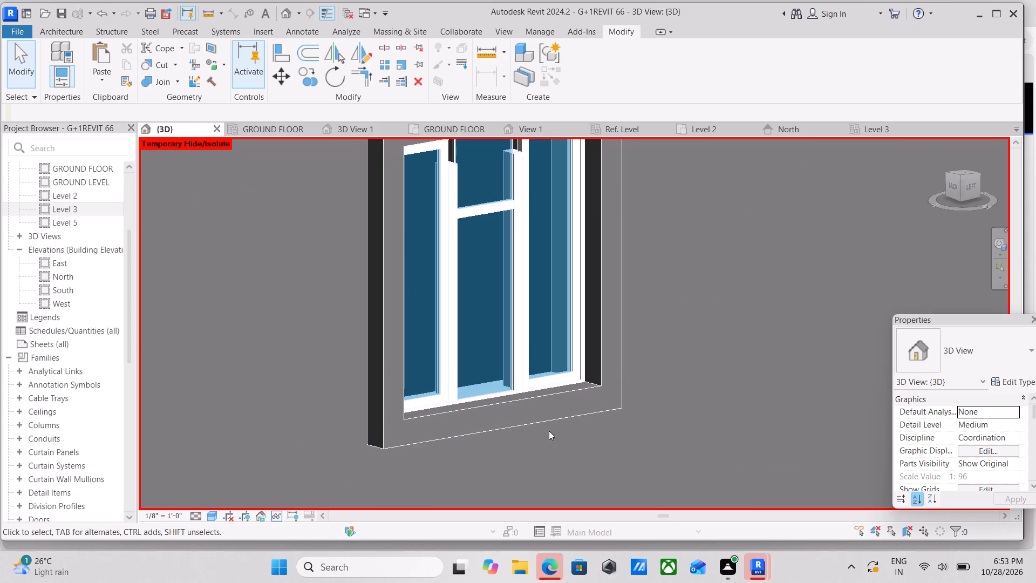
{"action": "left_click", "coordinate": [488, 431]}
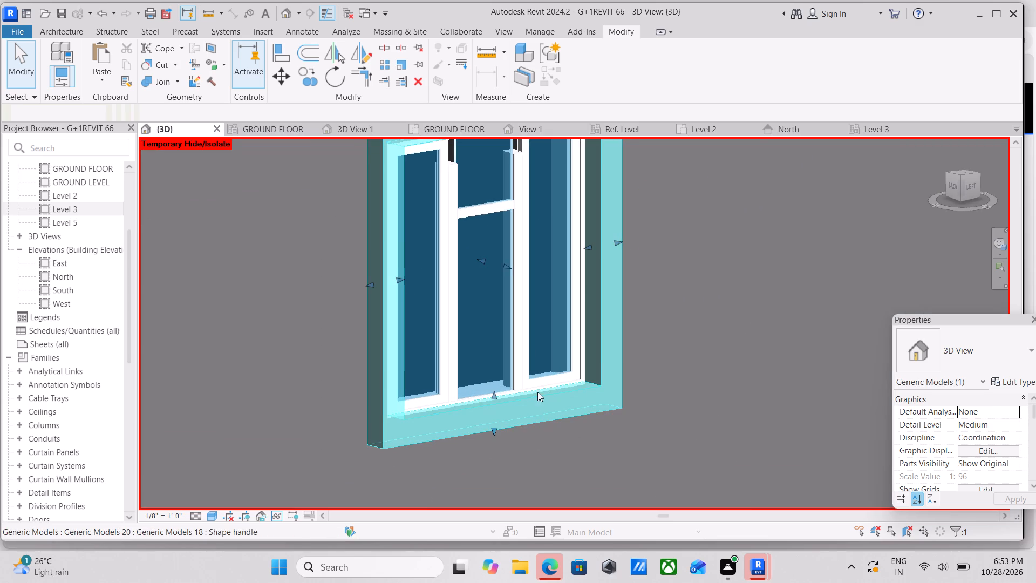
{"action": "scroll", "coordinate": [556, 381], "scroll_direction": "down", "scroll_amount": 3}
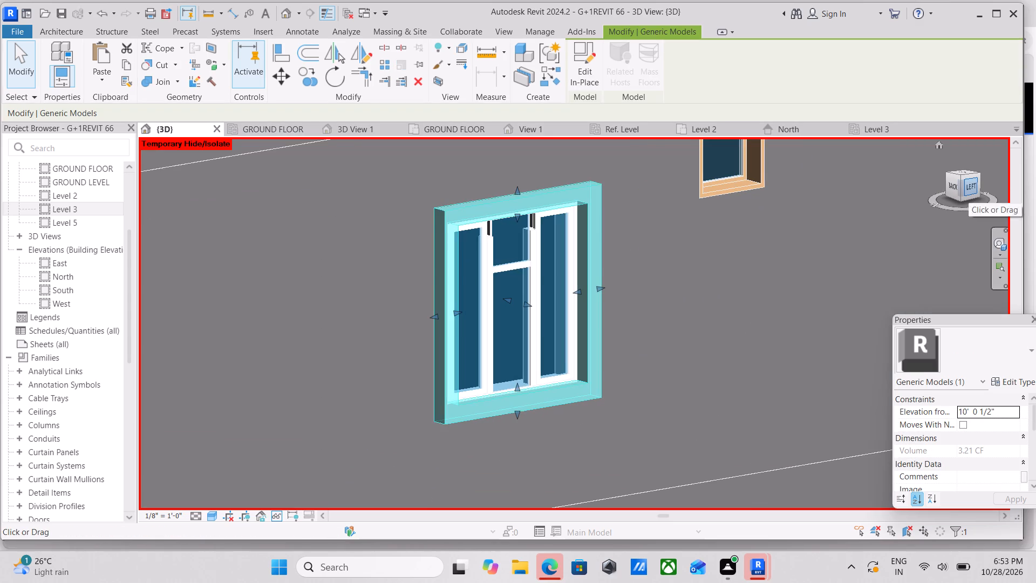
{"action": "left_click", "coordinate": [969, 188]}
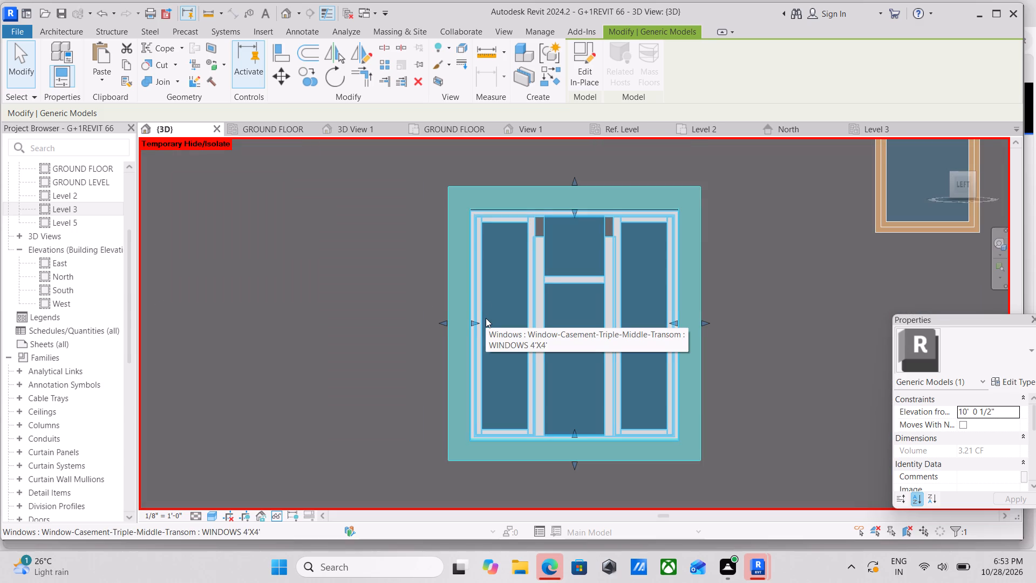
{"action": "key", "text": "Down"}
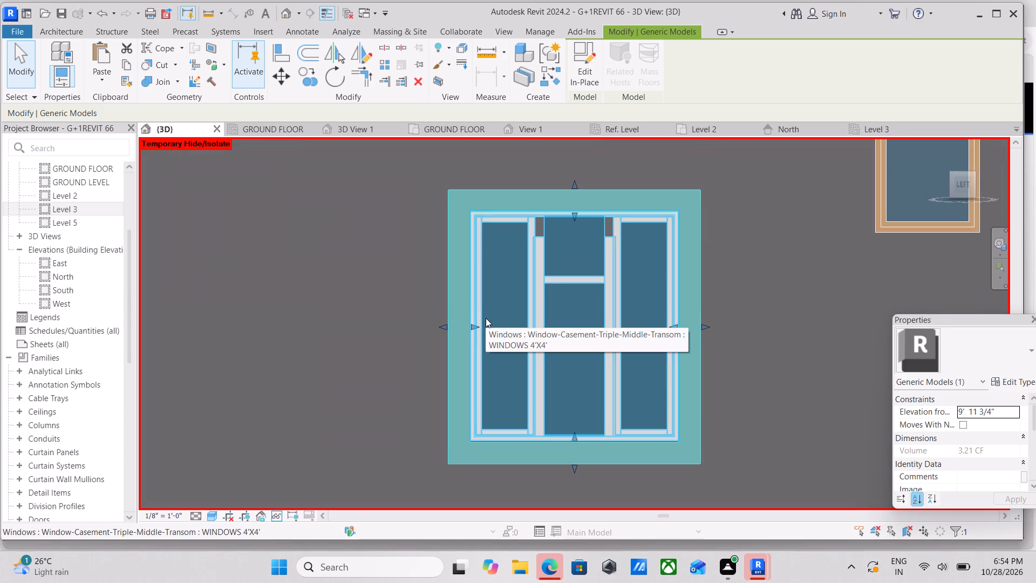
{"action": "key", "text": "Escape"}
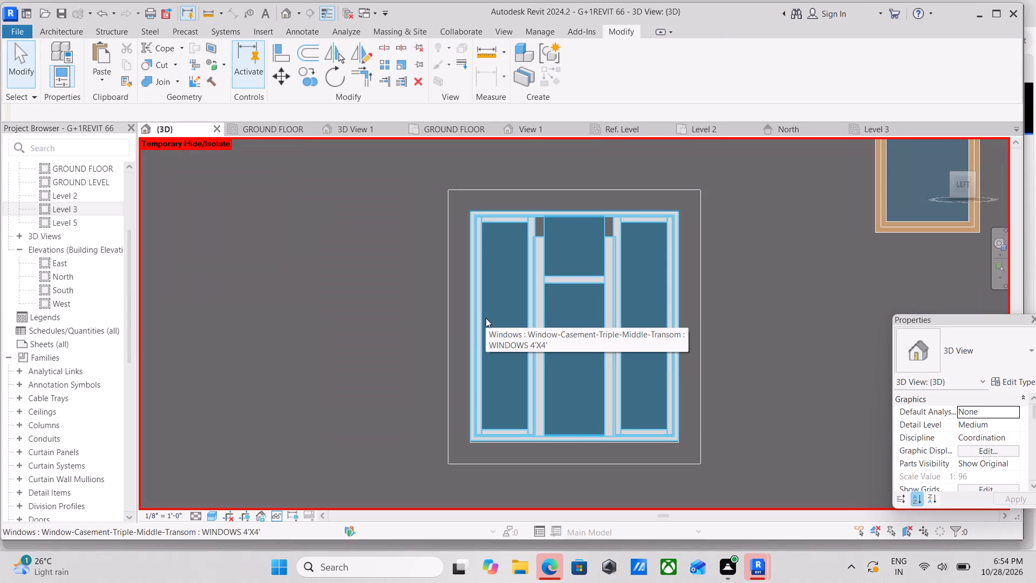
Stretch the inner bottom edge of the upper-floor surround up to meet the bottom of the window frame.
{"action": "left_click", "coordinate": [569, 459]}
{"action": "scroll", "coordinate": [569, 450], "scroll_direction": "up", "scroll_amount": 11}
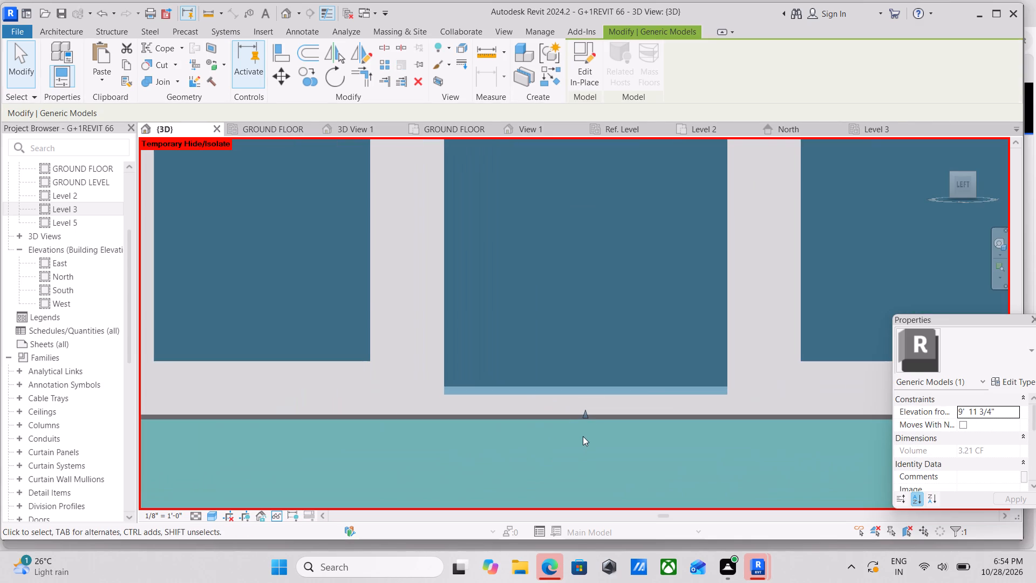
{"action": "left_click", "coordinate": [589, 415]}
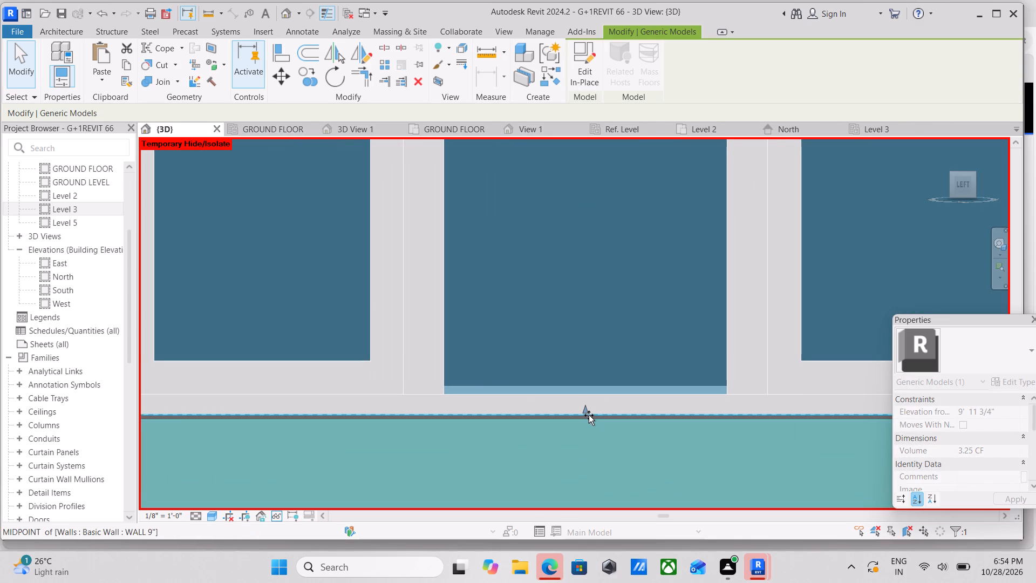
{"action": "scroll", "coordinate": [589, 415], "scroll_direction": "down", "scroll_amount": 8}
{"action": "middle_click_drag", "start_coordinate": [596, 413], "coordinate": [555, 451]}
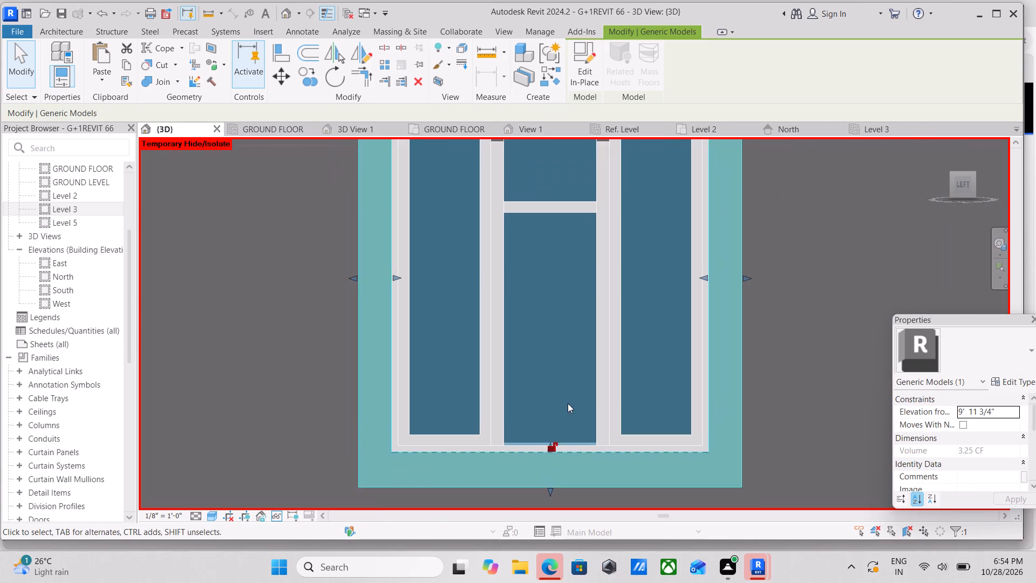
{"action": "scroll", "coordinate": [568, 403], "scroll_direction": "down", "scroll_amount": 3}
{"action": "middle_click_drag", "start_coordinate": [567, 426], "coordinate": [564, 452]}
{"action": "key", "text": "Escape"}
{"action": "scroll", "coordinate": [572, 448], "scroll_direction": "down", "scroll_amount": 5}
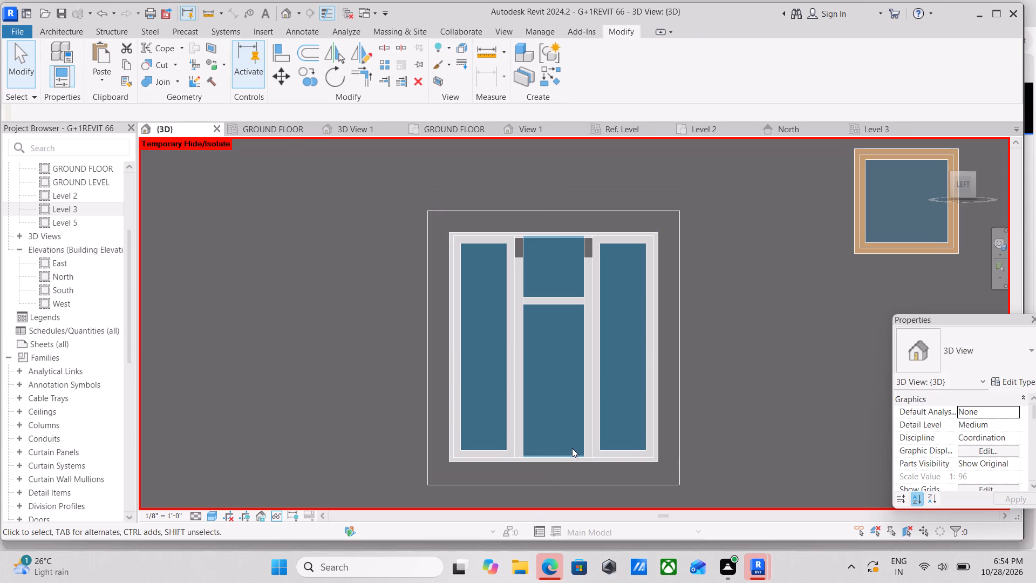
Examine the window surrounds and exterior of the house from the back, left, front and top.
{"action": "scroll", "coordinate": [602, 429], "scroll_direction": "down", "scroll_amount": 4}
{"action": "middle_click_drag", "start_coordinate": [508, 421], "coordinate": [686, 440], "text": "shift"}
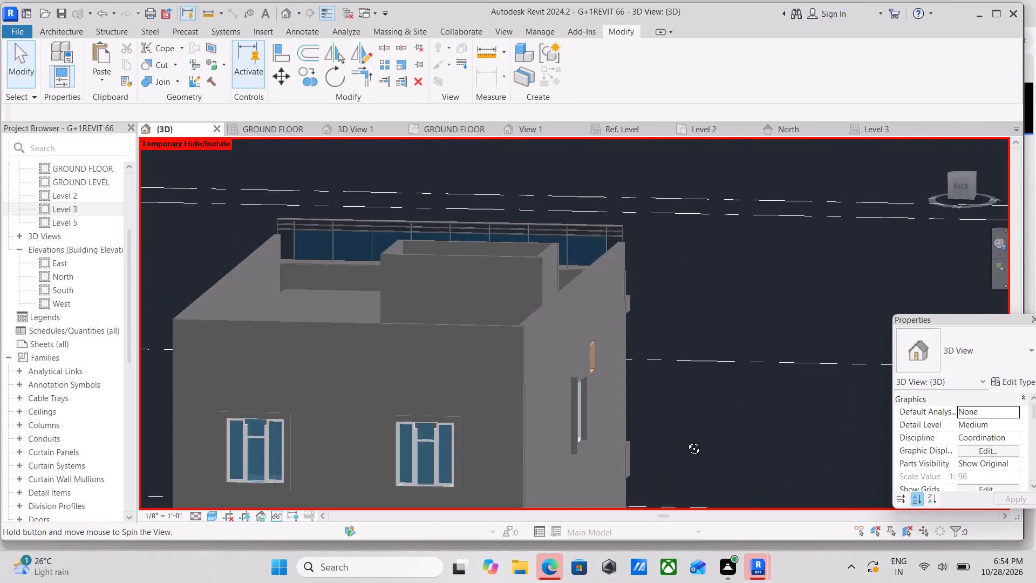
{"action": "middle_click_drag", "start_coordinate": [686, 440], "coordinate": [666, 480], "text": "shift"}
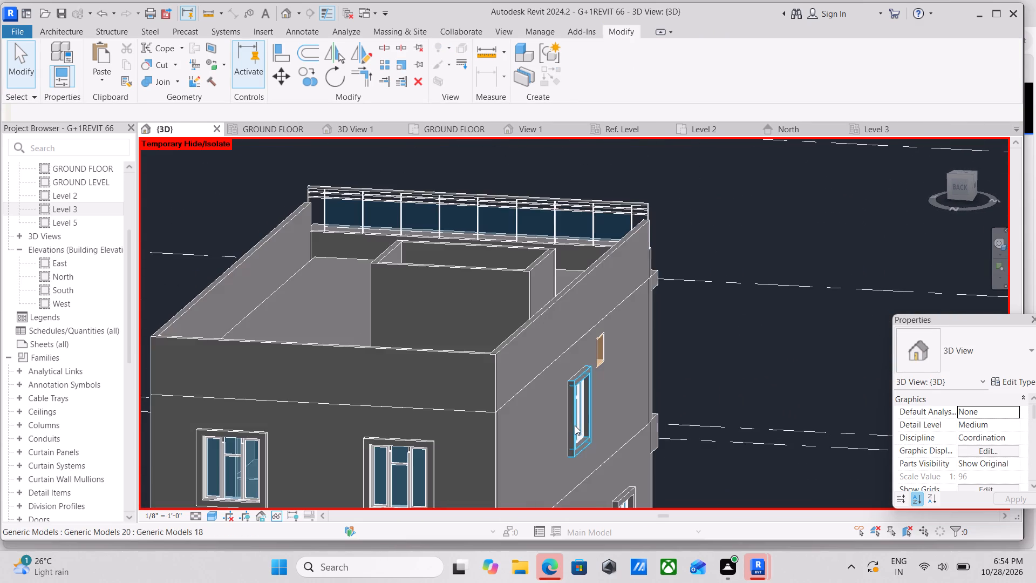
{"action": "middle_click_drag", "start_coordinate": [575, 425], "coordinate": [421, 451], "text": "shift"}
{"action": "middle_click_drag", "start_coordinate": [744, 364], "coordinate": [568, 275]}
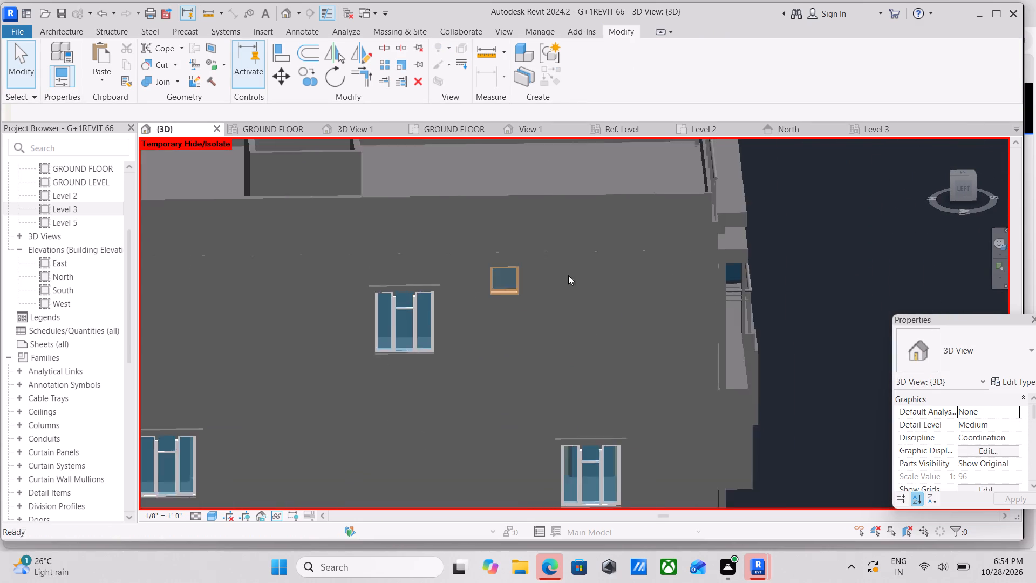
{"action": "scroll", "coordinate": [622, 340], "scroll_direction": "down", "scroll_amount": 2}
{"action": "middle_click_drag", "start_coordinate": [654, 361], "coordinate": [527, 384], "text": "shift"}
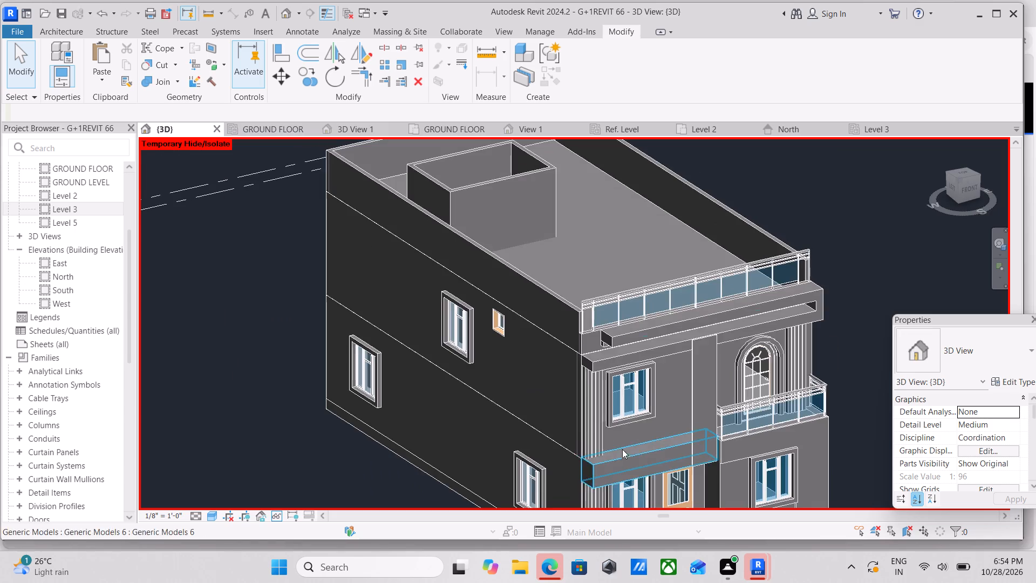
{"action": "middle_click_drag", "start_coordinate": [622, 449], "coordinate": [600, 349]}
{"action": "middle_click_drag", "start_coordinate": [632, 424], "coordinate": [596, 413], "text": "shift"}
{"action": "scroll", "coordinate": [567, 445], "scroll_direction": "up", "scroll_amount": 2}
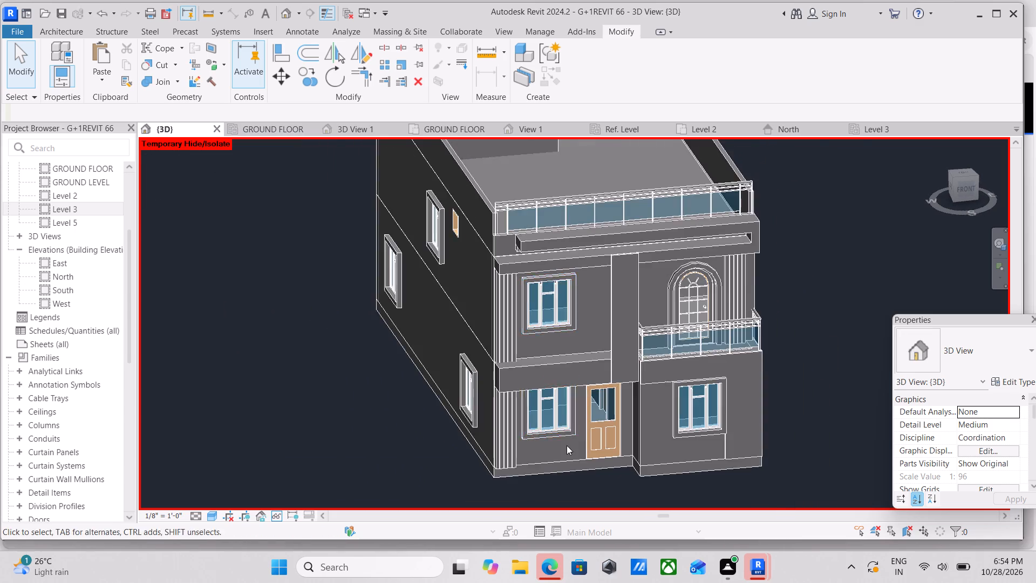
{"action": "scroll", "coordinate": [567, 445], "scroll_direction": "up", "scroll_amount": 1}
{"action": "scroll", "coordinate": [596, 411], "scroll_direction": "down", "scroll_amount": 6}
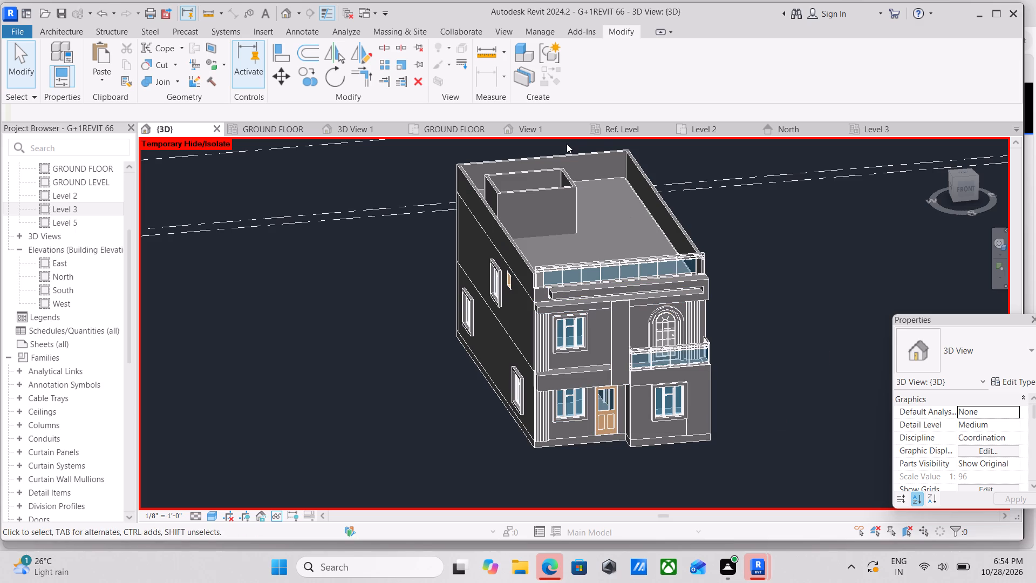
{"action": "left_click", "coordinate": [963, 174]}
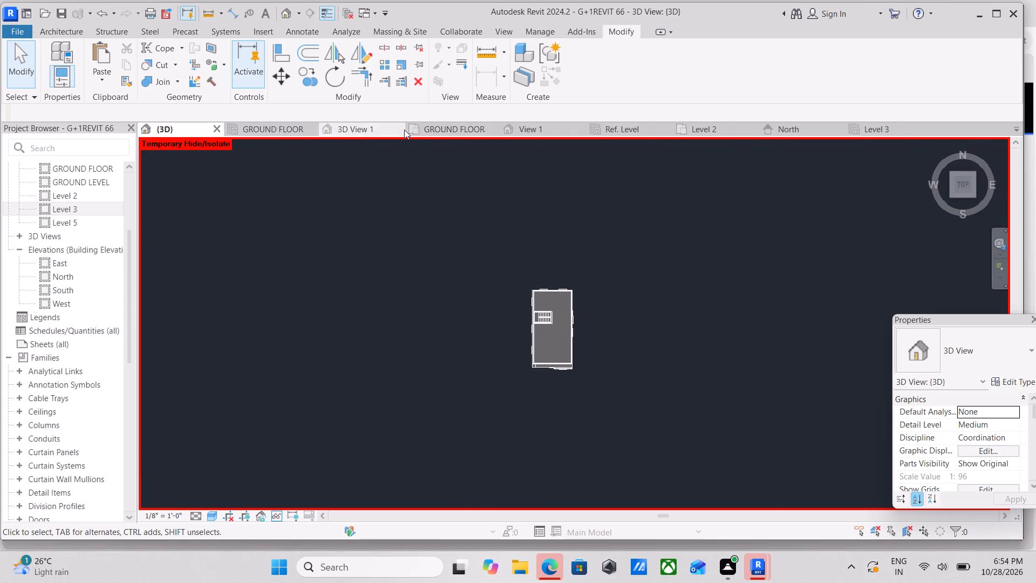
Open the GROUND FLOOR floor plan.
{"action": "left_click", "coordinate": [431, 132]}
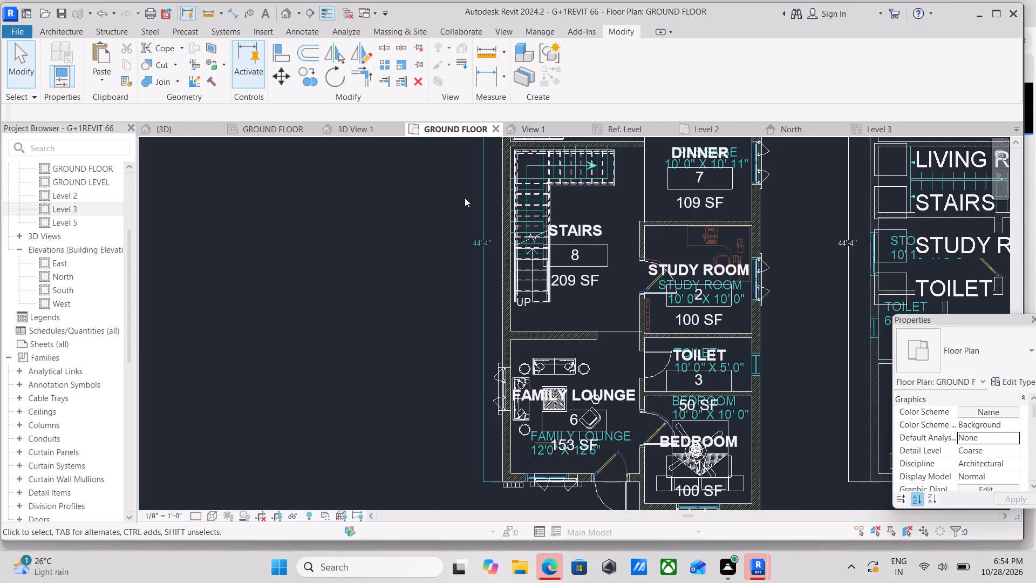
Temporarily hide the imported CAD plan drawing in the ground floor plan.
{"action": "scroll", "coordinate": [442, 267], "scroll_direction": "down", "scroll_amount": 2}
{"action": "middle_click_drag", "start_coordinate": [439, 267], "coordinate": [356, 283]}
{"action": "scroll", "coordinate": [424, 315], "scroll_direction": "down", "scroll_amount": 1}
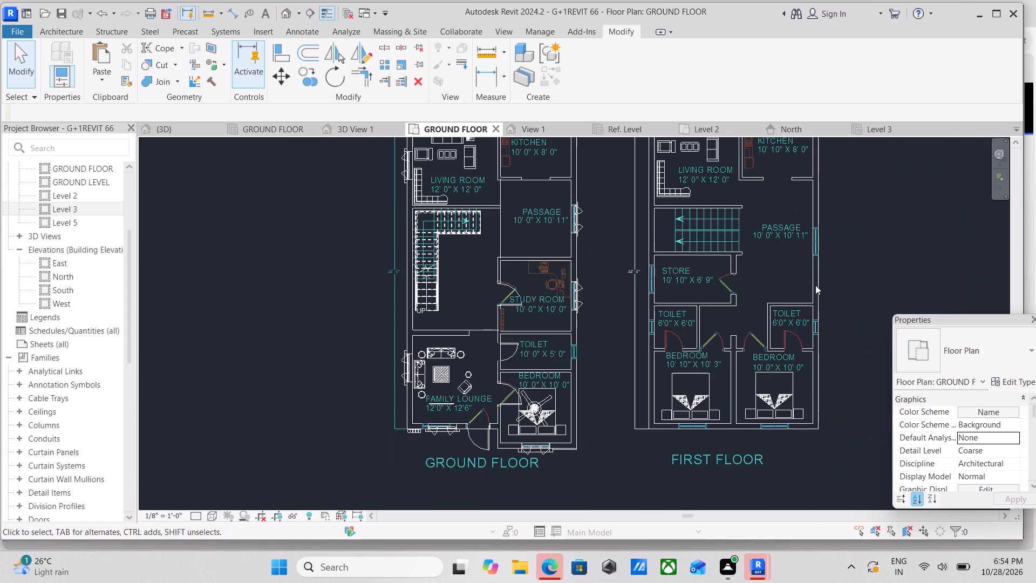
{"action": "left_click", "coordinate": [818, 286]}
{"action": "scroll", "coordinate": [845, 285], "scroll_direction": "down", "scroll_amount": 1}
{"action": "middle_click_drag", "start_coordinate": [845, 285], "coordinate": [804, 303]}
{"action": "type", "text": "HH"}
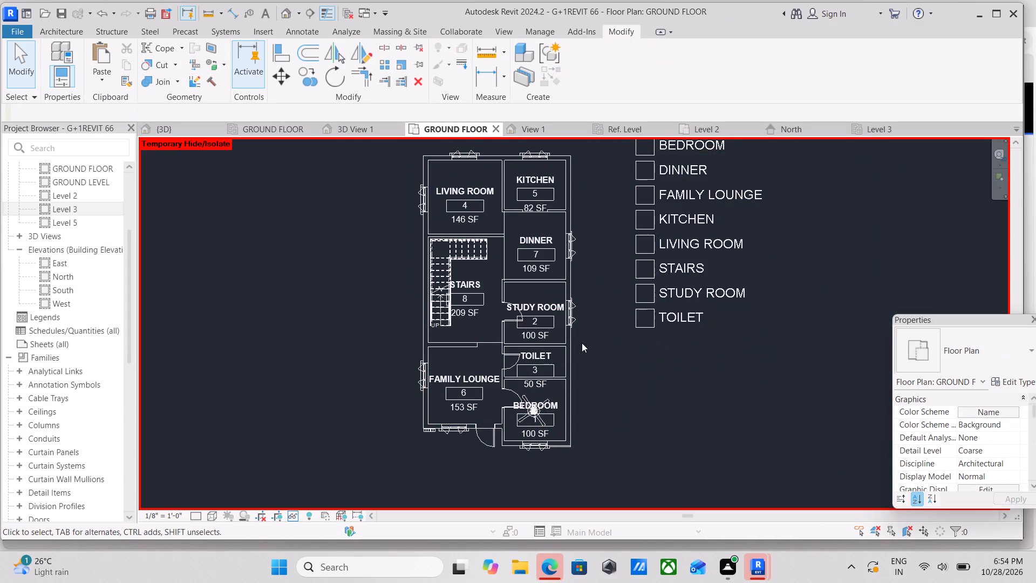
Start an architectural floor and sketch a rectangular boundary around the whole house, about 62' 6" long and roughly 5' 10" beyond the outer walls.
{"action": "scroll", "coordinate": [621, 322], "scroll_direction": "down", "scroll_amount": 2}
{"action": "middle_click_drag", "start_coordinate": [621, 322], "coordinate": [686, 357]}
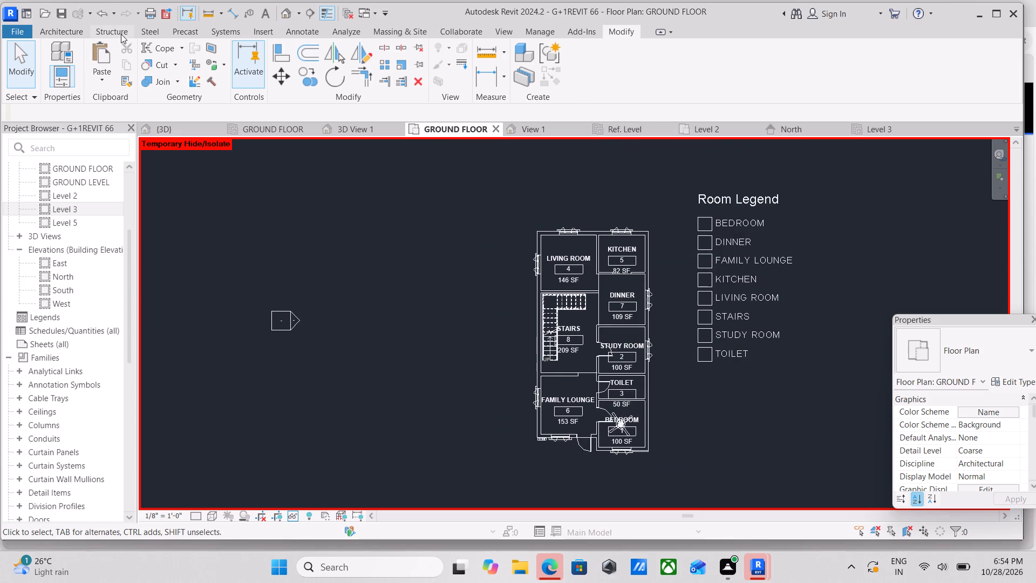
{"action": "left_click", "coordinate": [67, 32]}
{"action": "left_click", "coordinate": [305, 85]}
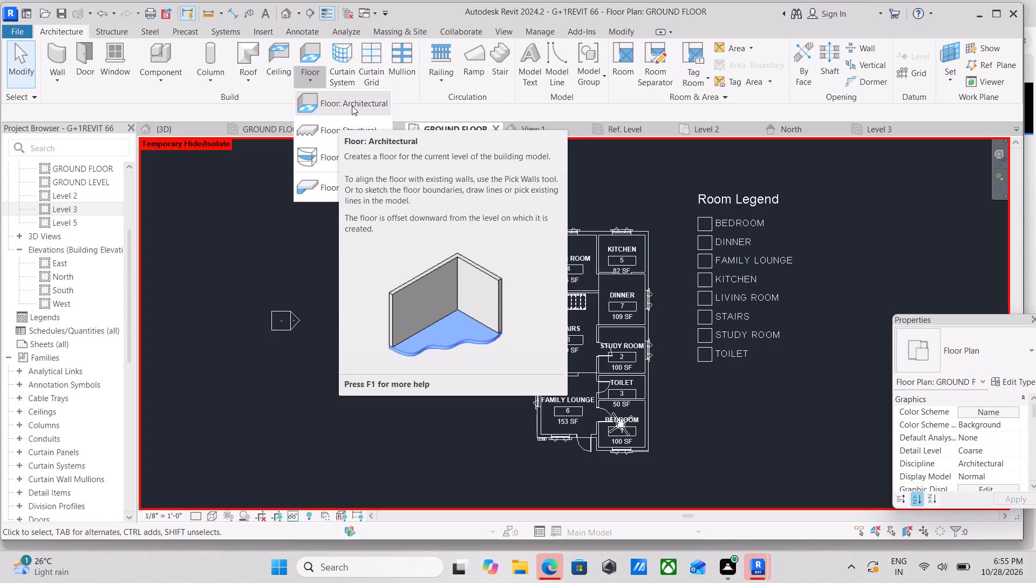
{"action": "left_click", "coordinate": [352, 106]}
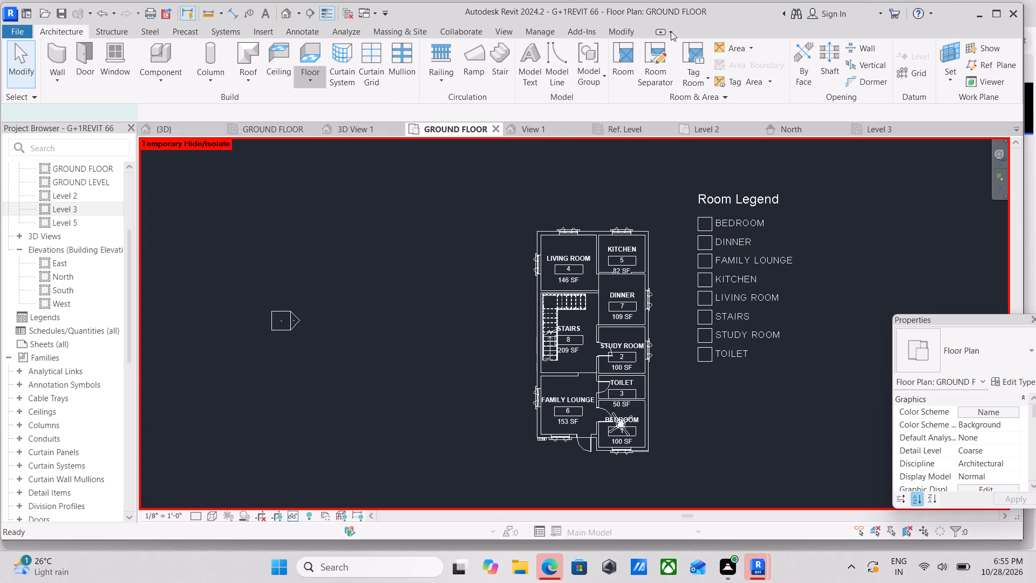
{"action": "left_click", "coordinate": [700, 53]}
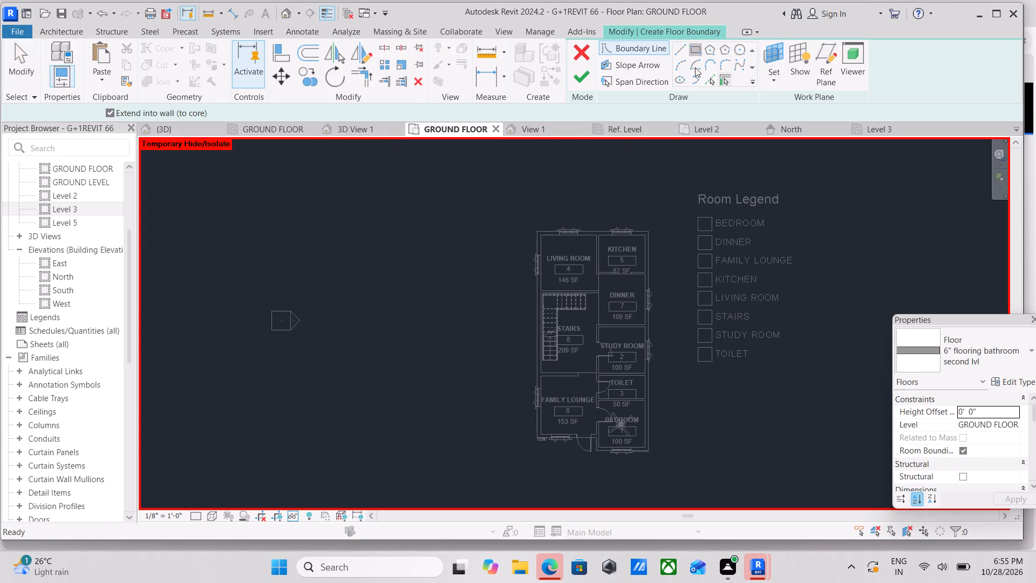
{"action": "middle_click_drag", "start_coordinate": [492, 203], "coordinate": [364, 184]}
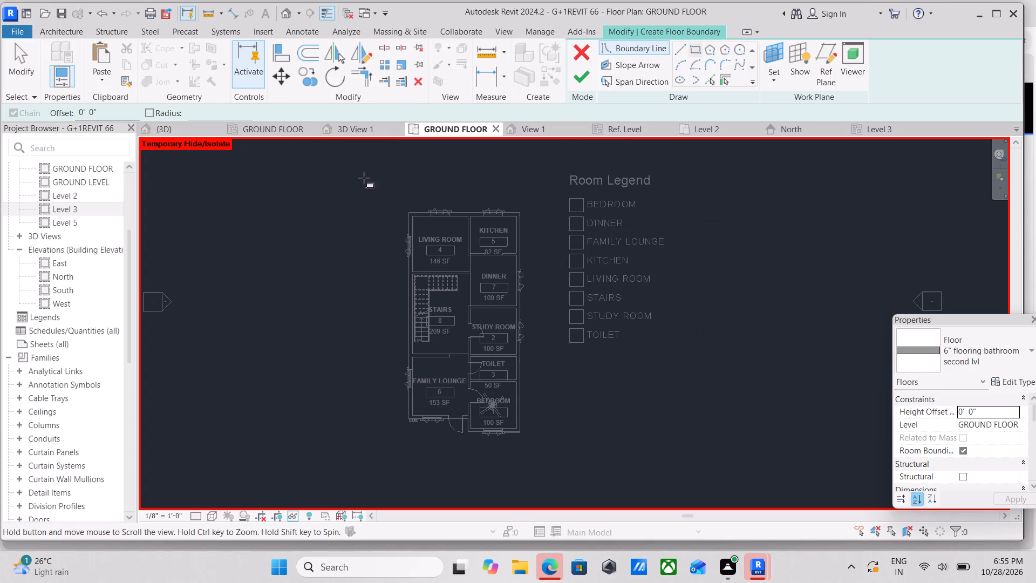
{"action": "left_click", "coordinate": [341, 161]}
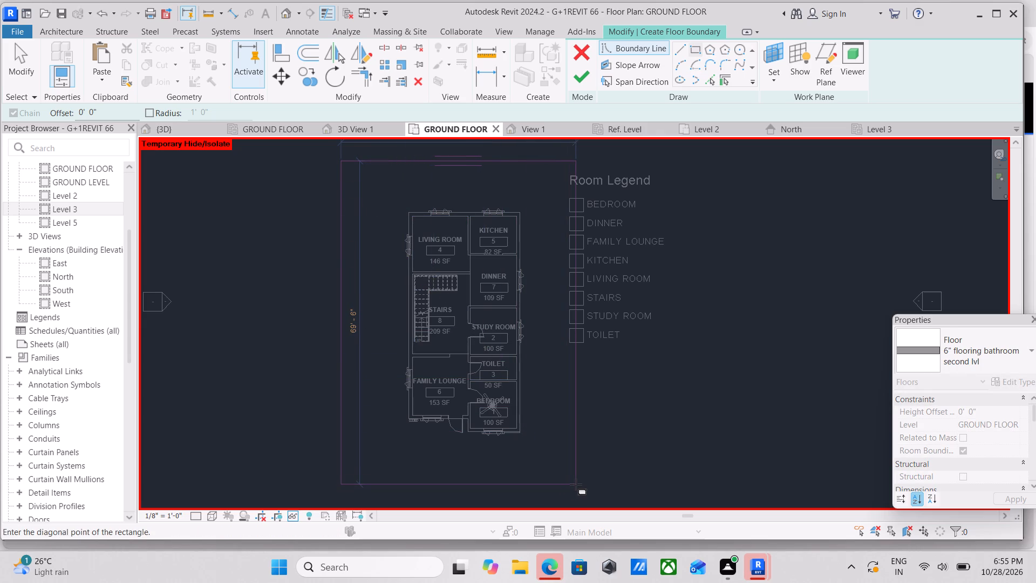
{"action": "key", "text": "Escape"}
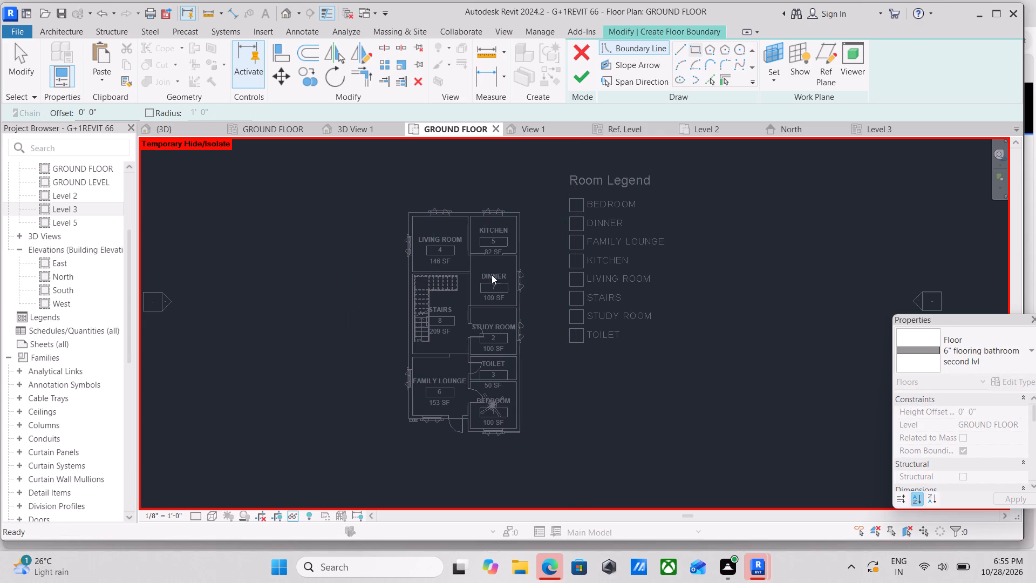
{"action": "left_click", "coordinate": [698, 50]}
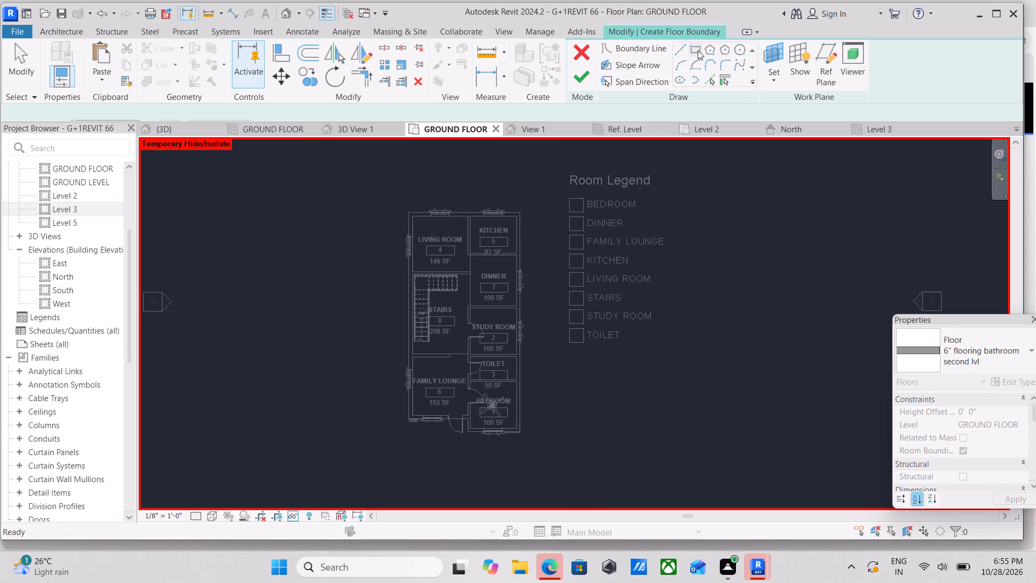
{"action": "left_click", "coordinate": [380, 187]}
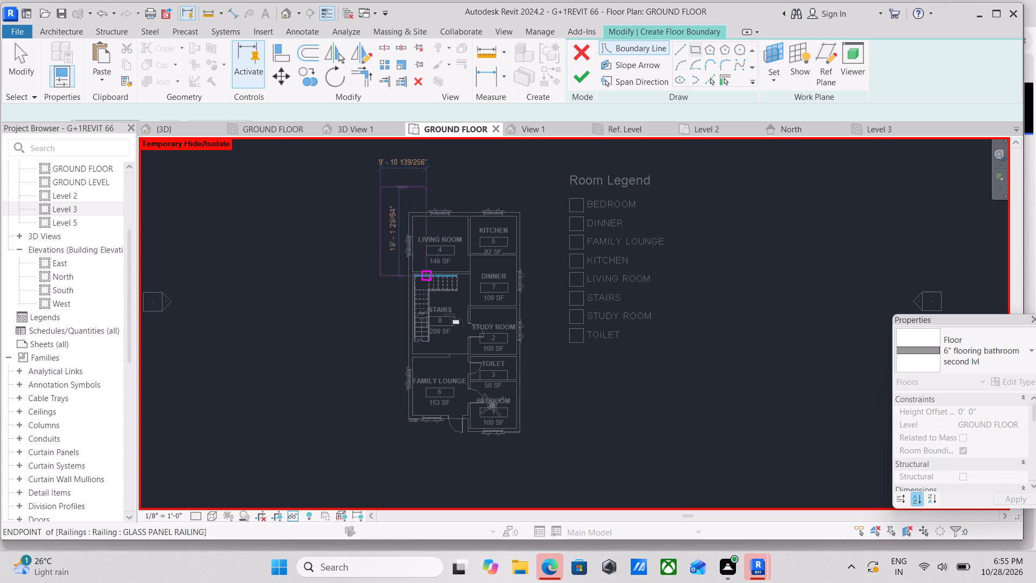
{"action": "left_click", "coordinate": [547, 477]}
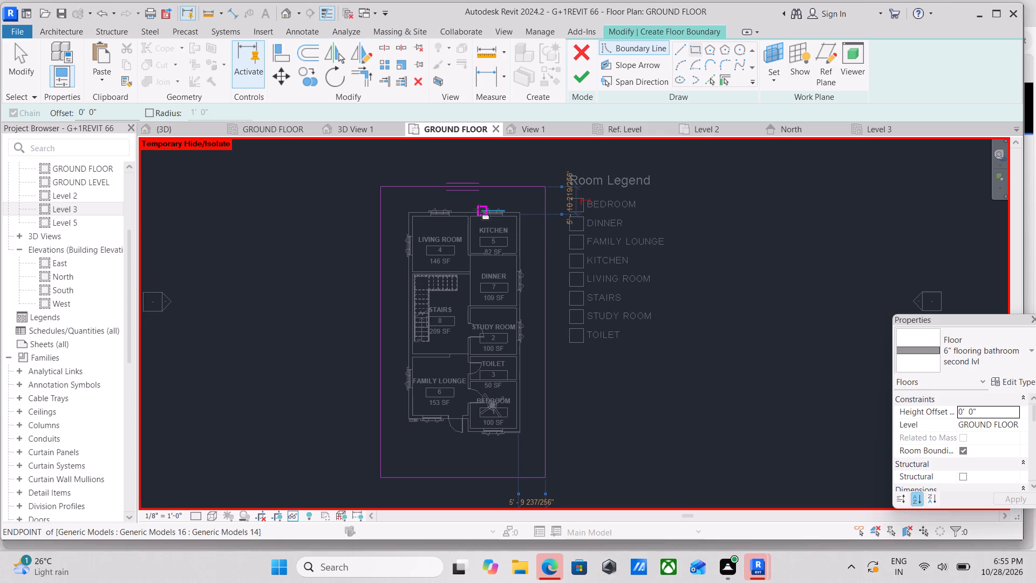
Set the type of the floor being sketched to FLOORING GROUND FLOOR 1'.
{"action": "scroll", "coordinate": [424, 452], "scroll_direction": "up", "scroll_amount": 2}
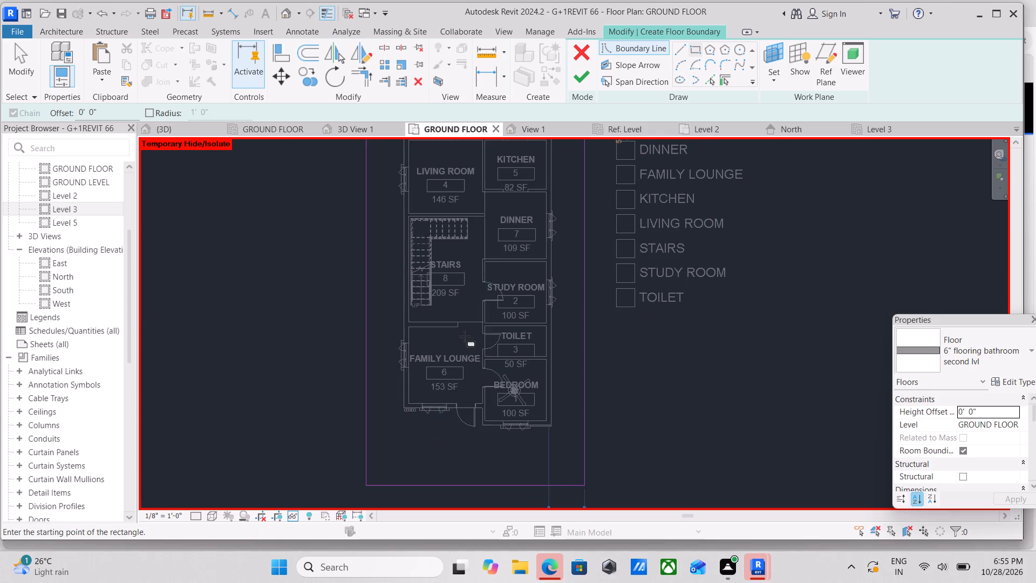
{"action": "middle_click_drag", "start_coordinate": [480, 206], "coordinate": [458, 280]}
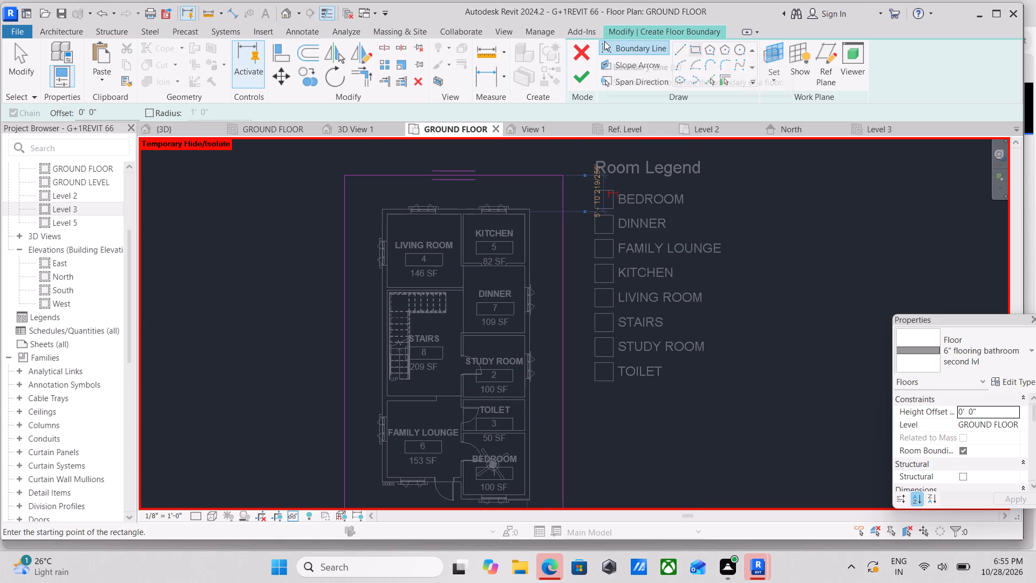
{"action": "left_click", "coordinate": [1015, 362]}
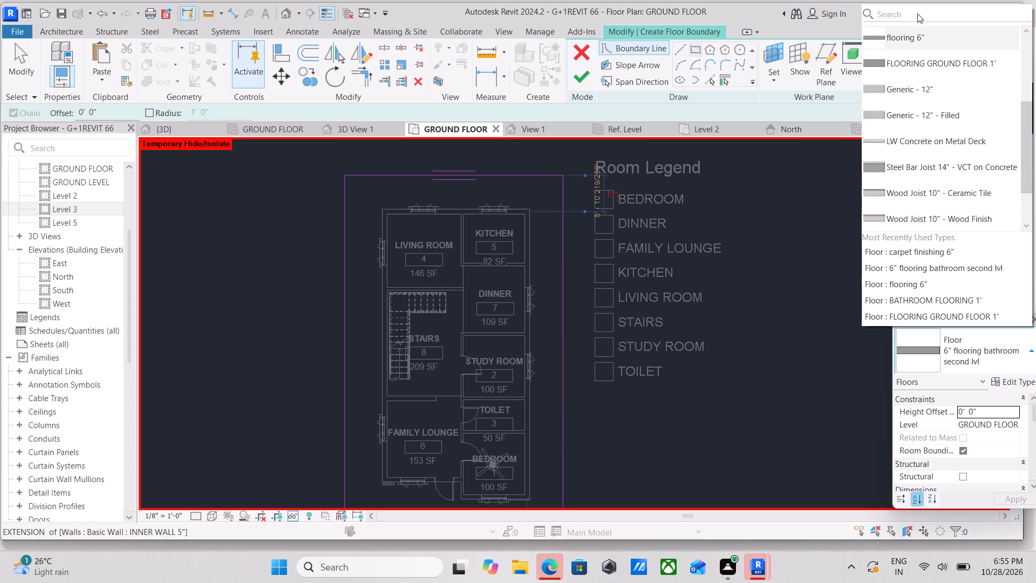
{"action": "scroll", "coordinate": [955, 106], "scroll_direction": "up", "scroll_amount": 4}
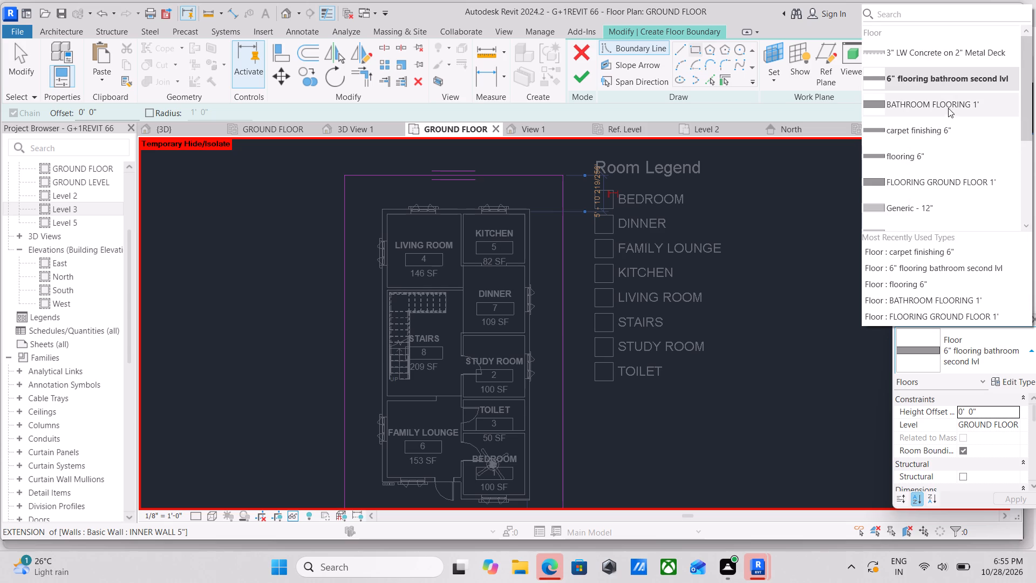
{"action": "scroll", "coordinate": [946, 93], "scroll_direction": "up", "scroll_amount": 2}
{"action": "left_click", "coordinate": [939, 179]}
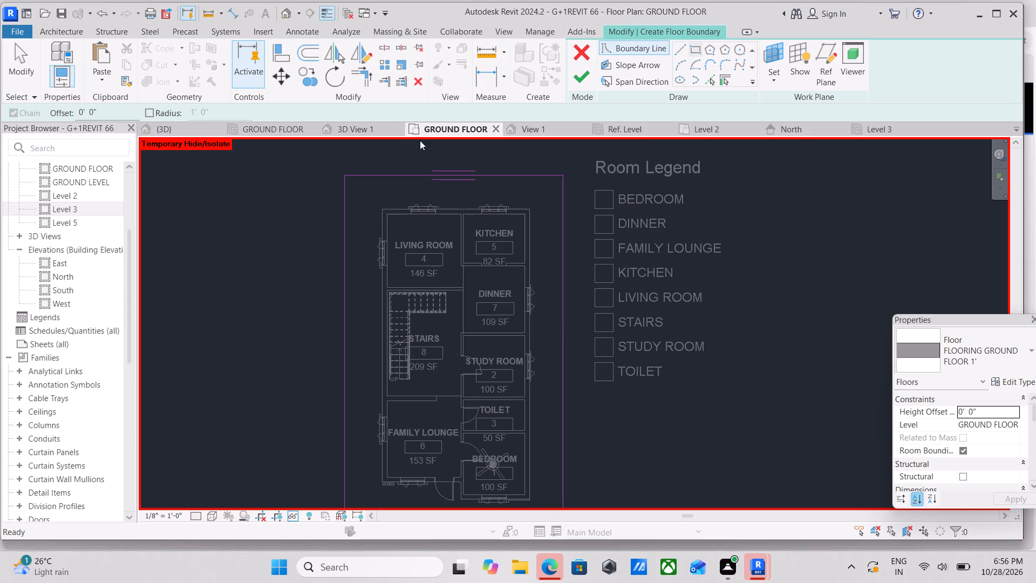
Begin an inner boundary with a line about 23' 11" long on the outer face of the living room and kitchen wall.
{"action": "left_click", "coordinate": [697, 50]}
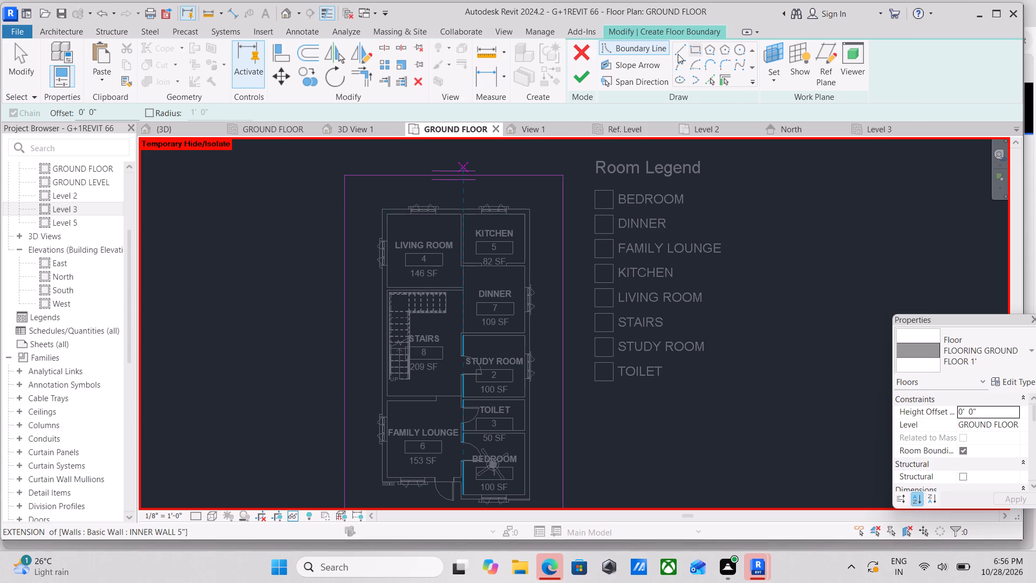
{"action": "left_click", "coordinate": [678, 54]}
{"action": "scroll", "coordinate": [389, 208], "scroll_direction": "up", "scroll_amount": 6}
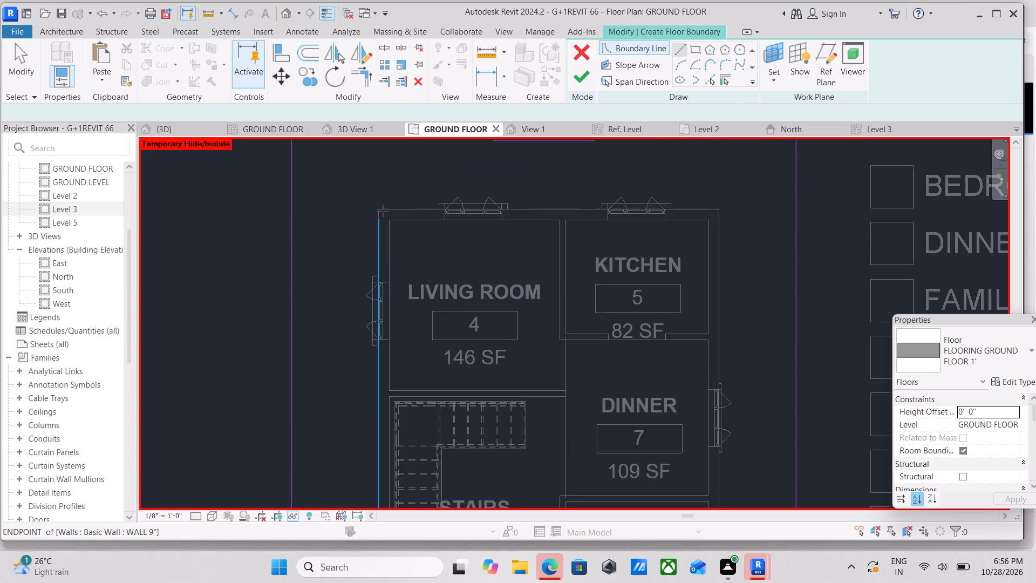
{"action": "scroll", "coordinate": [383, 211], "scroll_direction": "up", "scroll_amount": 4}
{"action": "left_click", "coordinate": [380, 207]}
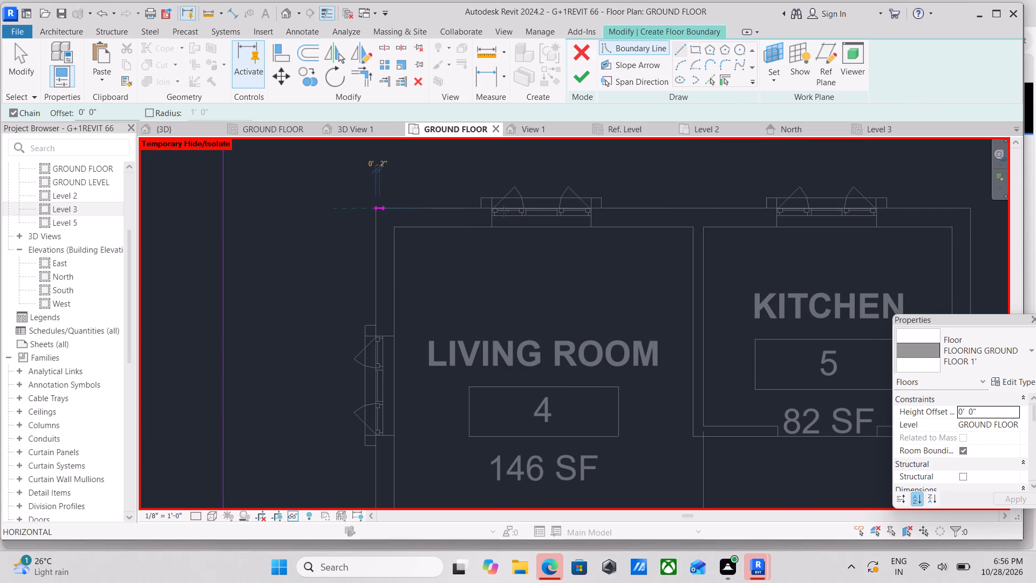
{"action": "middle_click_drag", "start_coordinate": [649, 212], "coordinate": [438, 207]}
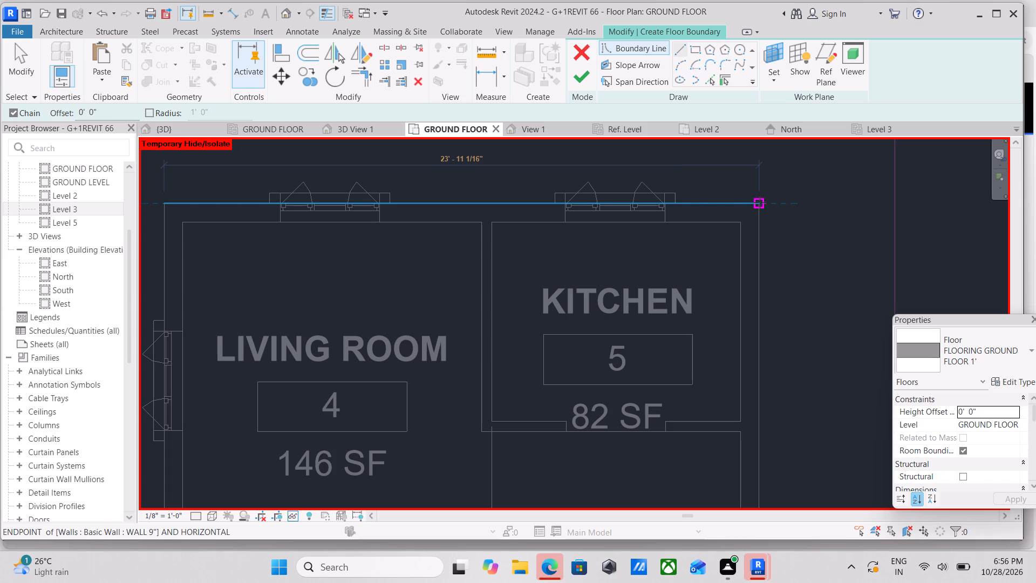
{"action": "left_click", "coordinate": [760, 202]}
Continue the inner boundary along the outer wall from the kitchen corner past the dinner and study rooms to the bedroom's far corner.
{"action": "scroll", "coordinate": [751, 333], "scroll_direction": "down", "scroll_amount": 3}
{"action": "middle_click_drag", "start_coordinate": [751, 333], "coordinate": [718, 113]}
{"action": "scroll", "coordinate": [716, 275], "scroll_direction": "down", "scroll_amount": 3}
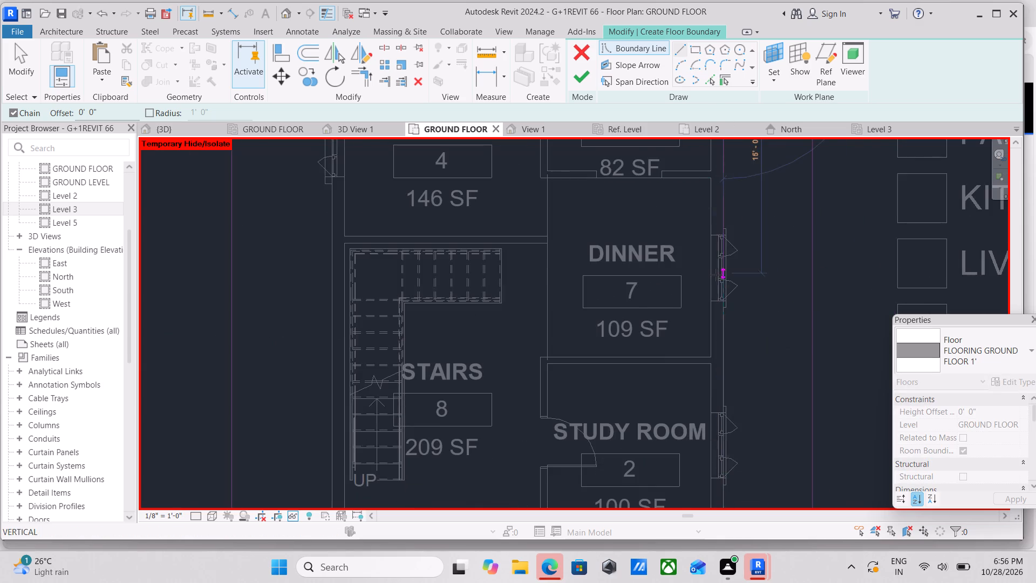
{"action": "middle_click_drag", "start_coordinate": [716, 275], "coordinate": [700, 99]}
{"action": "middle_click_drag", "start_coordinate": [701, 328], "coordinate": [690, 165]}
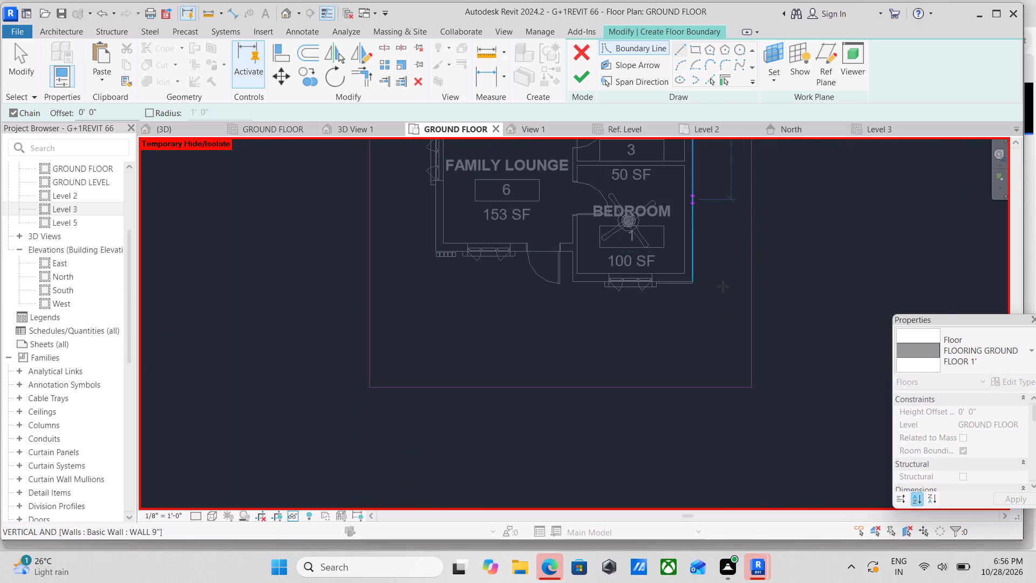
{"action": "scroll", "coordinate": [710, 303], "scroll_direction": "up", "scroll_amount": 8}
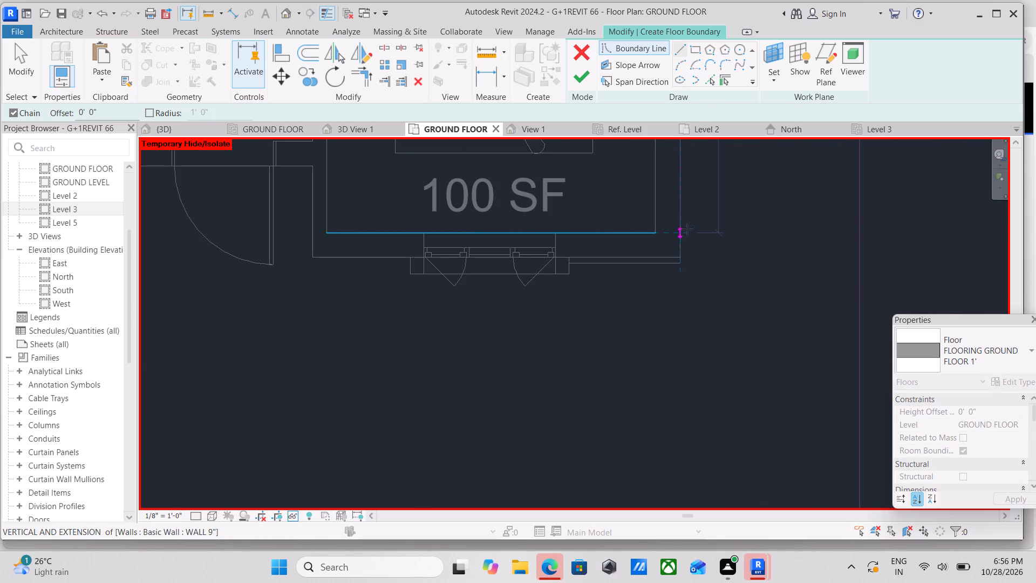
{"action": "scroll", "coordinate": [687, 229], "scroll_direction": "up", "scroll_amount": 4}
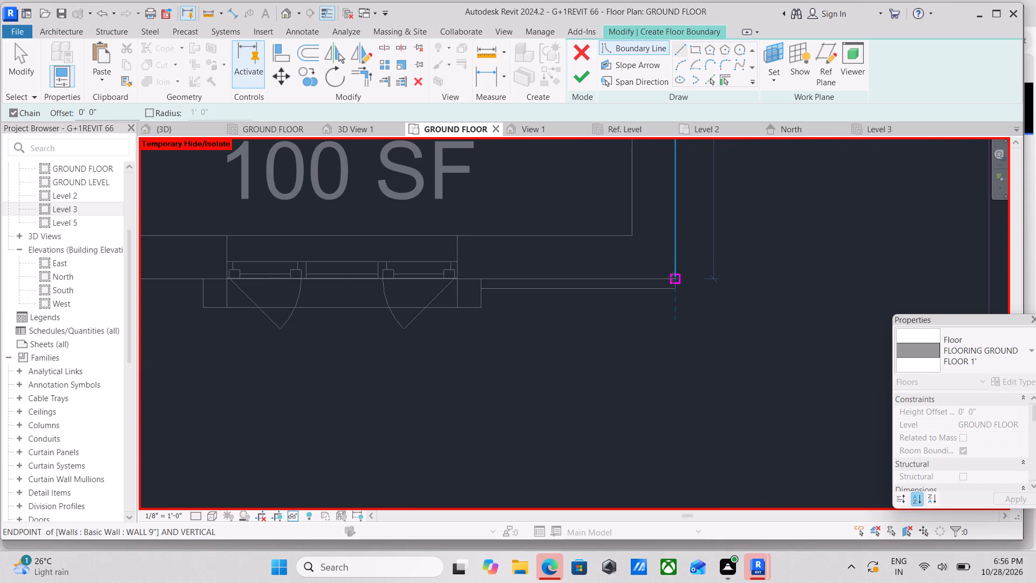
{"action": "left_click", "coordinate": [673, 277]}
Trace the inner boundary 11' 2" along the bedroom's front wall, around the entrance recess, and on to the family lounge's outer corner.
{"action": "middle_click_drag", "start_coordinate": [413, 279], "coordinate": [767, 265]}
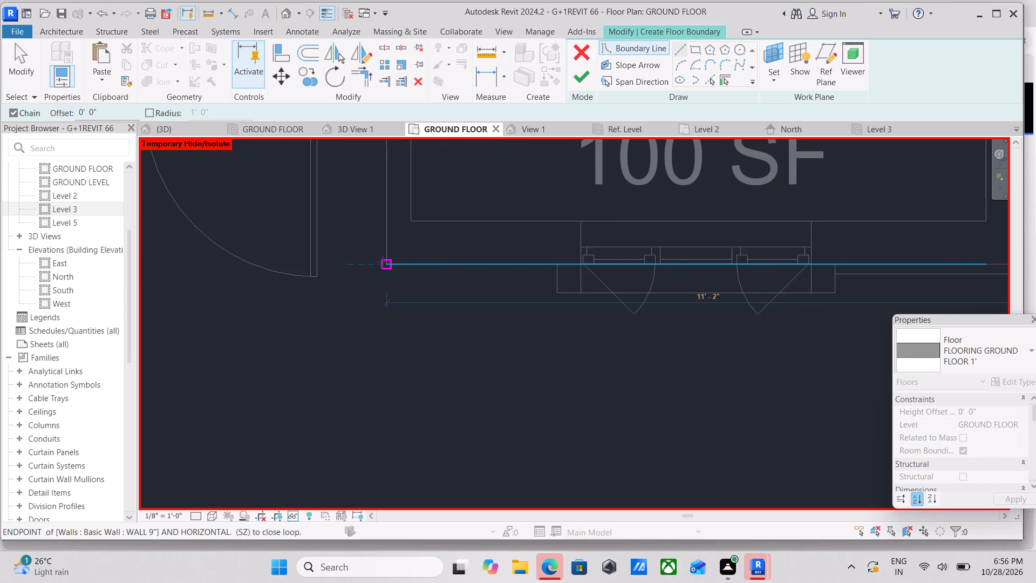
{"action": "left_click", "coordinate": [387, 262]}
{"action": "middle_click_drag", "start_coordinate": [377, 171], "coordinate": [459, 408]}
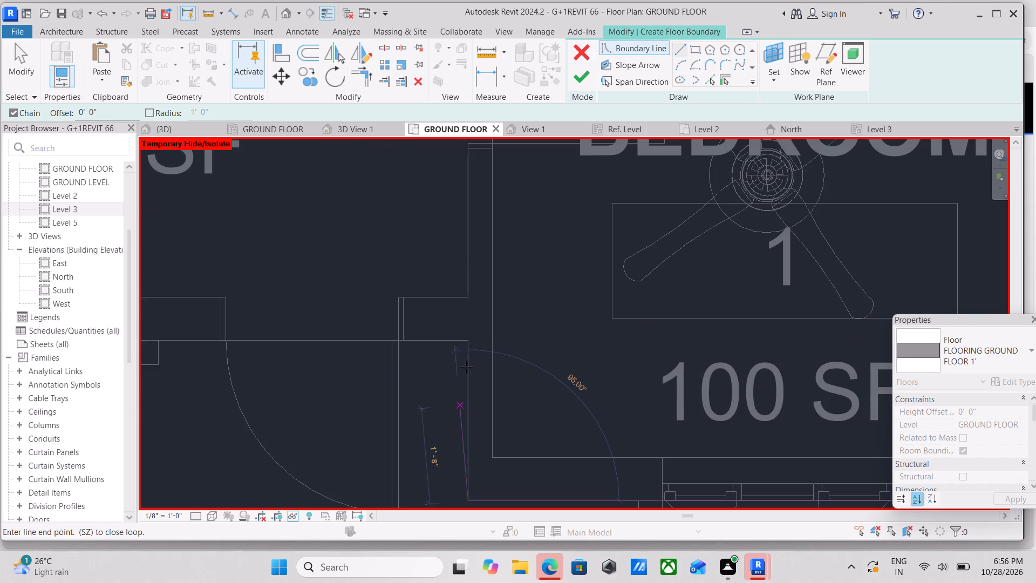
{"action": "left_click", "coordinate": [471, 342]}
{"action": "middle_click_drag", "start_coordinate": [327, 337], "coordinate": [668, 327]}
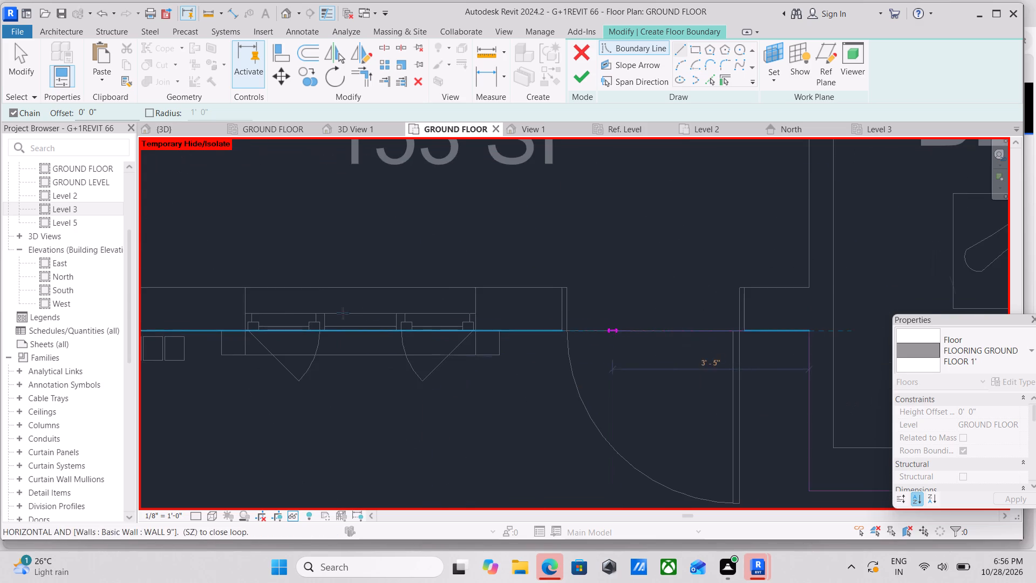
{"action": "middle_click_drag", "start_coordinate": [343, 313], "coordinate": [700, 317]}
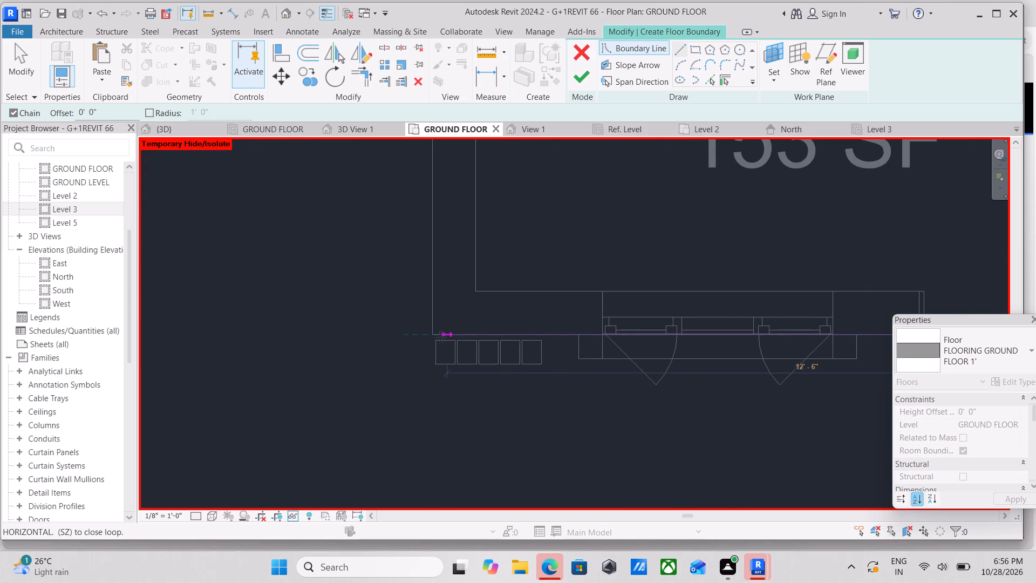
{"action": "left_click", "coordinate": [432, 335]}
Close the inner boundary along the outer wall from the family lounge's corner, past the stairs, to the living room's outer corner.
{"action": "scroll", "coordinate": [415, 189], "scroll_direction": "down", "scroll_amount": 2}
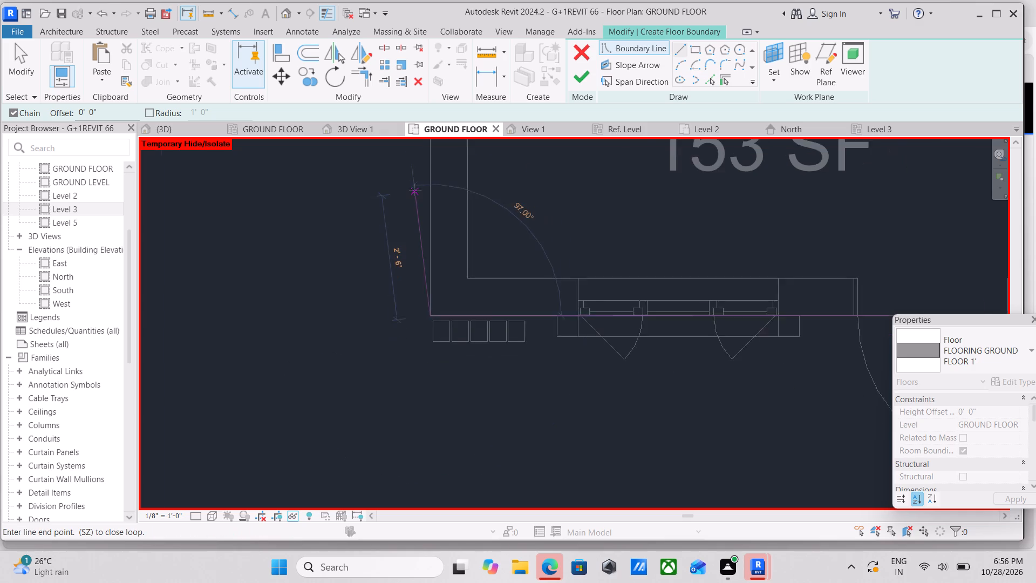
{"action": "middle_click_drag", "start_coordinate": [415, 189], "coordinate": [462, 403]}
{"action": "scroll", "coordinate": [489, 257], "scroll_direction": "down", "scroll_amount": 1}
{"action": "middle_click_drag", "start_coordinate": [489, 257], "coordinate": [493, 463]}
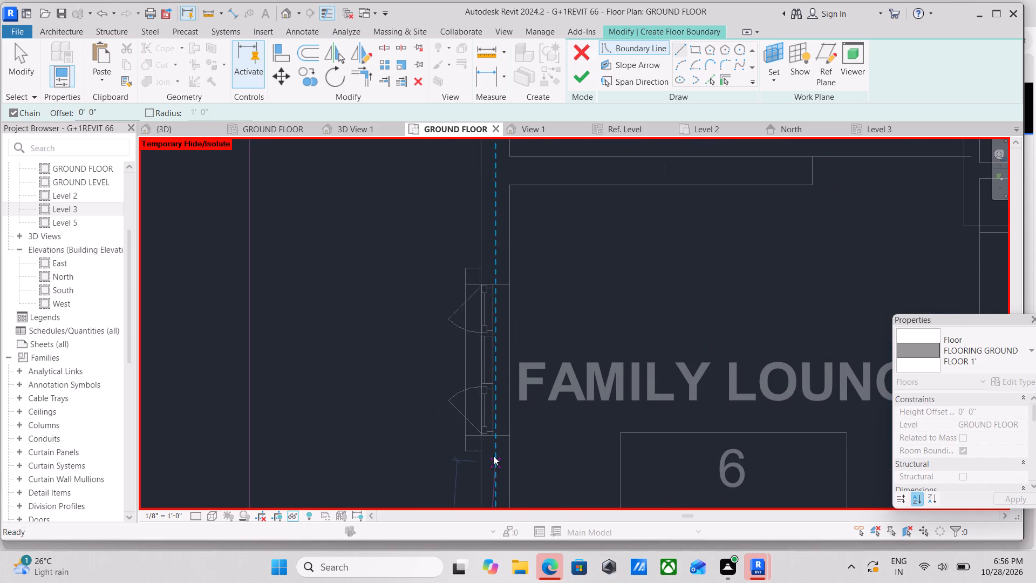
{"action": "scroll", "coordinate": [486, 241], "scroll_direction": "down", "scroll_amount": 3}
{"action": "middle_click_drag", "start_coordinate": [486, 241], "coordinate": [477, 443]}
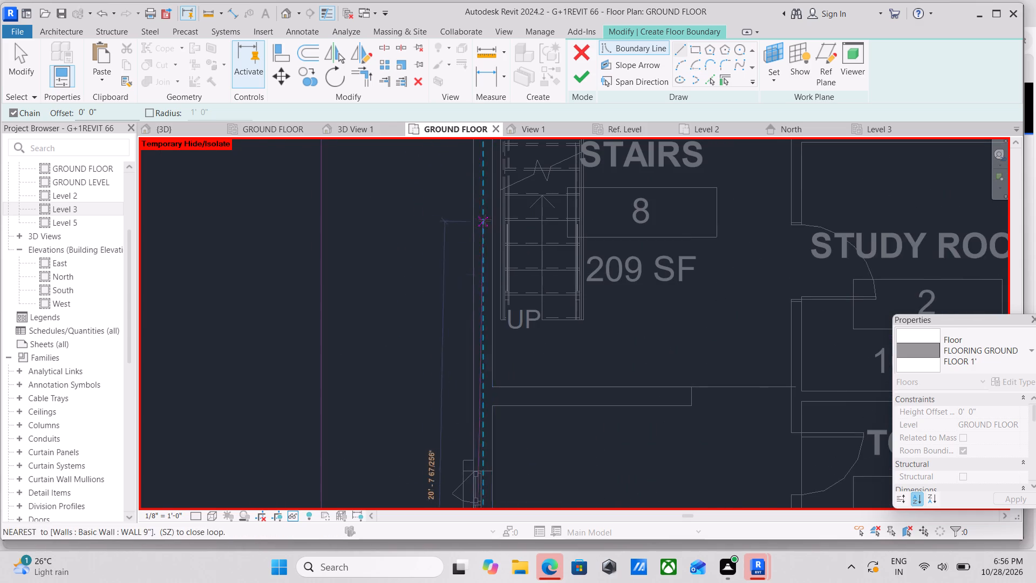
{"action": "scroll", "coordinate": [485, 220], "scroll_direction": "down", "scroll_amount": 3}
{"action": "middle_click_drag", "start_coordinate": [472, 263], "coordinate": [467, 439]}
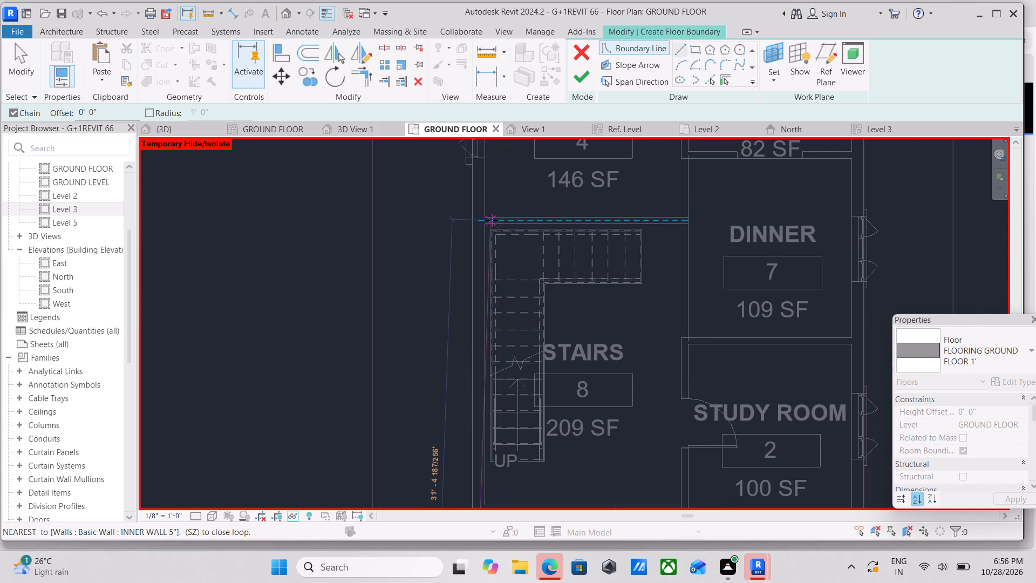
{"action": "scroll", "coordinate": [473, 207], "scroll_direction": "down", "scroll_amount": 2}
{"action": "middle_click_drag", "start_coordinate": [473, 207], "coordinate": [465, 477]}
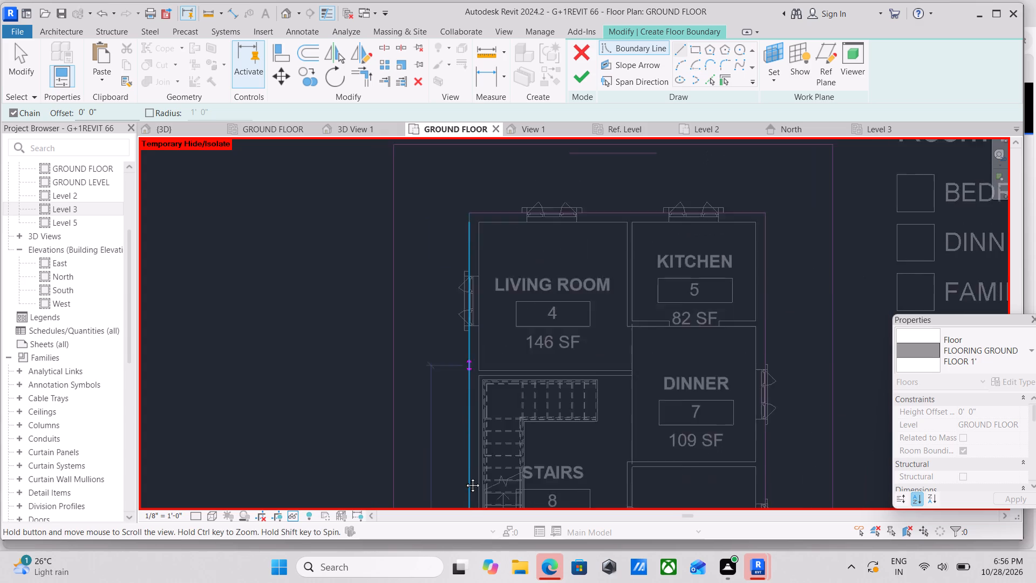
{"action": "middle_click_drag", "start_coordinate": [465, 477], "coordinate": [459, 501]}
{"action": "left_click", "coordinate": [454, 351]}
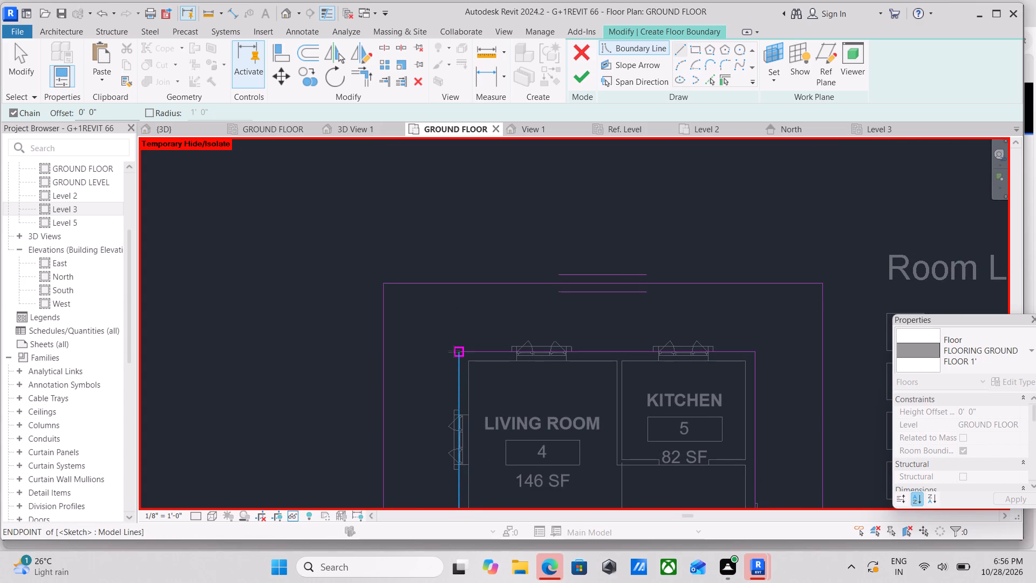
{"action": "scroll", "coordinate": [634, 124], "scroll_direction": "down", "scroll_amount": 3}
{"action": "scroll", "coordinate": [765, 164], "scroll_direction": "down", "scroll_amount": 2}
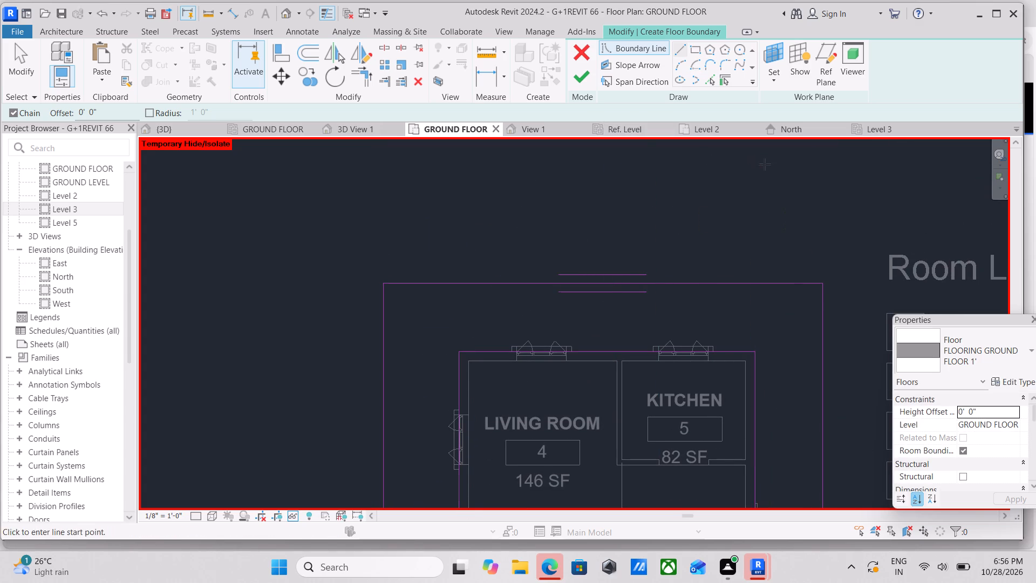
{"action": "middle_click_drag", "start_coordinate": [765, 164], "coordinate": [721, 196]}
{"action": "key", "text": "Escape"}
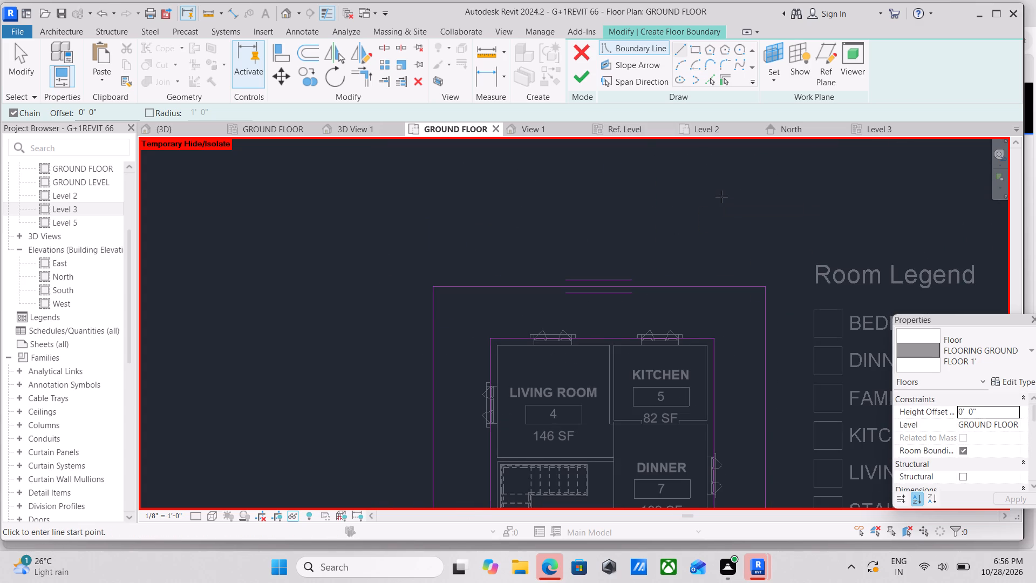
{"action": "key", "text": "Escape"}
Duplicate the FLOORING GROUND FLOOR 1' floor type under the name VERANDA FLOORING 1'.
{"action": "scroll", "coordinate": [727, 194], "scroll_direction": "down", "scroll_amount": 4}
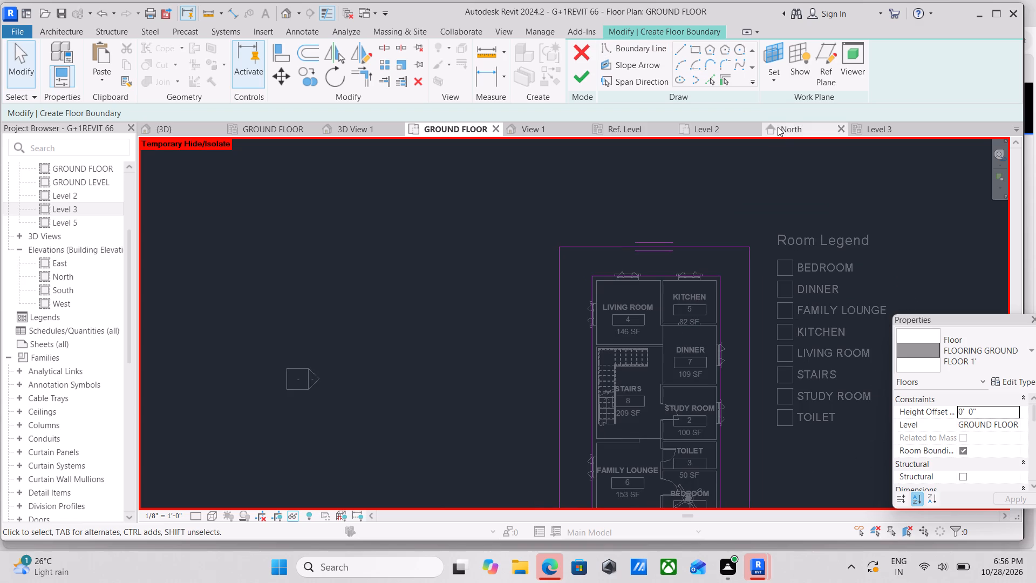
{"action": "middle_click_drag", "start_coordinate": [821, 212], "coordinate": [740, 191]}
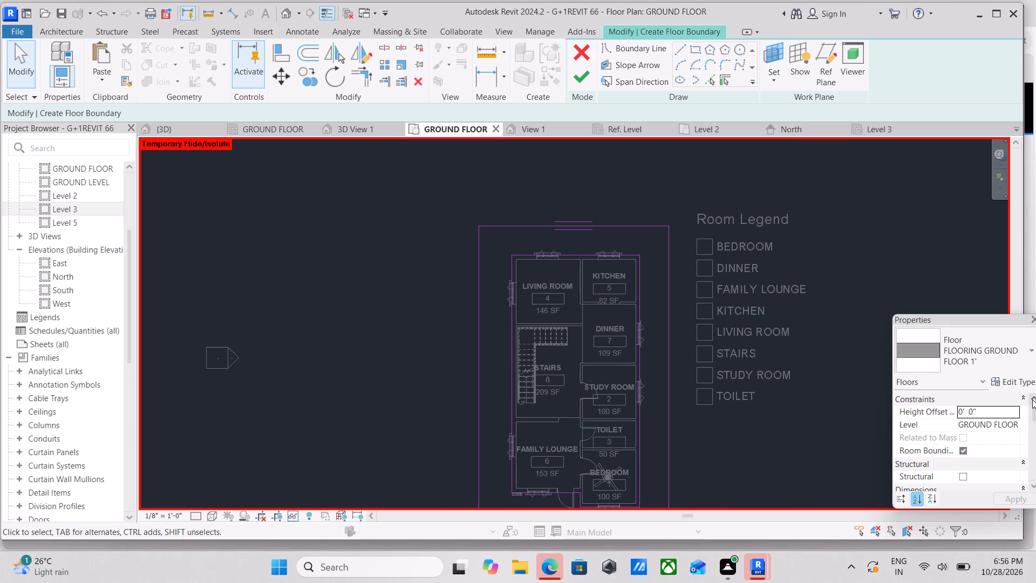
{"action": "left_click", "coordinate": [1020, 377]}
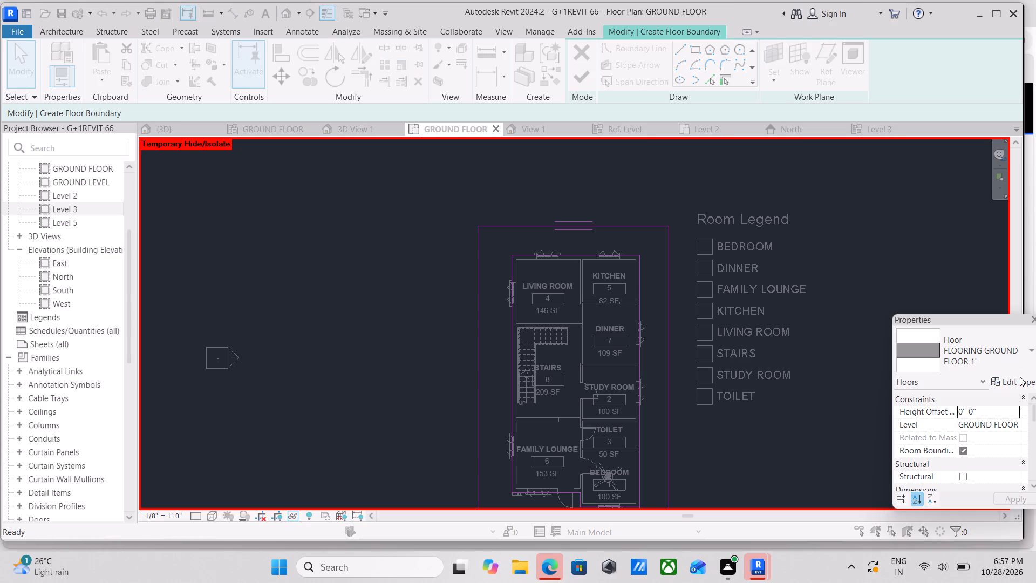
{"action": "left_click", "coordinate": [1020, 377]}
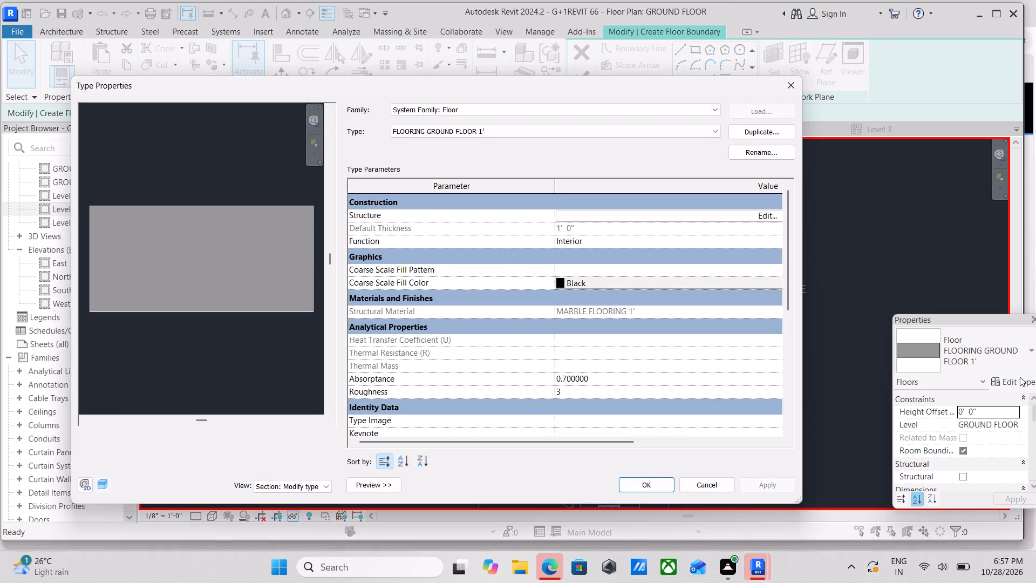
{"action": "left_click", "coordinate": [779, 128]}
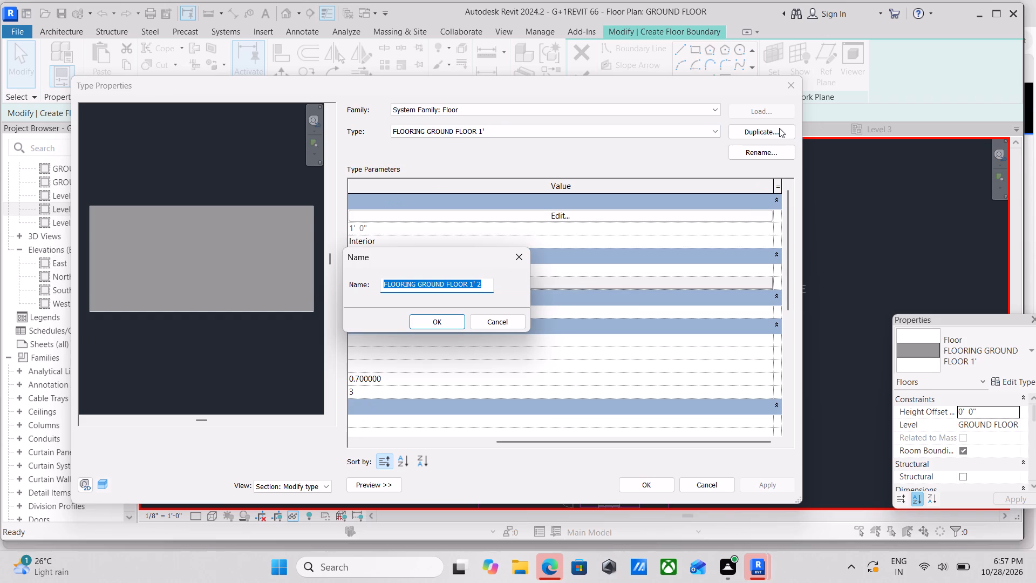
{"action": "type", "text": "VER"}
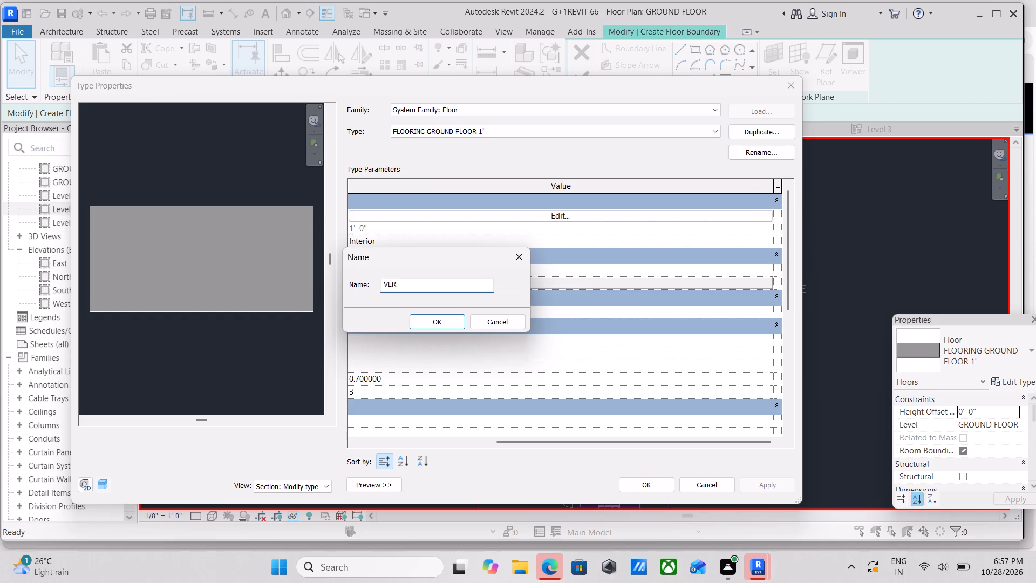
{"action": "type", "text": "AND"}
{"action": "type", "text": "A FLOORING"}
{"action": "key", "text": "space"}
{"action": "type", "text": "1'"}
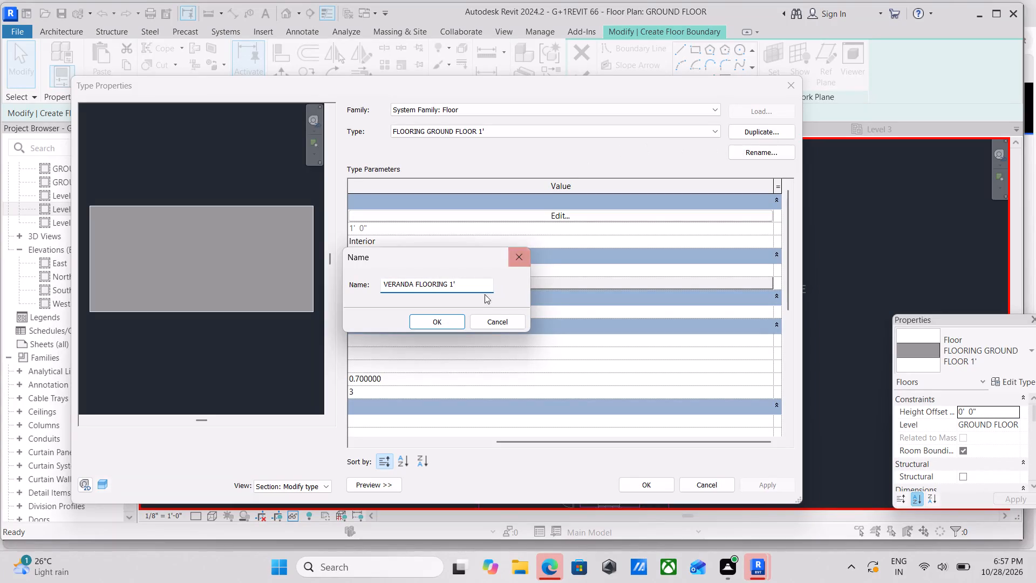
{"action": "left_click", "coordinate": [446, 320]}
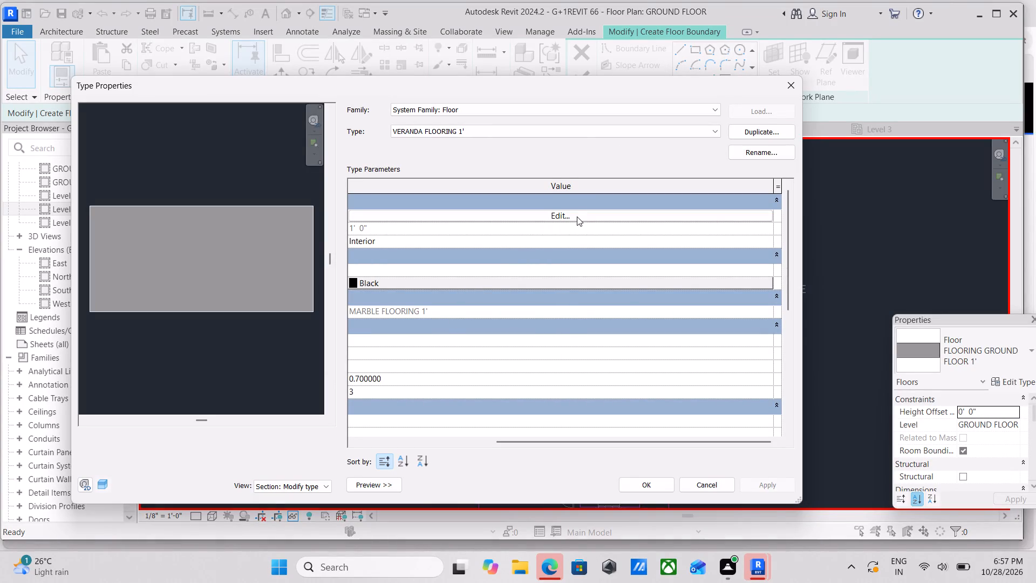
Create a new material named VERANDA FLOORING for the structure layer of the VERANDA FLOORING 1' type.
{"action": "left_click", "coordinate": [577, 216]}
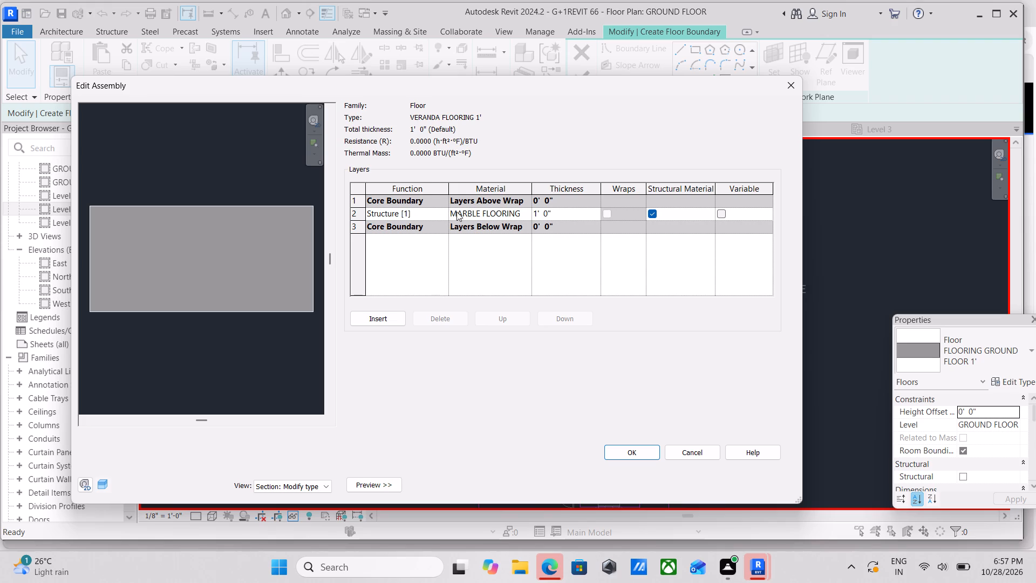
{"action": "left_click", "coordinate": [526, 213]}
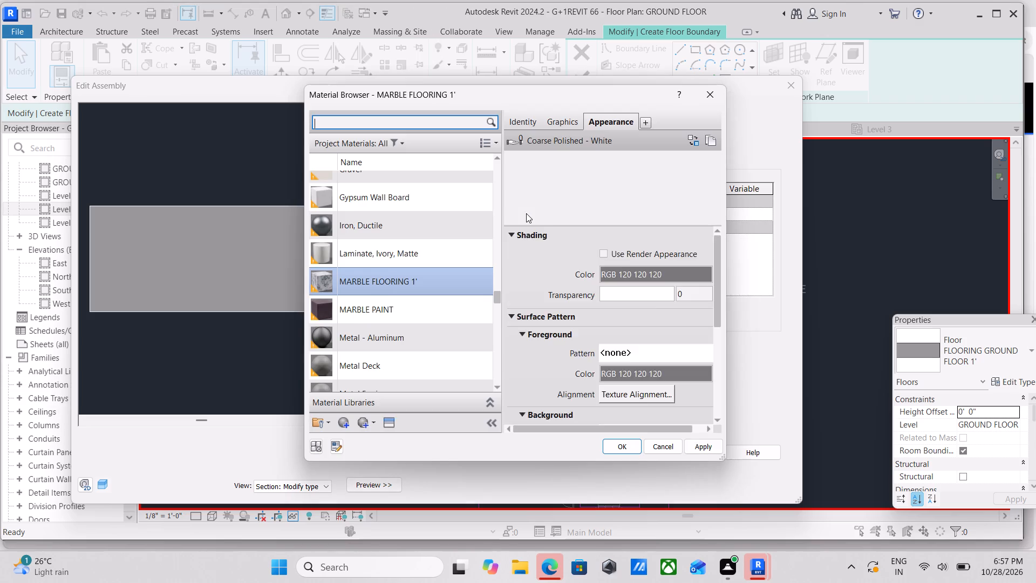
{"action": "left_click", "coordinate": [351, 425]}
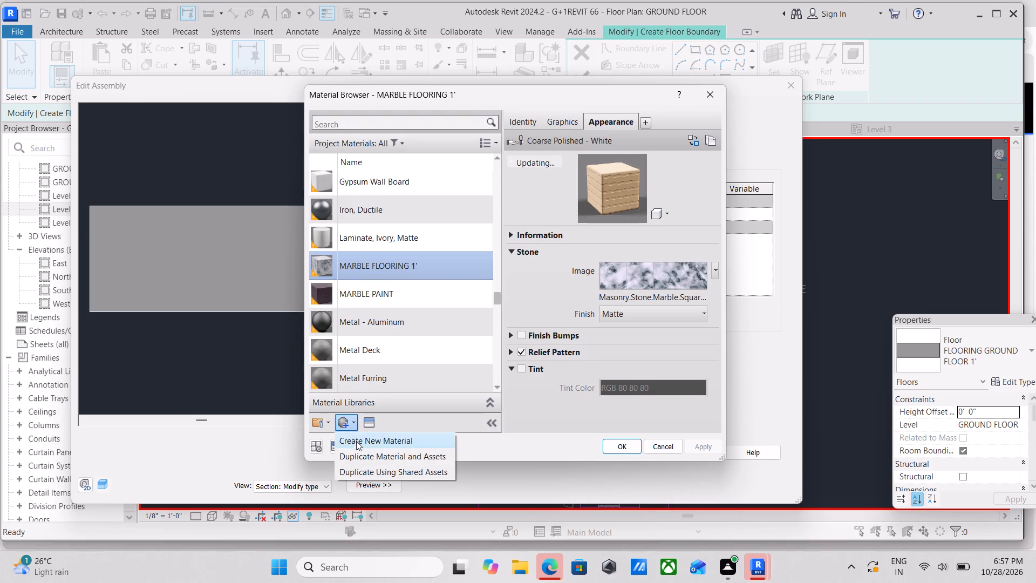
{"action": "left_click", "coordinate": [356, 443]}
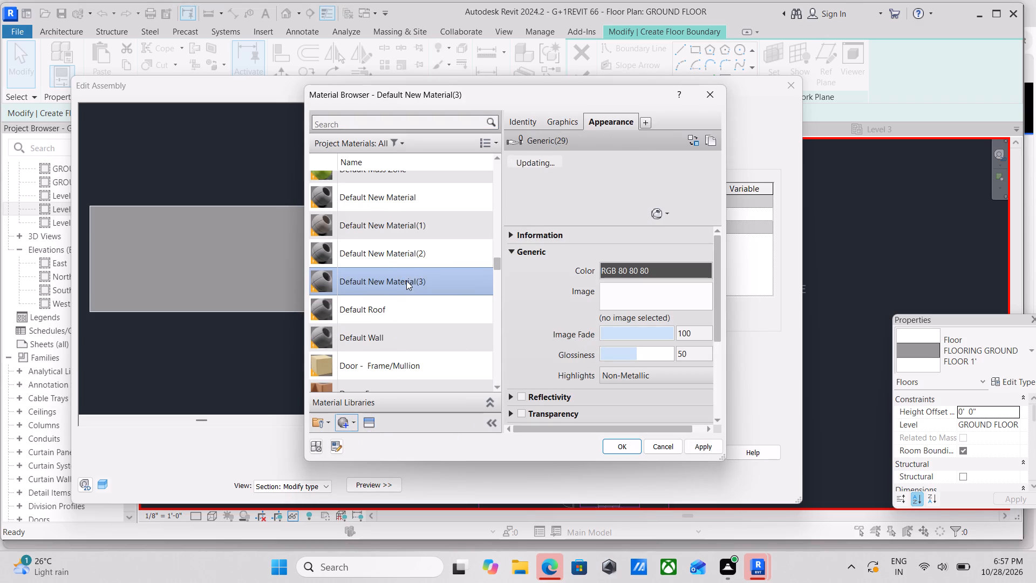
{"action": "right_click", "coordinate": [406, 281]}
{"action": "left_click", "coordinate": [428, 337]}
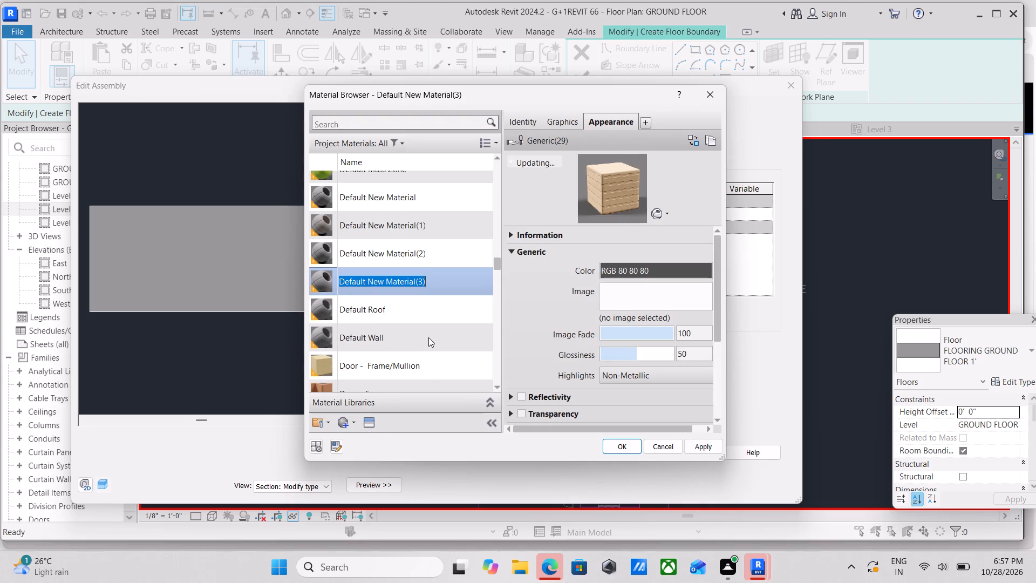
{"action": "type", "text": "VER"}
{"action": "type", "text": "AND"}
{"action": "key", "text": "space"}
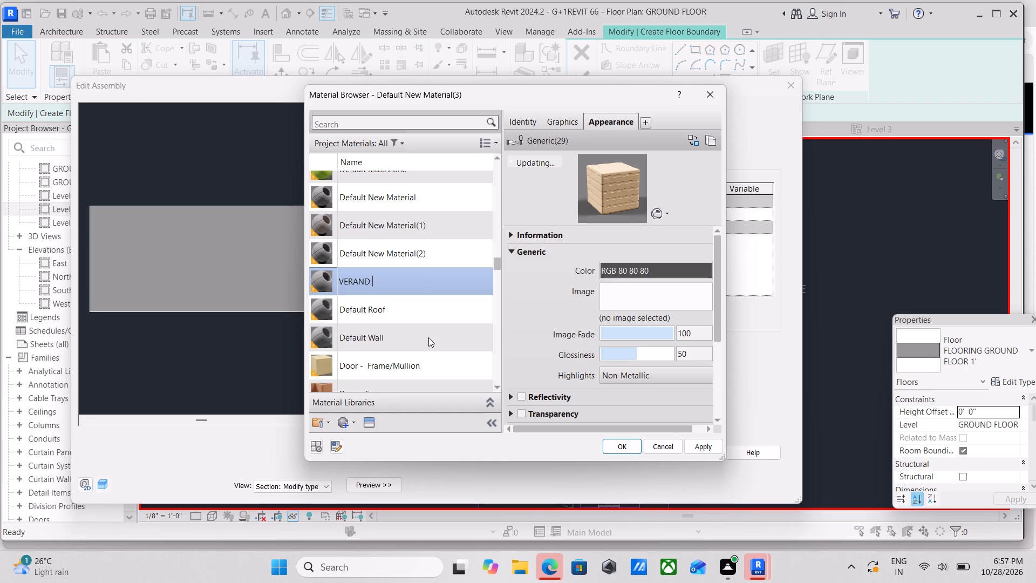
{"action": "key", "text": "BackSpace"}
{"action": "type", "text": "A FLOORING"}
Try the Canvas and Cube preview scenes for the VERANDA FLOORING material's appearance, and settle on Sphere.
{"action": "left_click", "coordinate": [664, 209]}
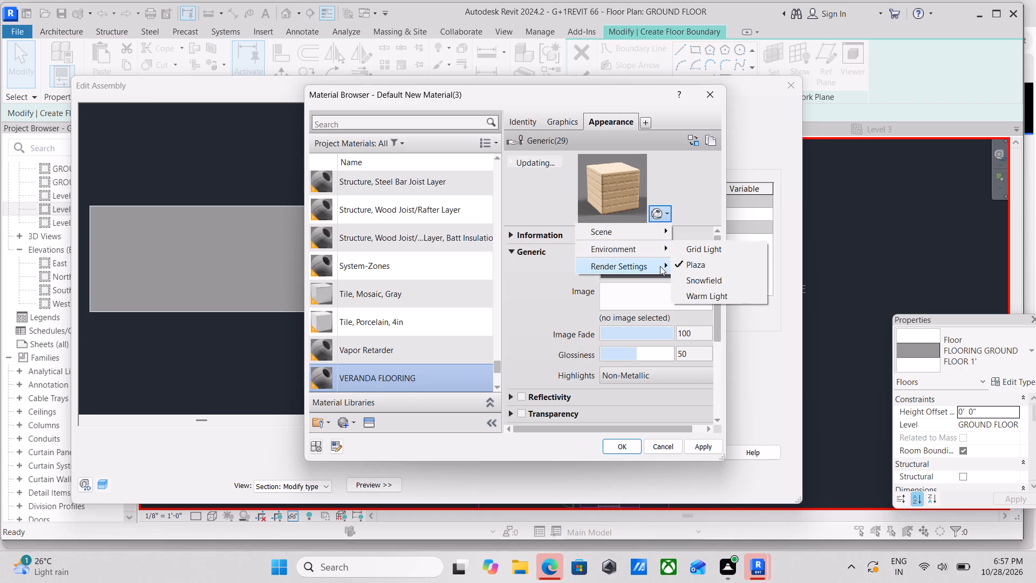
{"action": "left_click", "coordinate": [660, 266]}
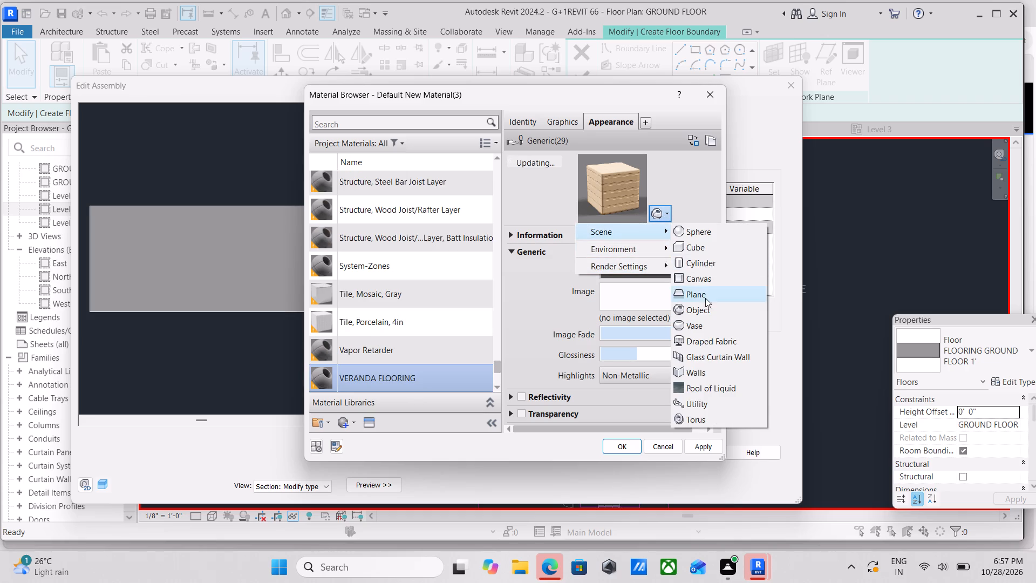
{"action": "left_click", "coordinate": [706, 276]}
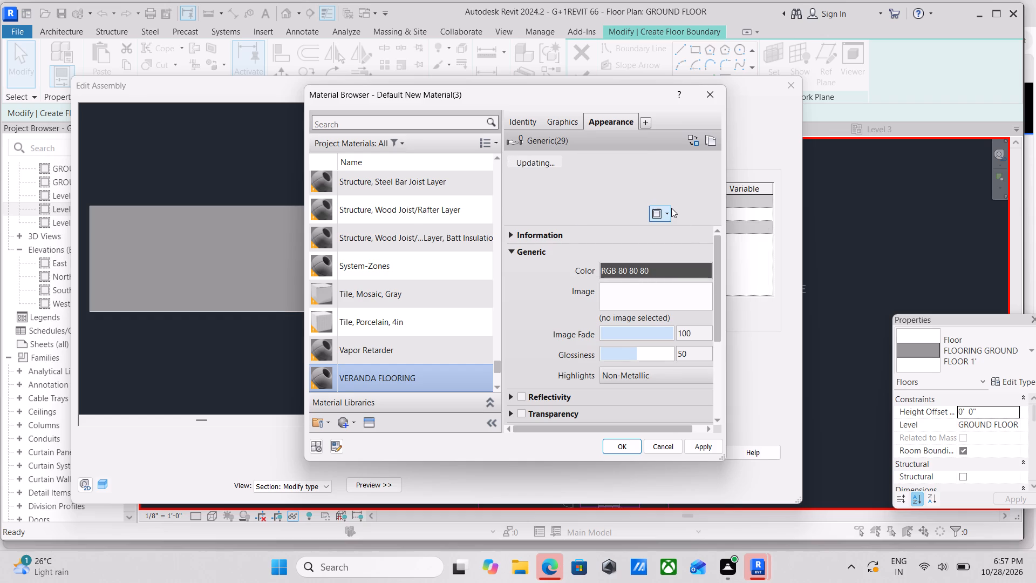
{"action": "left_click", "coordinate": [671, 208]}
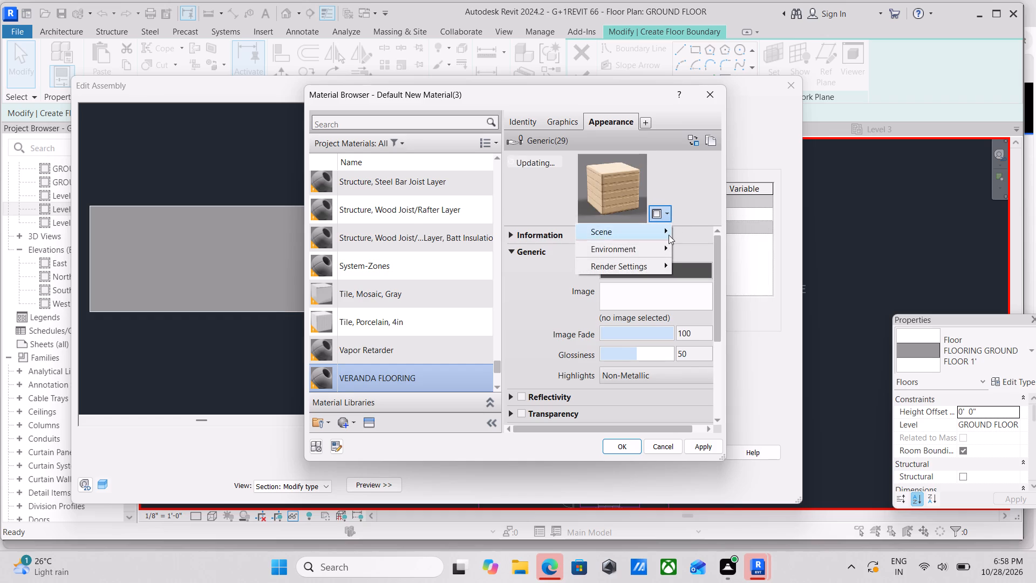
{"action": "left_click", "coordinate": [668, 235]}
{"action": "left_click", "coordinate": [681, 252]}
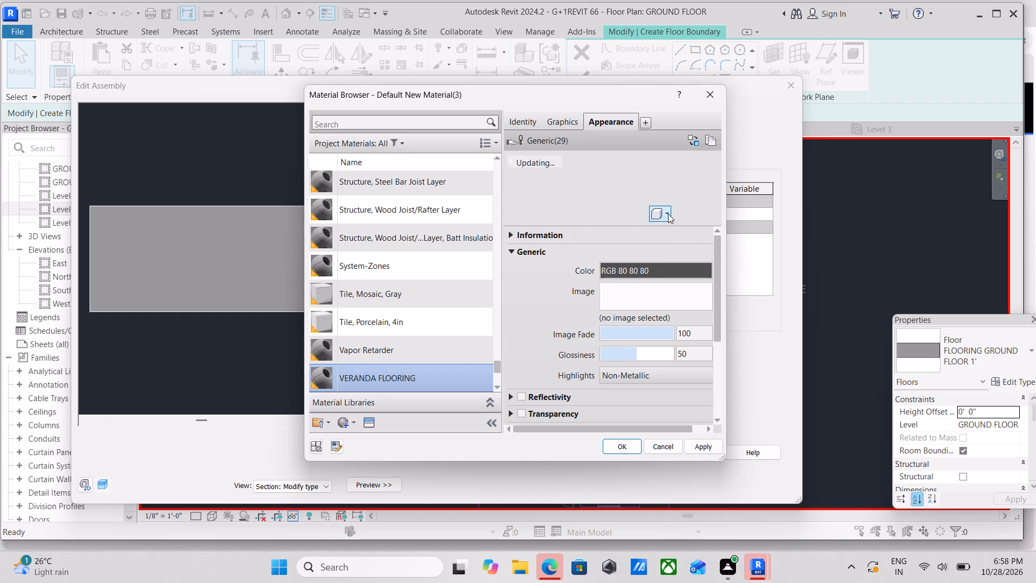
{"action": "left_click", "coordinate": [668, 213]}
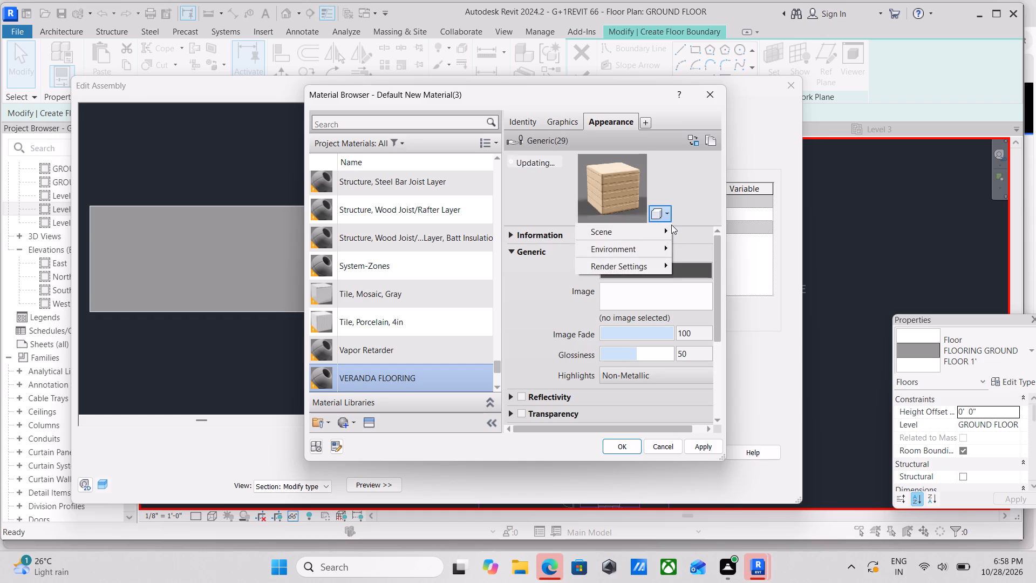
{"action": "left_click", "coordinate": [669, 229]}
{"action": "left_click", "coordinate": [676, 228]}
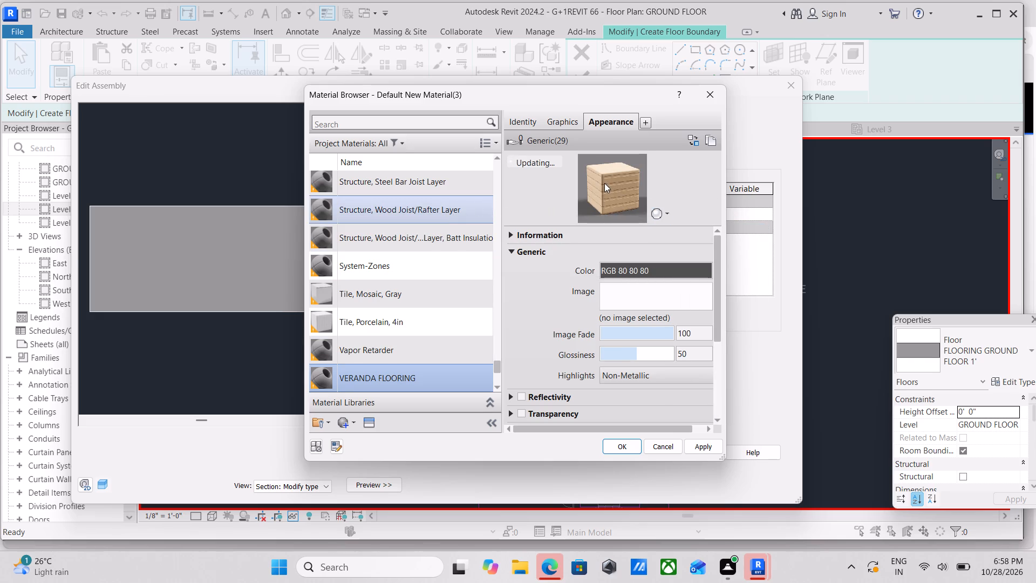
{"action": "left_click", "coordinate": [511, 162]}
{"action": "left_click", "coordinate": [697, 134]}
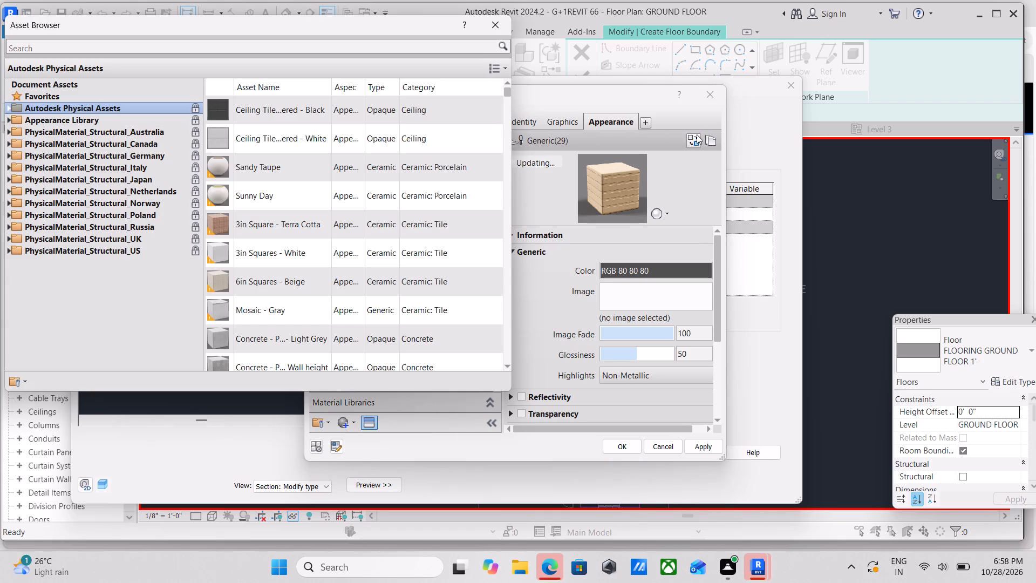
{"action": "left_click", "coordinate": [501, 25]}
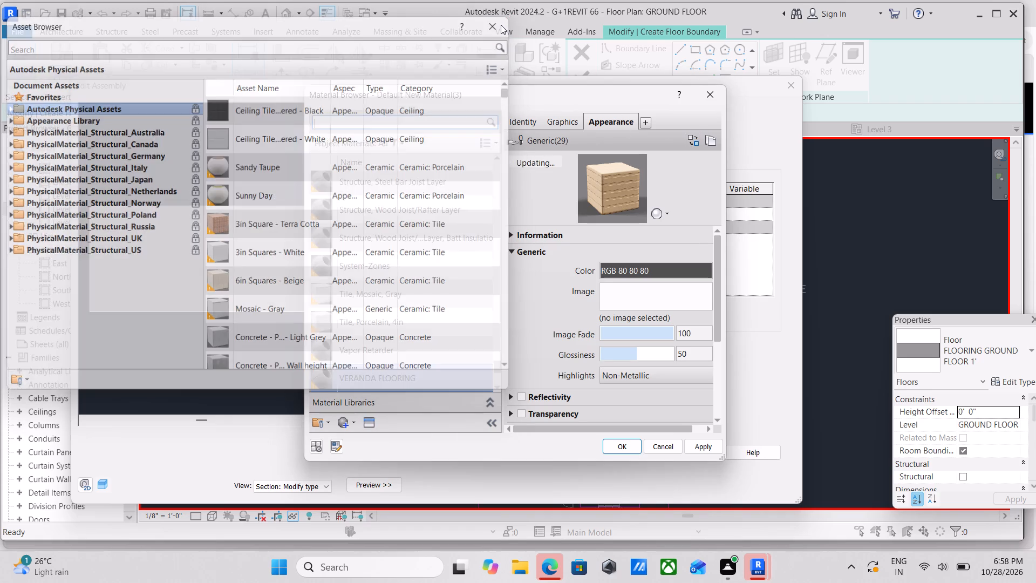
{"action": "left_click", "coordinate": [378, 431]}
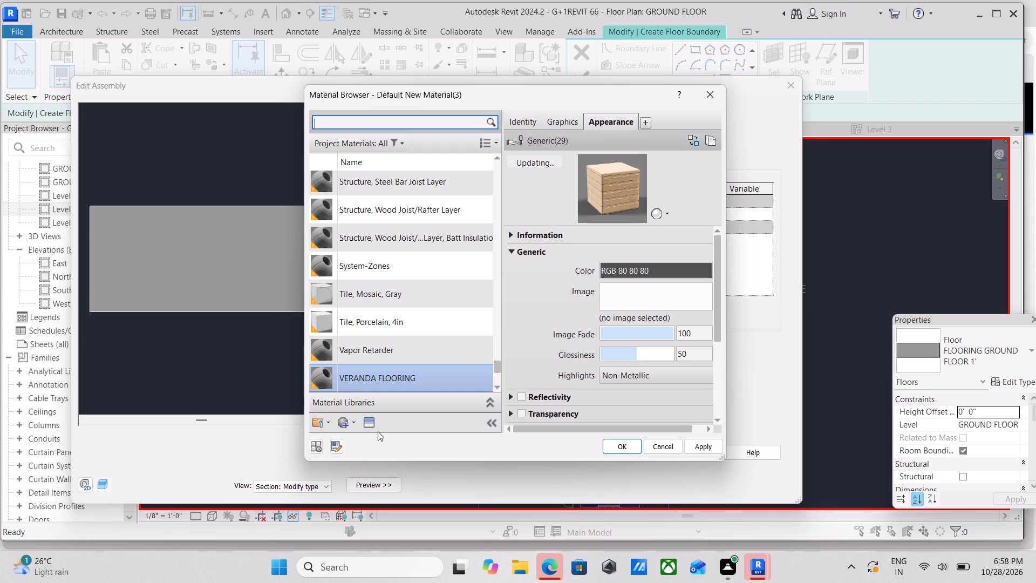
Browse the stone flooring assets in the Appearance Library for a replacement appearance for the VERANDA FLOORING material.
{"action": "left_click", "coordinate": [375, 424]}
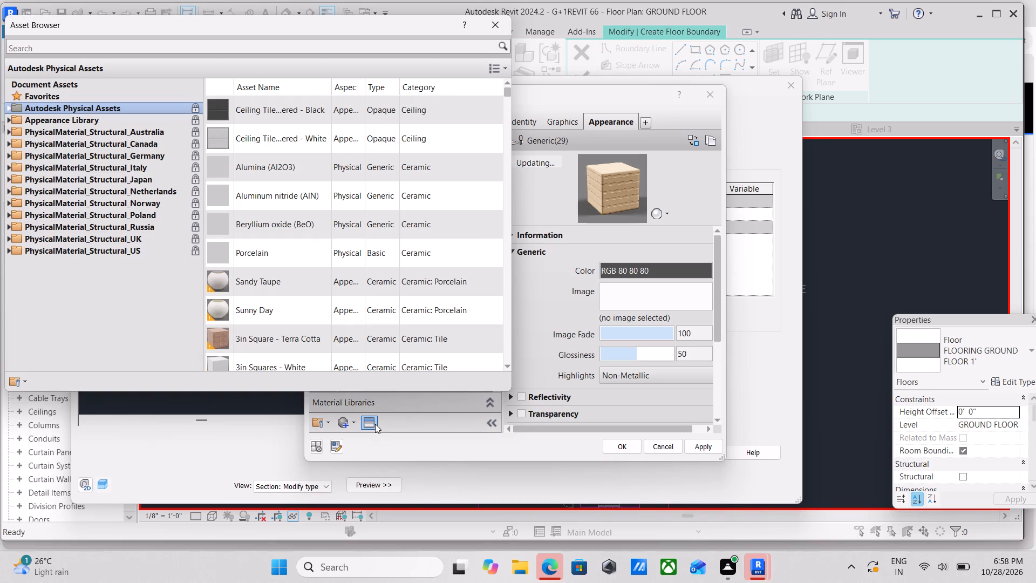
{"action": "left_click", "coordinate": [9, 119]}
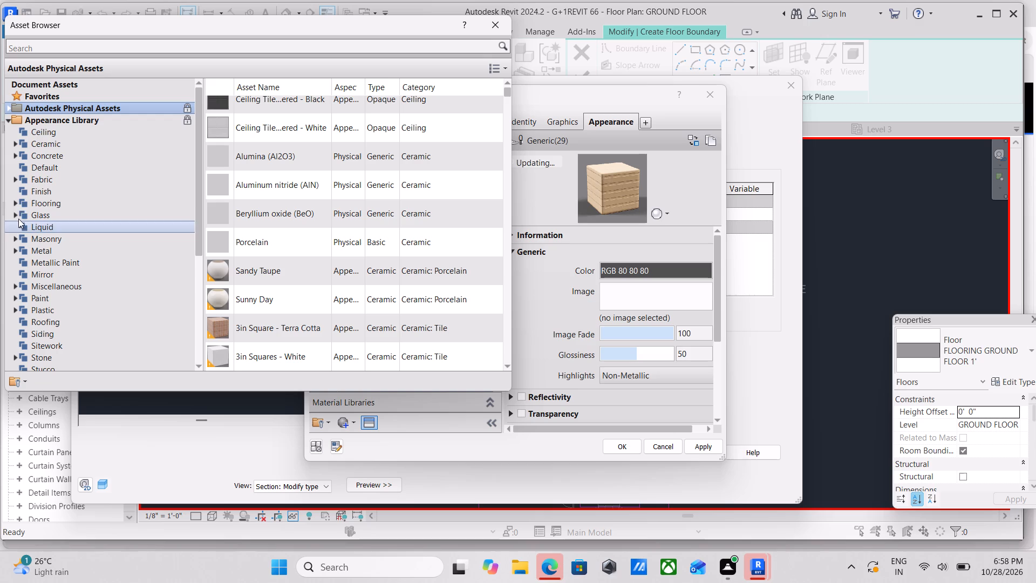
{"action": "left_click", "coordinate": [15, 200]}
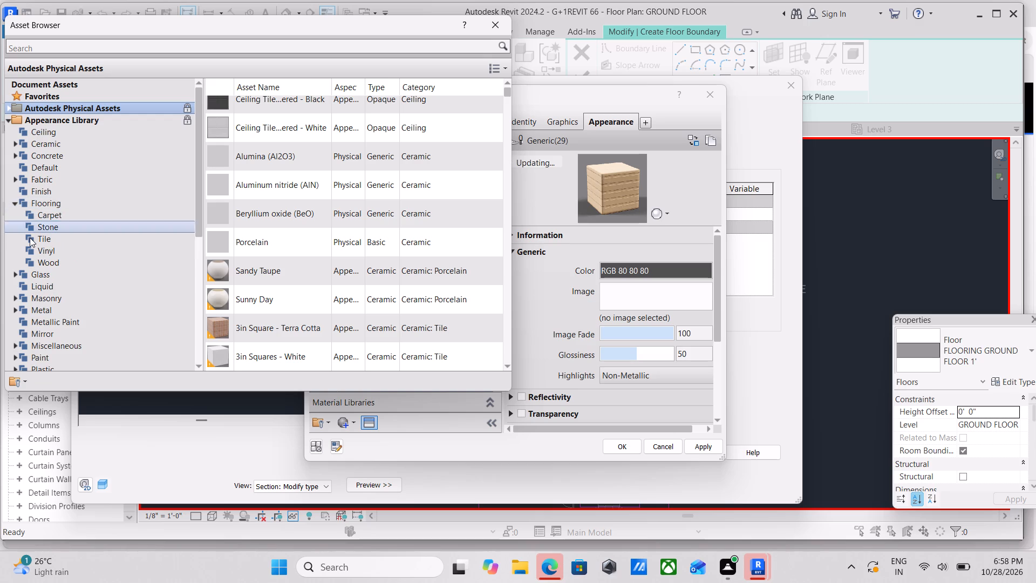
{"action": "double_click", "coordinate": [45, 224]}
{"action": "scroll", "coordinate": [379, 288], "scroll_direction": "down", "scroll_amount": 4}
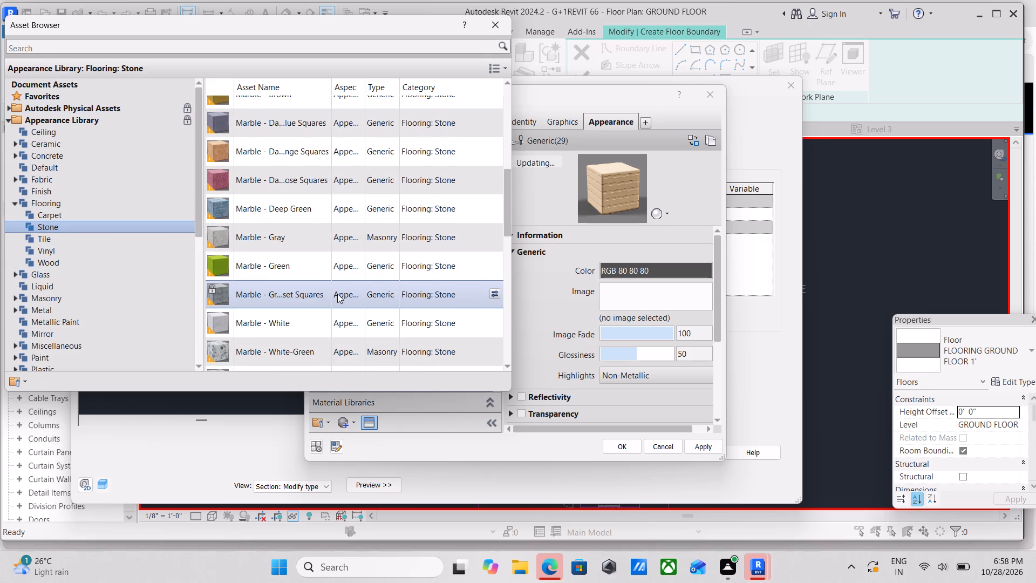
{"action": "scroll", "coordinate": [337, 294], "scroll_direction": "up", "scroll_amount": 7}
{"action": "scroll", "coordinate": [337, 294], "scroll_direction": "down", "scroll_amount": 10}
{"action": "scroll", "coordinate": [304, 323], "scroll_direction": "down", "scroll_amount": 2}
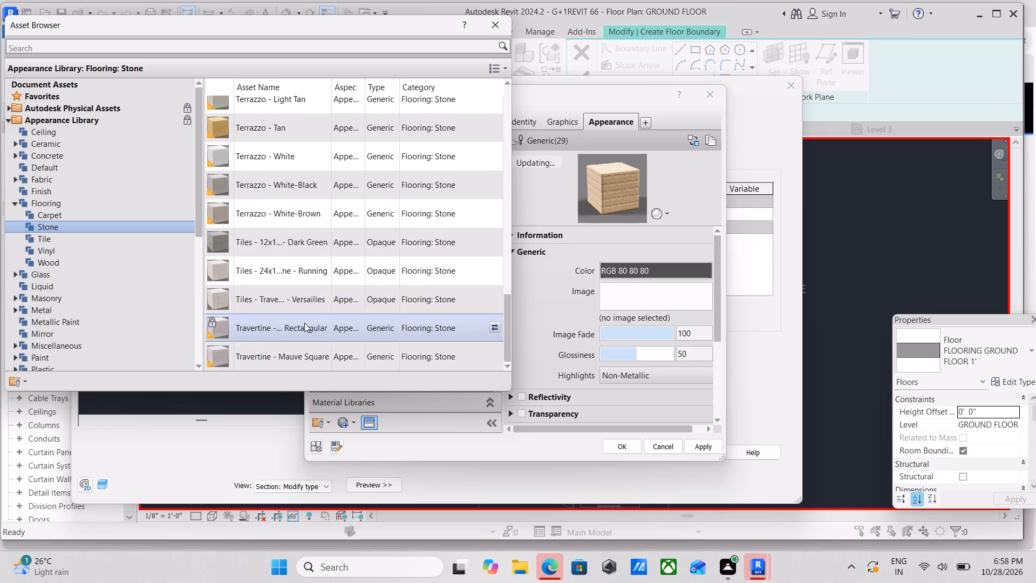
{"action": "scroll", "coordinate": [304, 323], "scroll_direction": "down", "scroll_amount": 2}
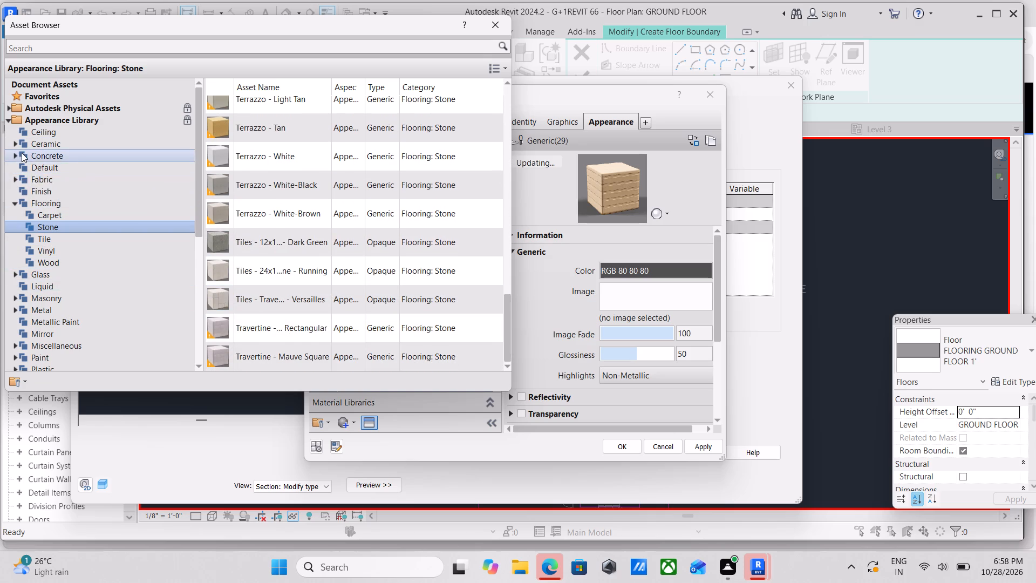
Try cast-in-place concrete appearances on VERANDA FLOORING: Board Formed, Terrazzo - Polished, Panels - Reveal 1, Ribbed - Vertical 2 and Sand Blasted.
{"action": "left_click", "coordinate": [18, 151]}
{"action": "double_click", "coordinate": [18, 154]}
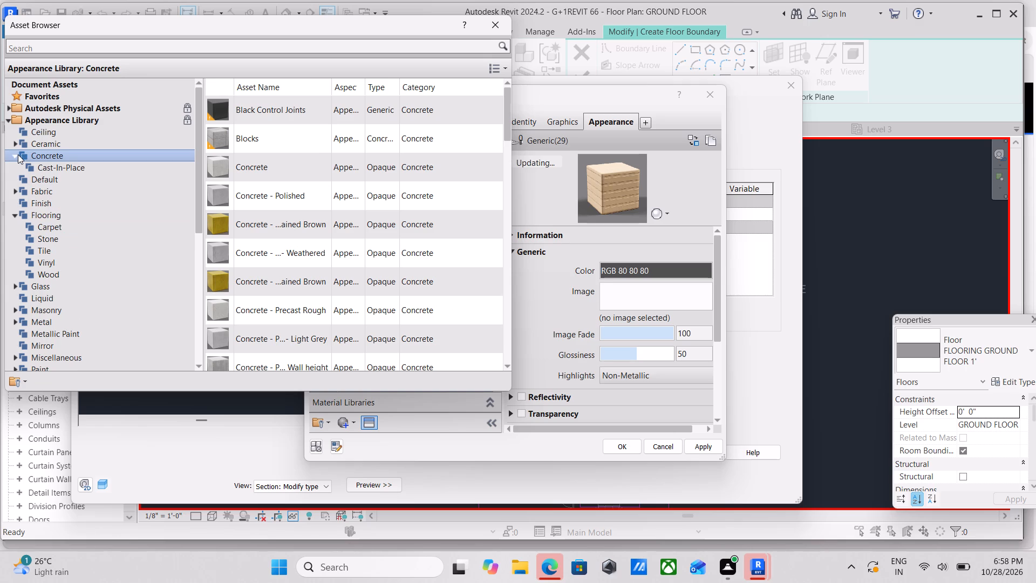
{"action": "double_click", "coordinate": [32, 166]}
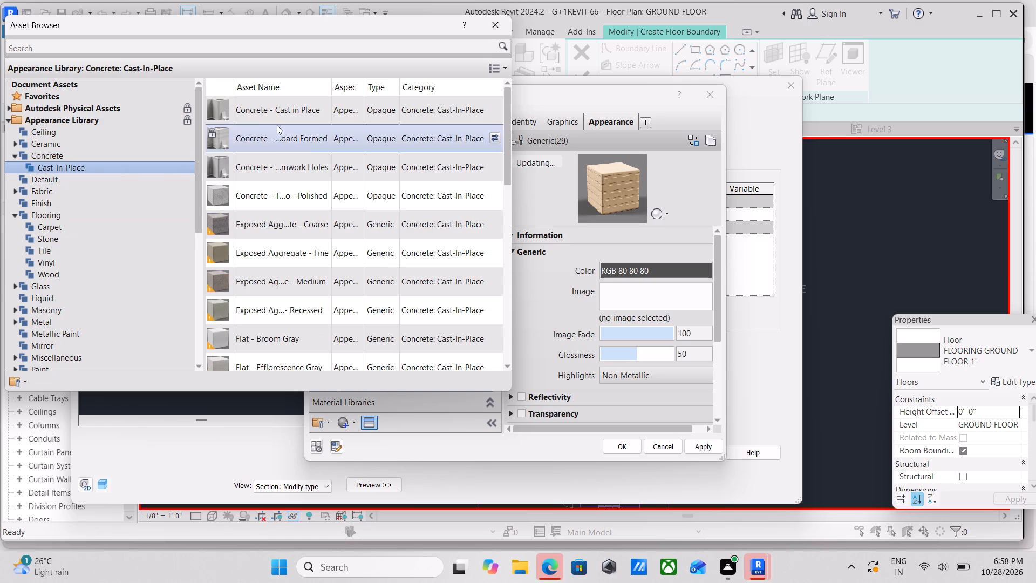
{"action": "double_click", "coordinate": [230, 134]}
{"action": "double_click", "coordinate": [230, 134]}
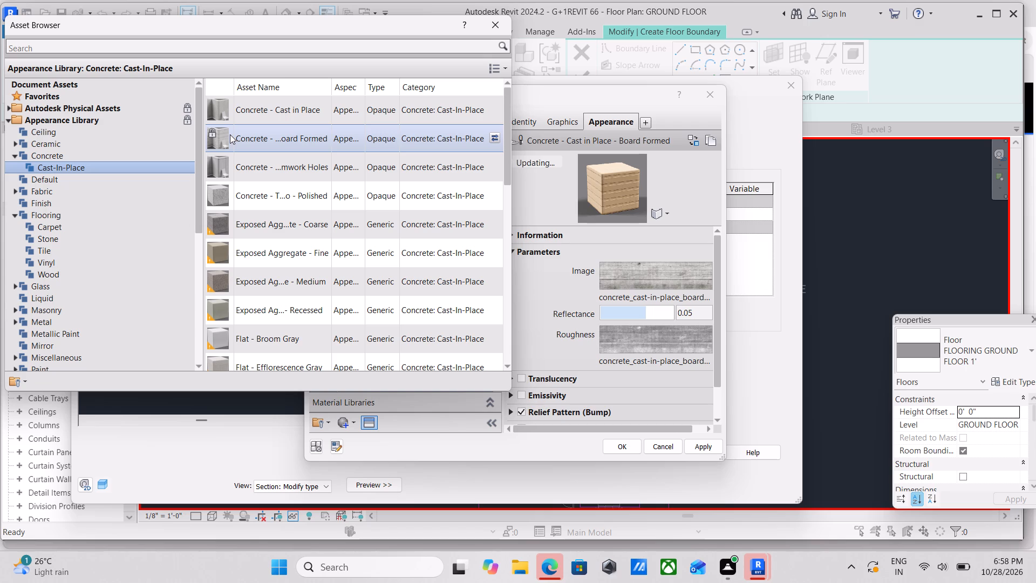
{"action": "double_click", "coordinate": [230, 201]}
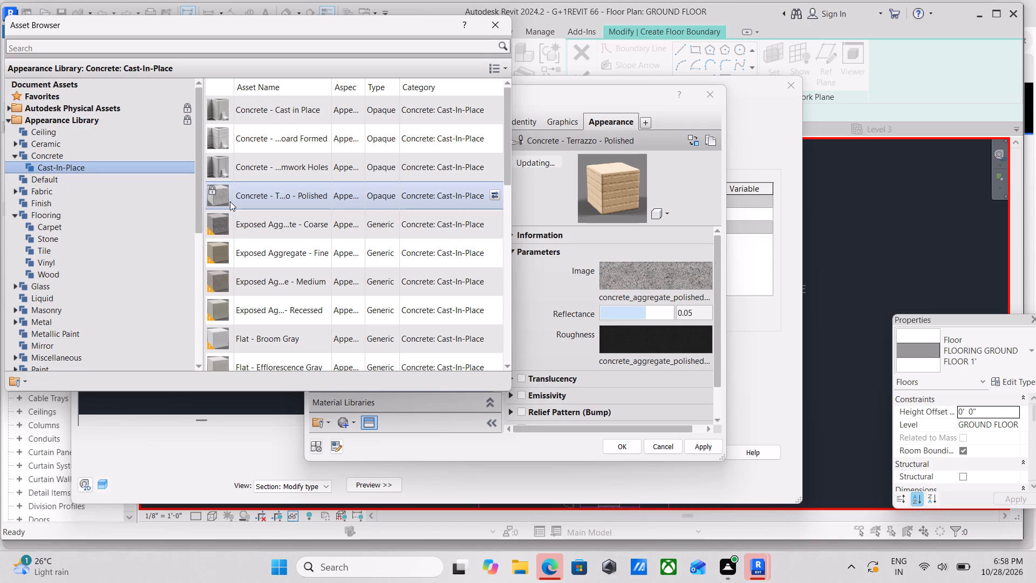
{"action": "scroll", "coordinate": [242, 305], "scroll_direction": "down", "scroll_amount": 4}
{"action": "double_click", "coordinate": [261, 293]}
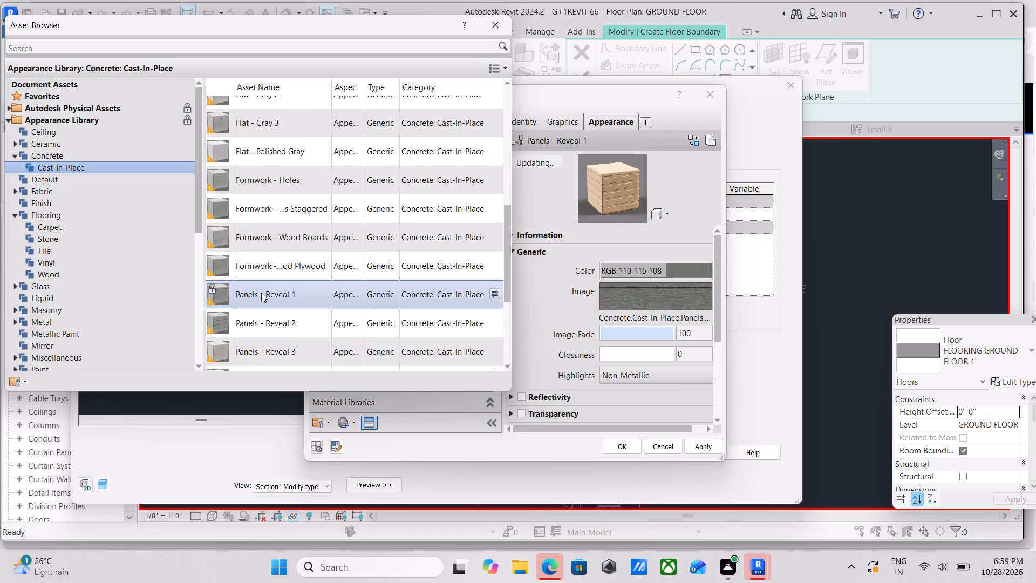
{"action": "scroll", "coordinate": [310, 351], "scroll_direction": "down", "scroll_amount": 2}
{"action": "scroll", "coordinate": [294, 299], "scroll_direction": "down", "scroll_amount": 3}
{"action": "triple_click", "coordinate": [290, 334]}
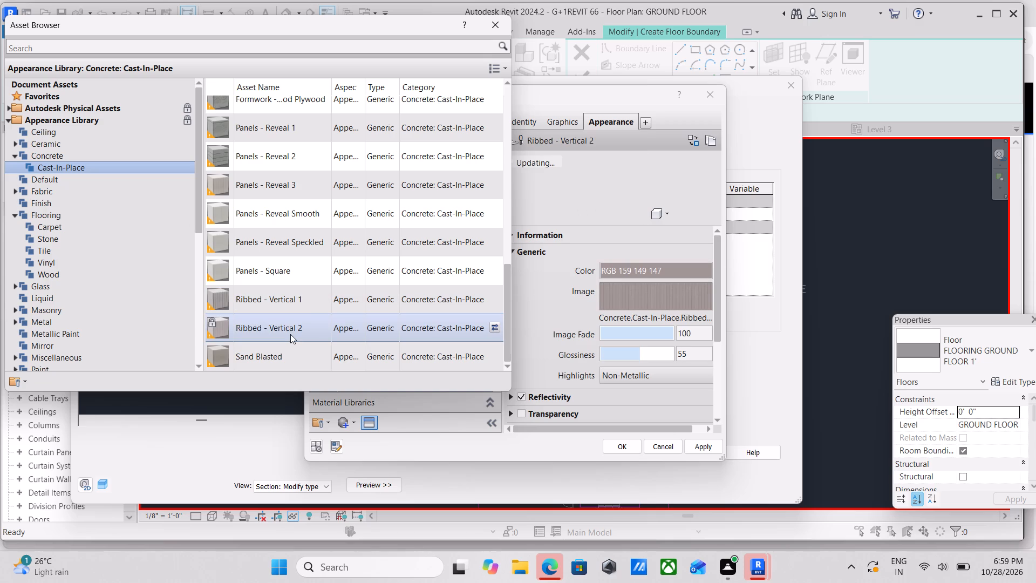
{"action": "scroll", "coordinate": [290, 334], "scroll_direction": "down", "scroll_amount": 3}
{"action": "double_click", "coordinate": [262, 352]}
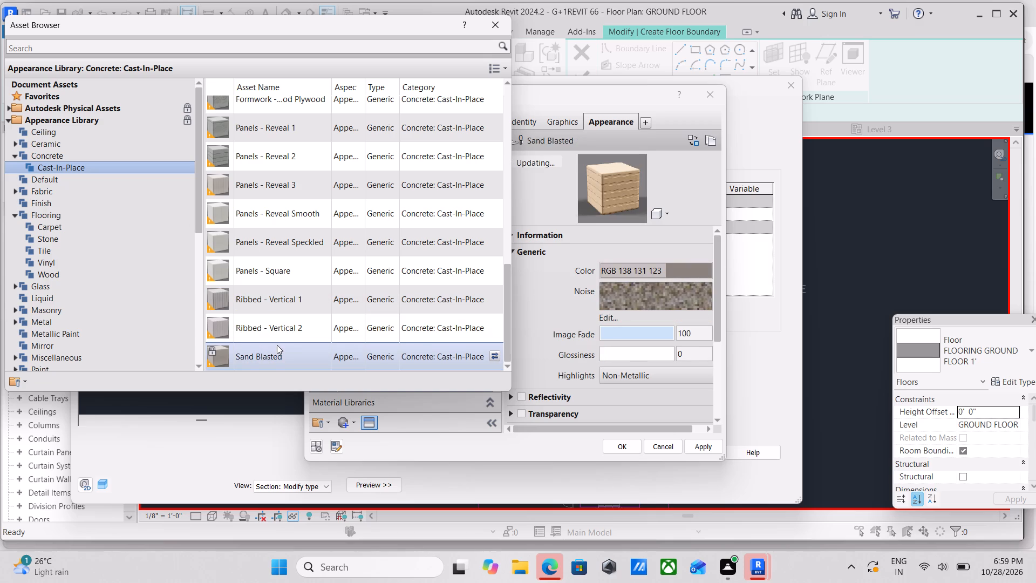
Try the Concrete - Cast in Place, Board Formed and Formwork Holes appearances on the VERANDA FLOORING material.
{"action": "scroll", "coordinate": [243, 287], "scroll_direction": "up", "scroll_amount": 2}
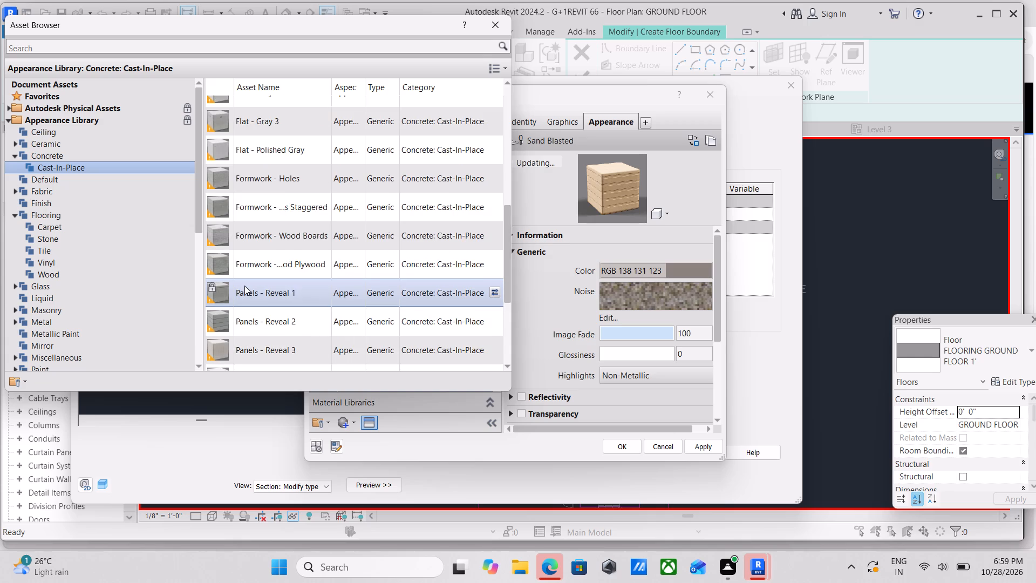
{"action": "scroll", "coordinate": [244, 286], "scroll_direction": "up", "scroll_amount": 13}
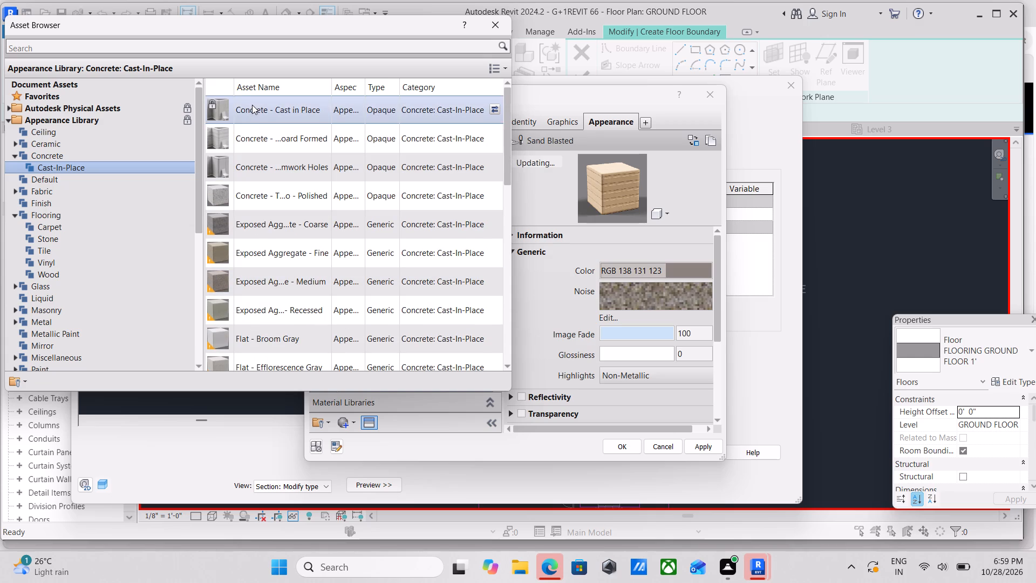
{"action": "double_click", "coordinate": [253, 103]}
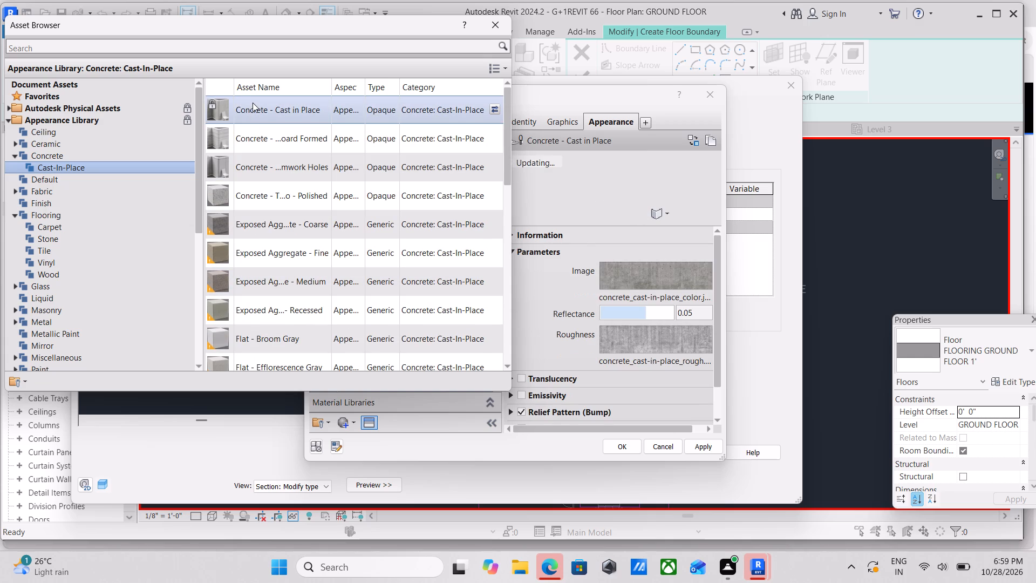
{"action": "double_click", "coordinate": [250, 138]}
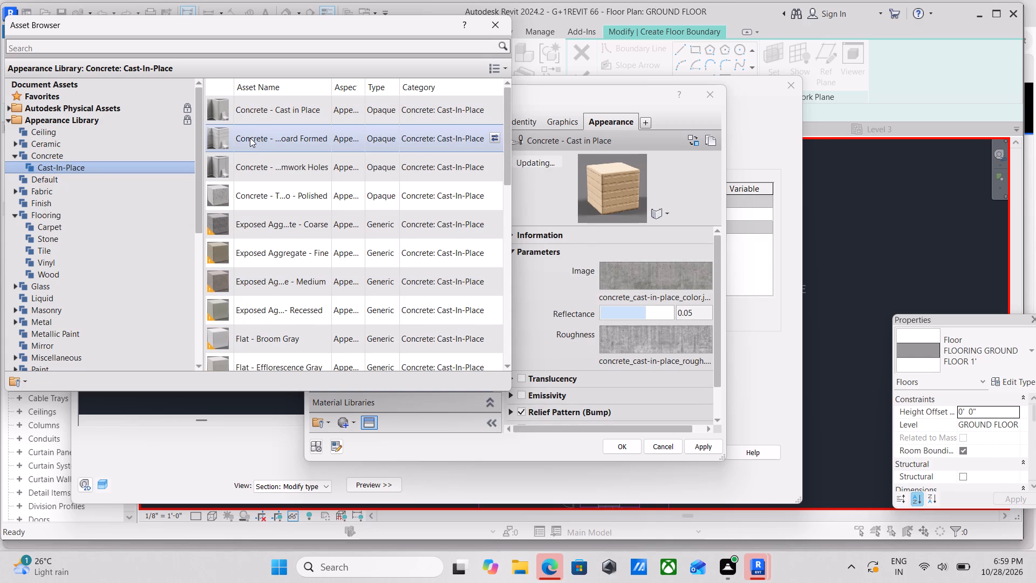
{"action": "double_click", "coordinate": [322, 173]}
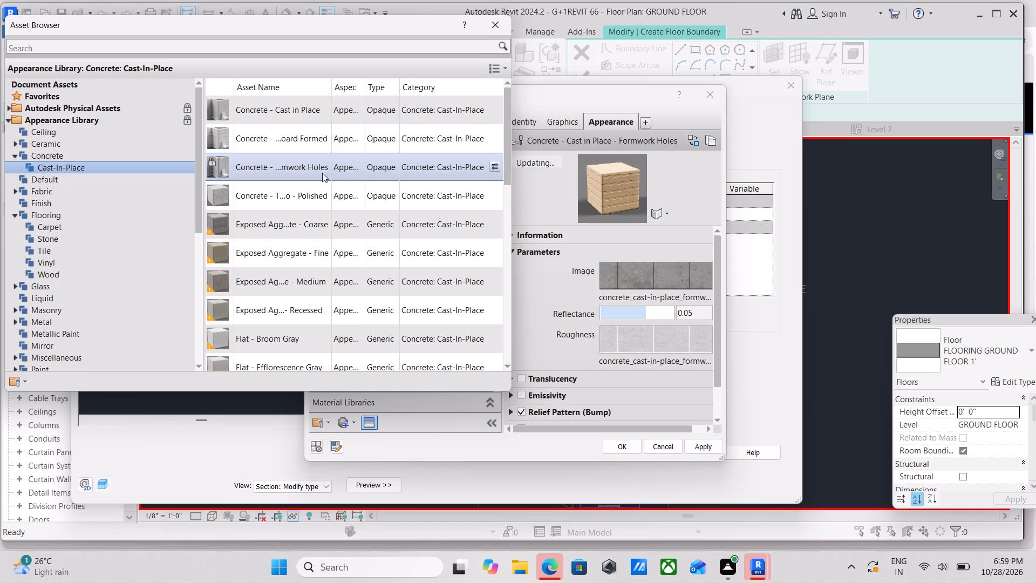
Try the Navy Blue ceramic porcelain appearance on VERANDA FLOORING, settle on Peach, and apply it to the structure layer's material.
{"action": "double_click", "coordinate": [24, 142]}
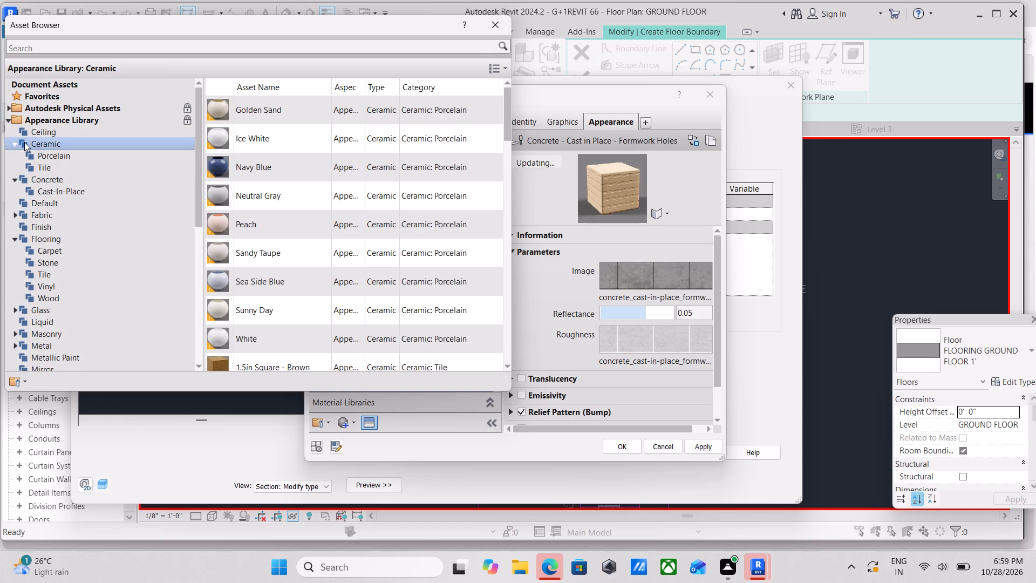
{"action": "double_click", "coordinate": [42, 155]}
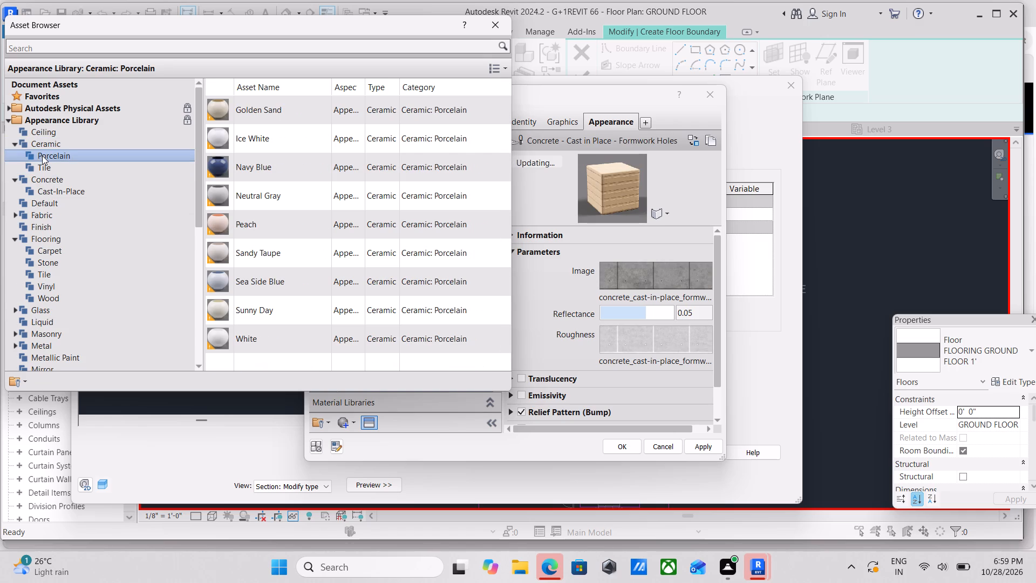
{"action": "double_click", "coordinate": [222, 166]}
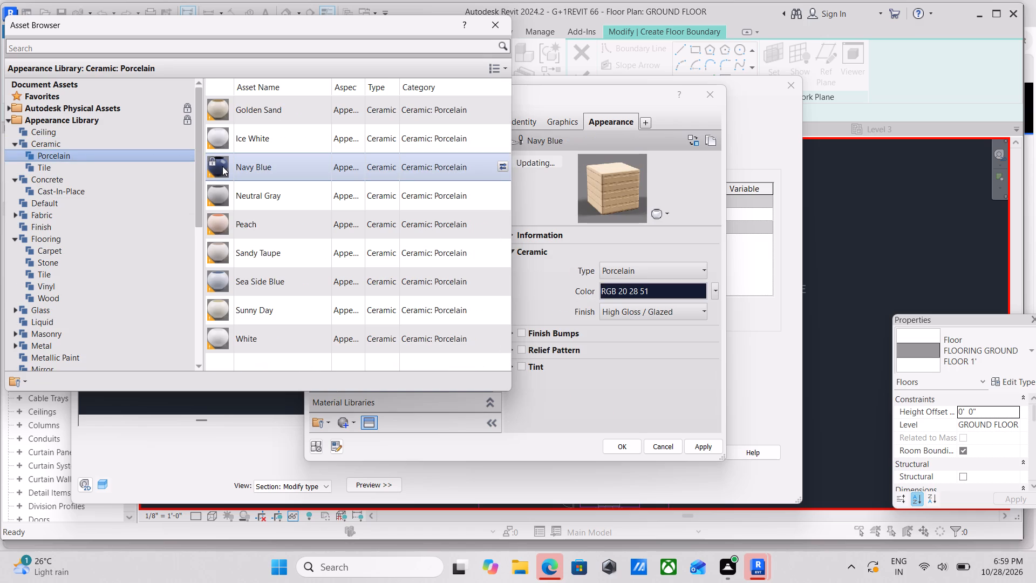
{"action": "double_click", "coordinate": [222, 234]}
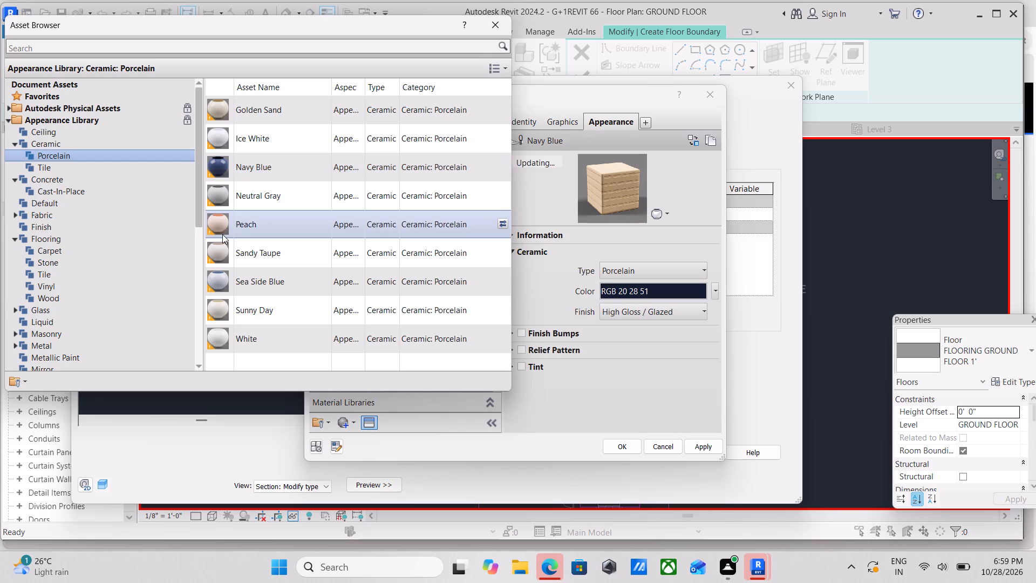
{"action": "double_click", "coordinate": [233, 230]}
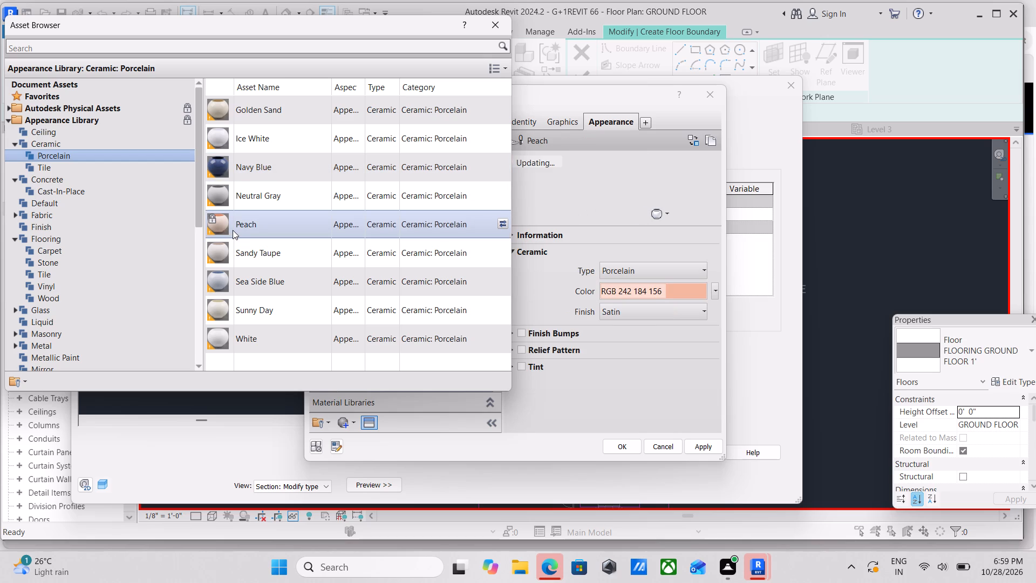
{"action": "left_click", "coordinate": [708, 446]}
{"action": "left_click", "coordinate": [626, 448]}
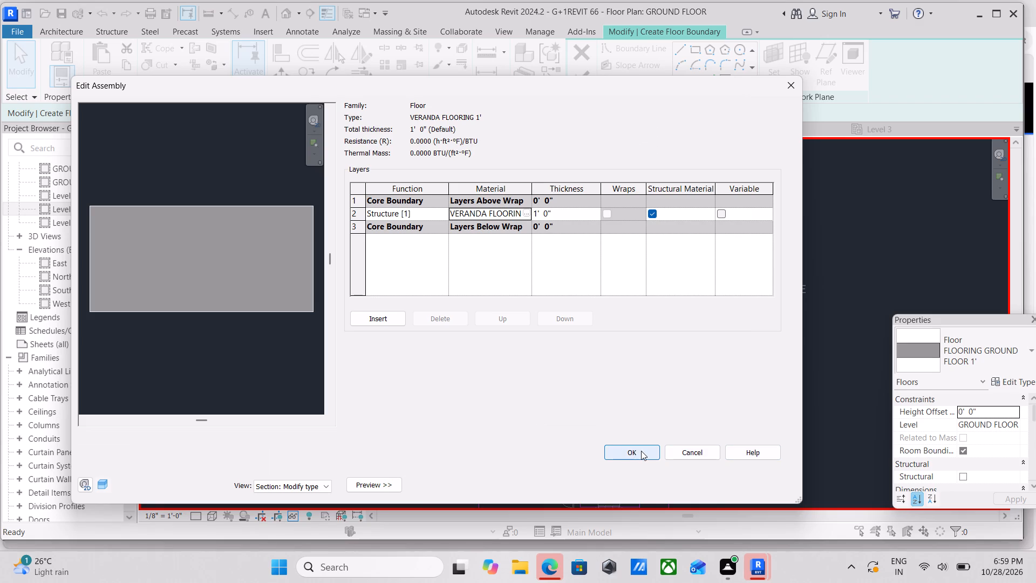
Apply the VERANDA FLOORING 1' type with its edited structure and finish the veranda floor boundary sketch.
{"action": "left_click", "coordinate": [632, 453]}
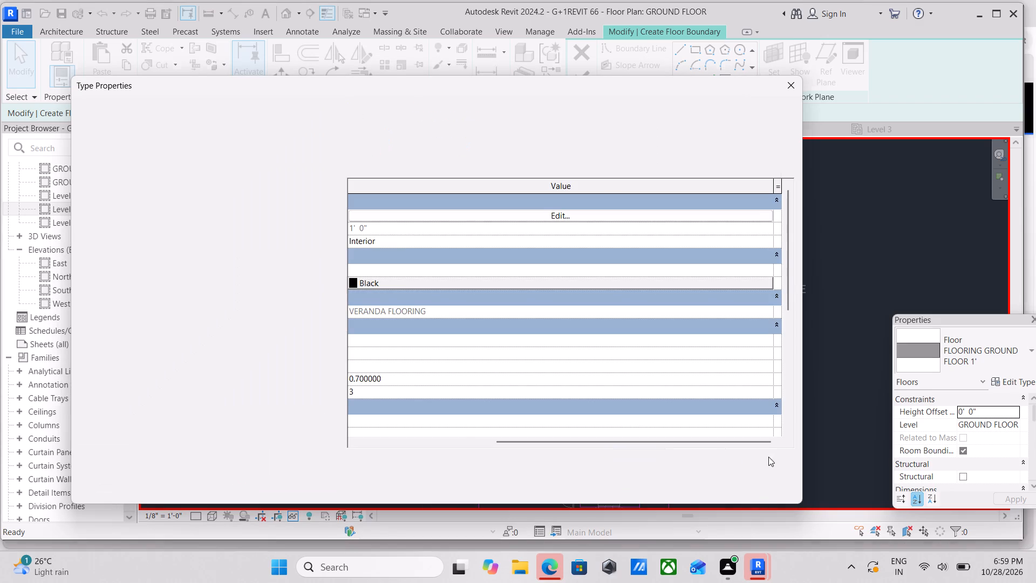
{"action": "left_click", "coordinate": [765, 480]}
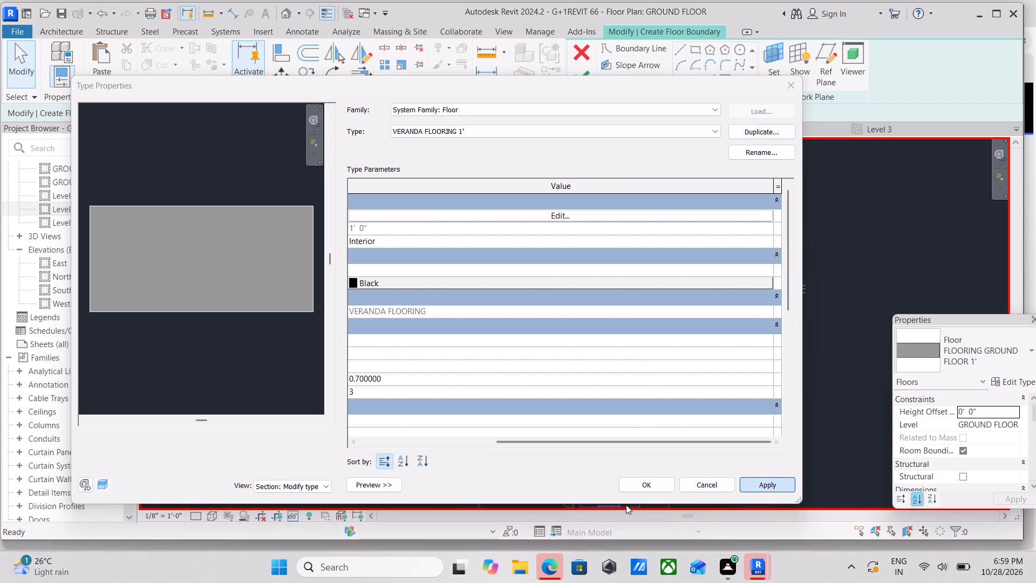
{"action": "left_click", "coordinate": [644, 486]}
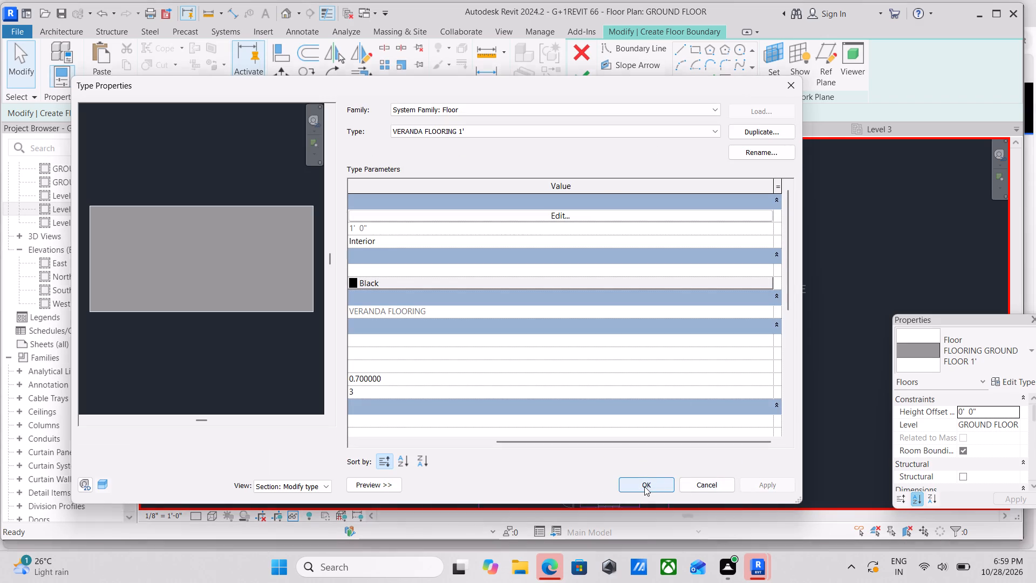
{"action": "scroll", "coordinate": [454, 369], "scroll_direction": "down", "scroll_amount": 1}
{"action": "middle_click_drag", "start_coordinate": [442, 369], "coordinate": [321, 349]}
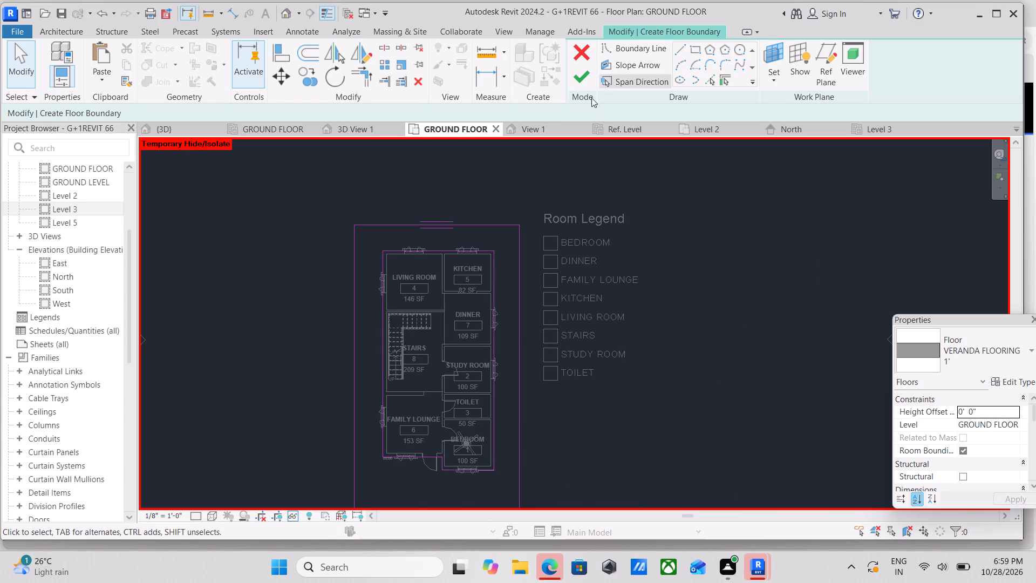
{"action": "left_click", "coordinate": [588, 85]}
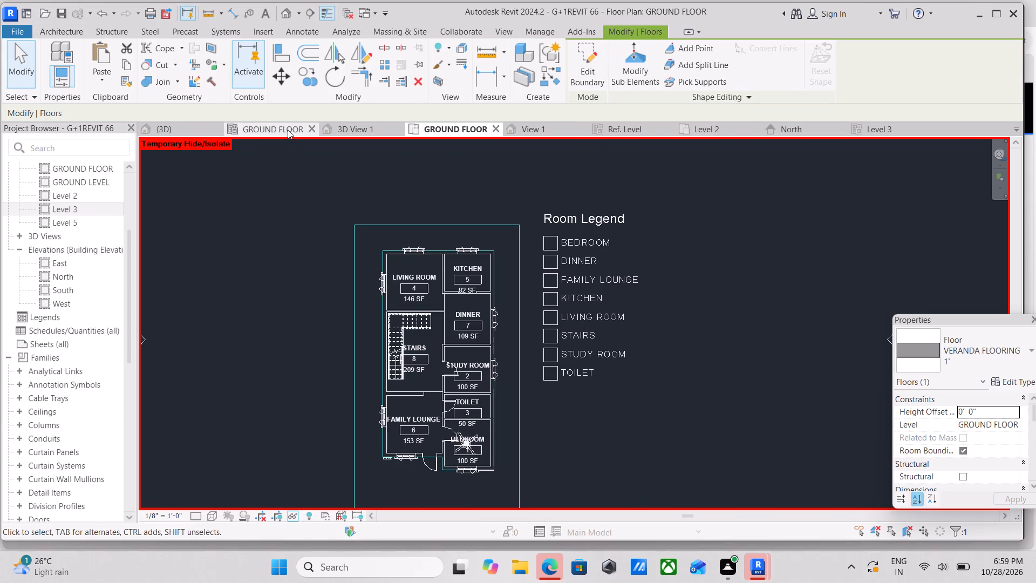
Examine the new veranda floor around the house in the {3D} view, with the floor deselected.
{"action": "left_click", "coordinate": [168, 128]}
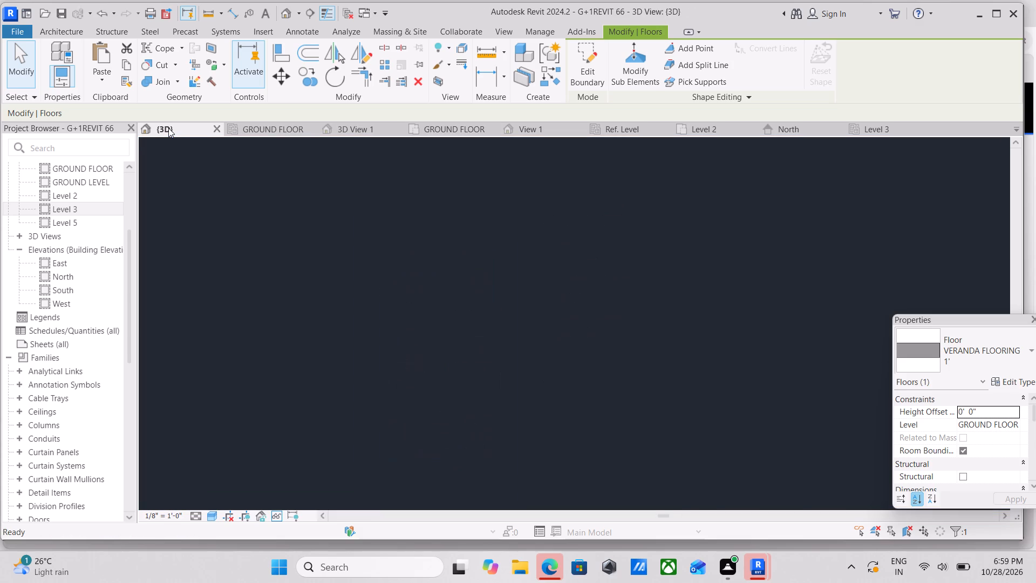
{"action": "scroll", "coordinate": [514, 277], "scroll_direction": "down", "scroll_amount": 2}
{"action": "middle_click_drag", "start_coordinate": [549, 397], "coordinate": [598, 329], "text": "shift"}
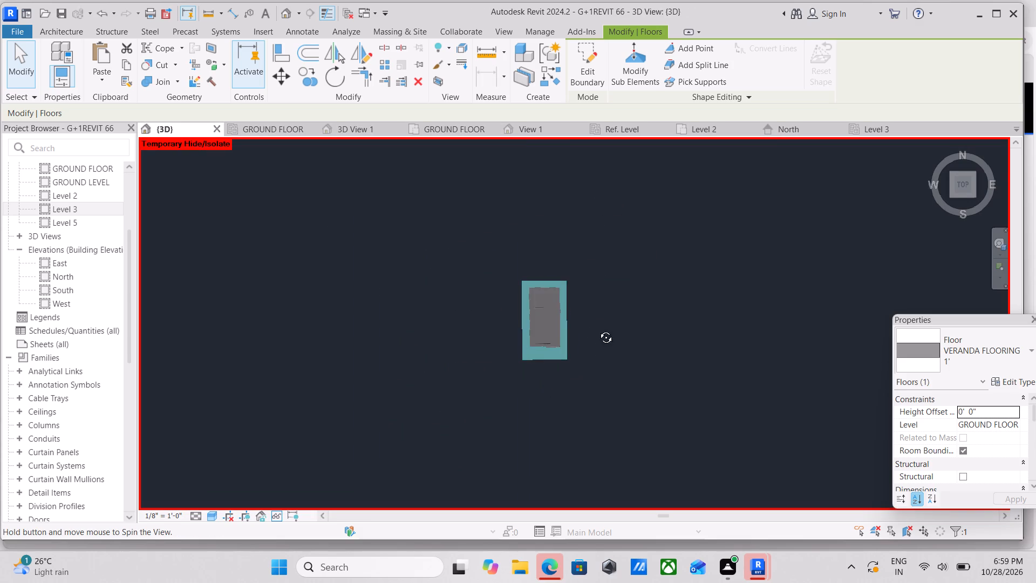
{"action": "middle_click_drag", "start_coordinate": [598, 329], "coordinate": [608, 299], "text": "shift"}
{"action": "middle_click_drag", "start_coordinate": [609, 295], "coordinate": [622, 268], "text": "shift"}
{"action": "scroll", "coordinate": [562, 378], "scroll_direction": "up", "scroll_amount": 6}
{"action": "key", "text": "Escape"}
{"action": "scroll", "coordinate": [566, 315], "scroll_direction": "up", "scroll_amount": 3}
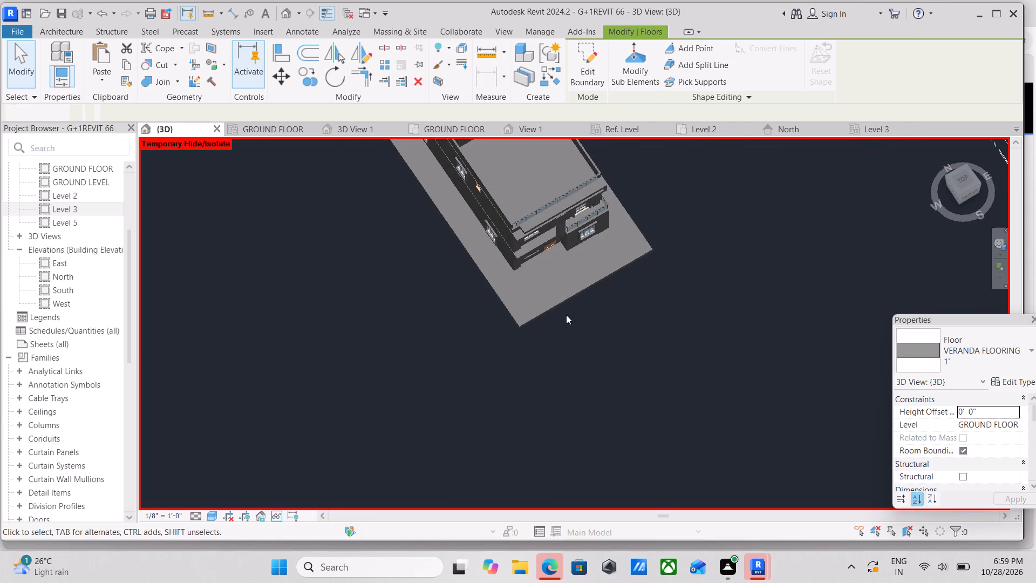
{"action": "scroll", "coordinate": [566, 315], "scroll_direction": "up", "scroll_amount": 5}
{"action": "scroll", "coordinate": [565, 308], "scroll_direction": "down", "scroll_amount": 3}
{"action": "middle_click_drag", "start_coordinate": [565, 308], "coordinate": [542, 414]}
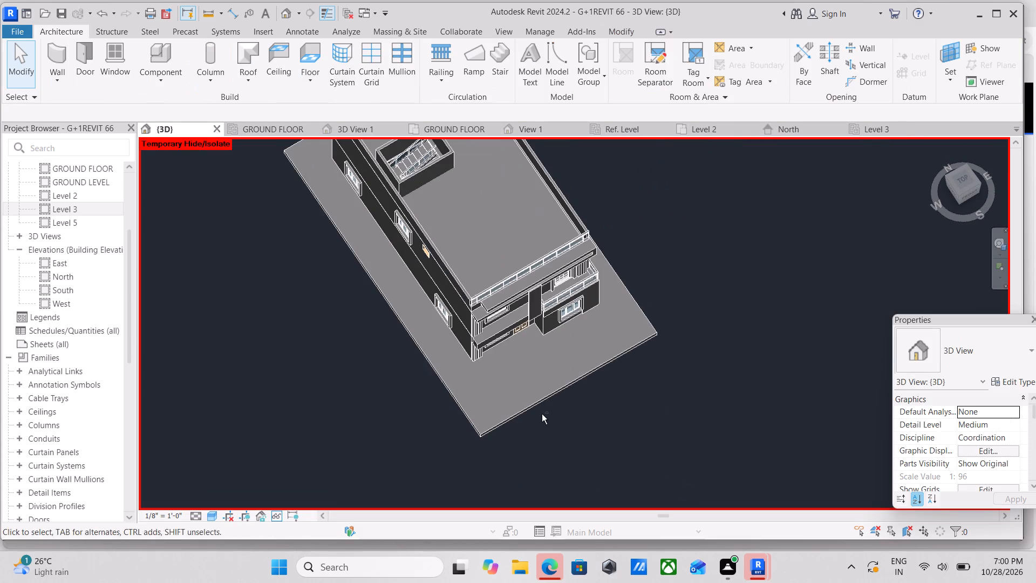
Switch the {3D} view of the house to the Realistic visual style.
{"action": "middle_click_drag", "start_coordinate": [542, 414], "coordinate": [588, 266], "text": "shift"}
{"action": "scroll", "coordinate": [593, 341], "scroll_direction": "up", "scroll_amount": 1}
{"action": "middle_click_drag", "start_coordinate": [593, 341], "coordinate": [609, 299]}
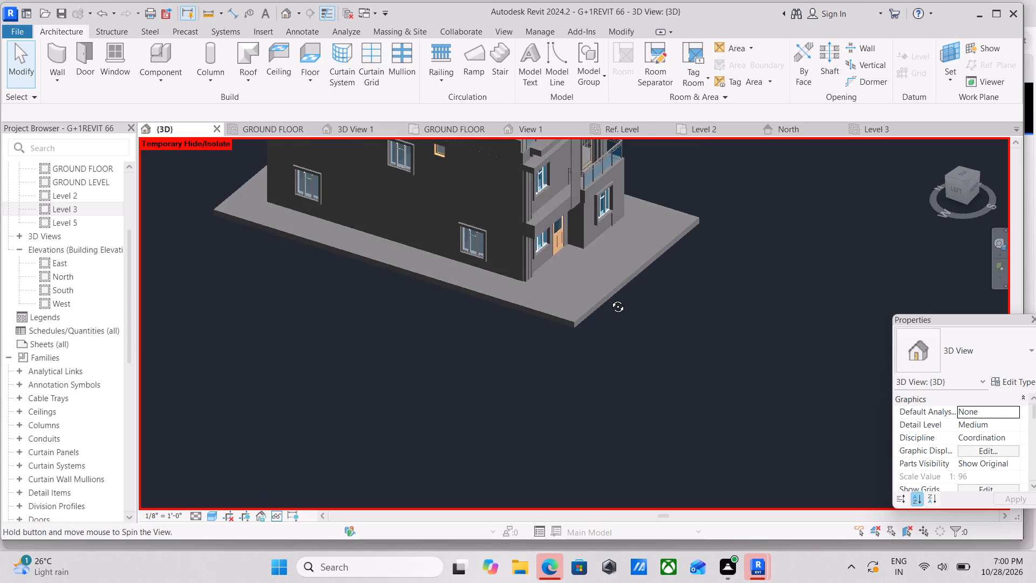
{"action": "left_click", "coordinate": [213, 512]}
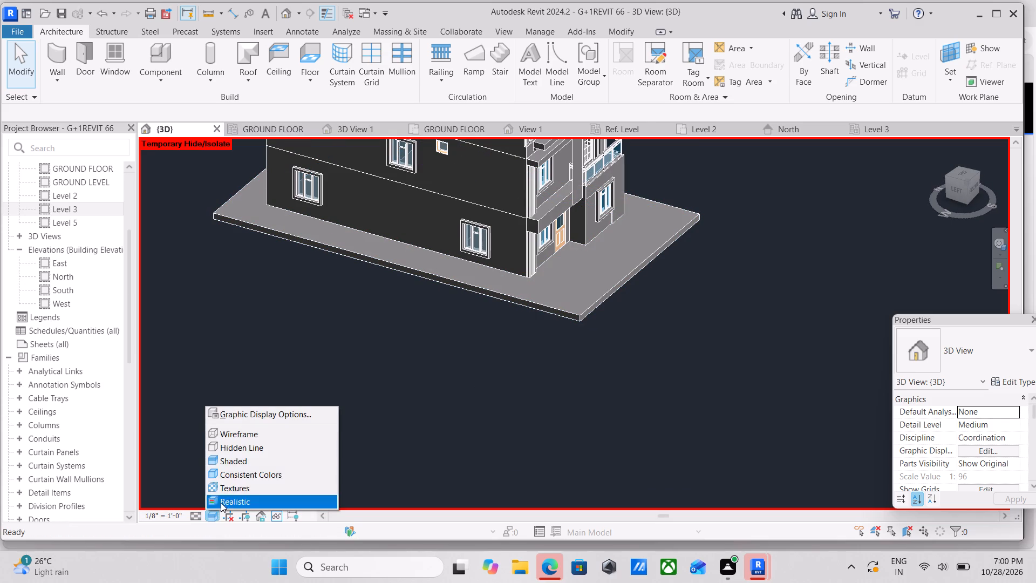
{"action": "left_click", "coordinate": [244, 498]}
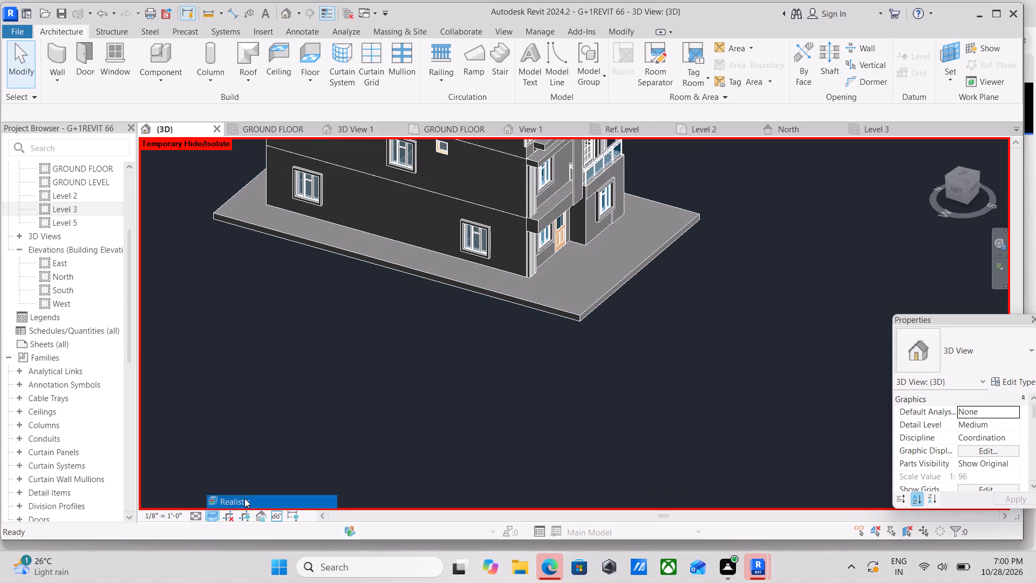
Examine the peach veranda floor and the house's exterior from the front, both sides and above in the realistic view.
{"action": "scroll", "coordinate": [524, 318], "scroll_direction": "up", "scroll_amount": 2}
{"action": "middle_click_drag", "start_coordinate": [564, 304], "coordinate": [534, 365]}
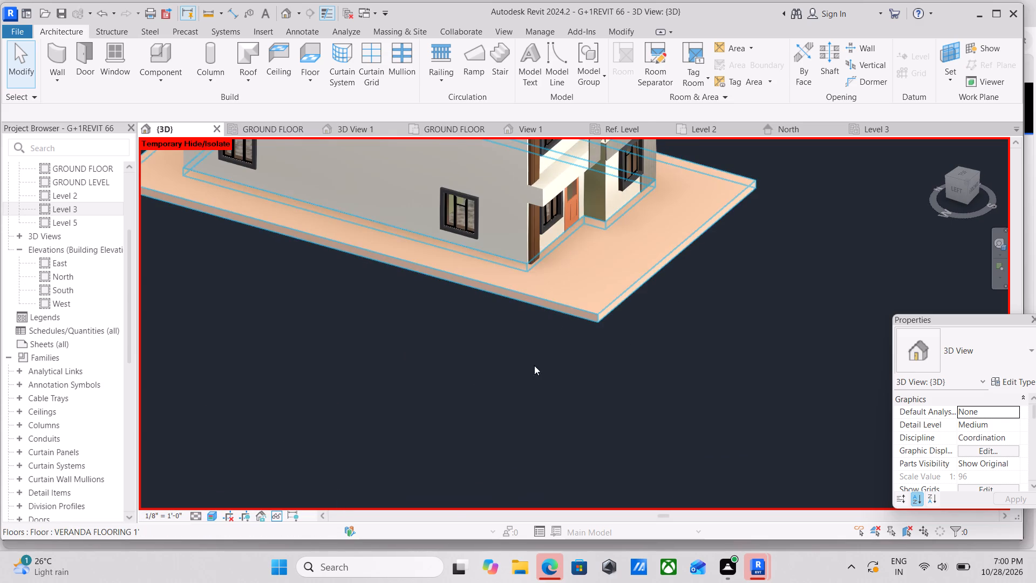
{"action": "middle_click_drag", "start_coordinate": [534, 365], "coordinate": [444, 504]}
{"action": "middle_click_drag", "start_coordinate": [507, 430], "coordinate": [530, 391]}
{"action": "scroll", "coordinate": [520, 398], "scroll_direction": "up", "scroll_amount": 3}
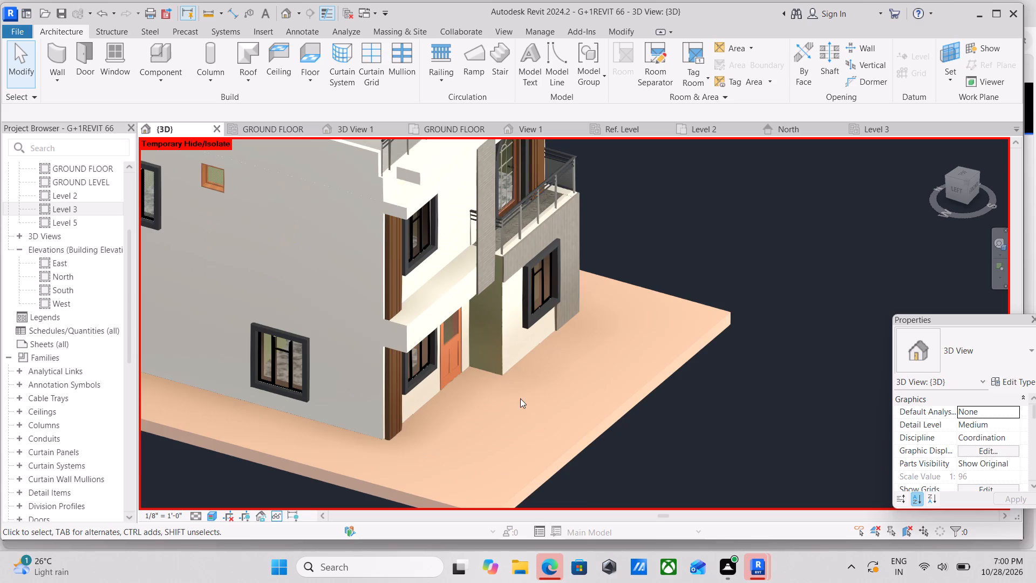
{"action": "scroll", "coordinate": [519, 399], "scroll_direction": "up", "scroll_amount": 3}
{"action": "scroll", "coordinate": [606, 478], "scroll_direction": "up", "scroll_amount": 4}
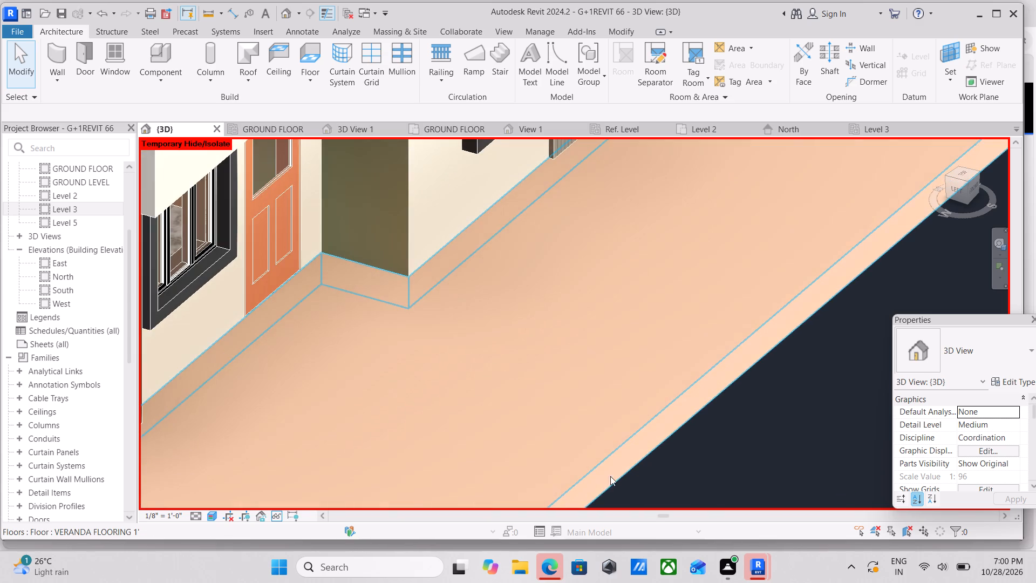
{"action": "scroll", "coordinate": [670, 439], "scroll_direction": "down", "scroll_amount": 10}
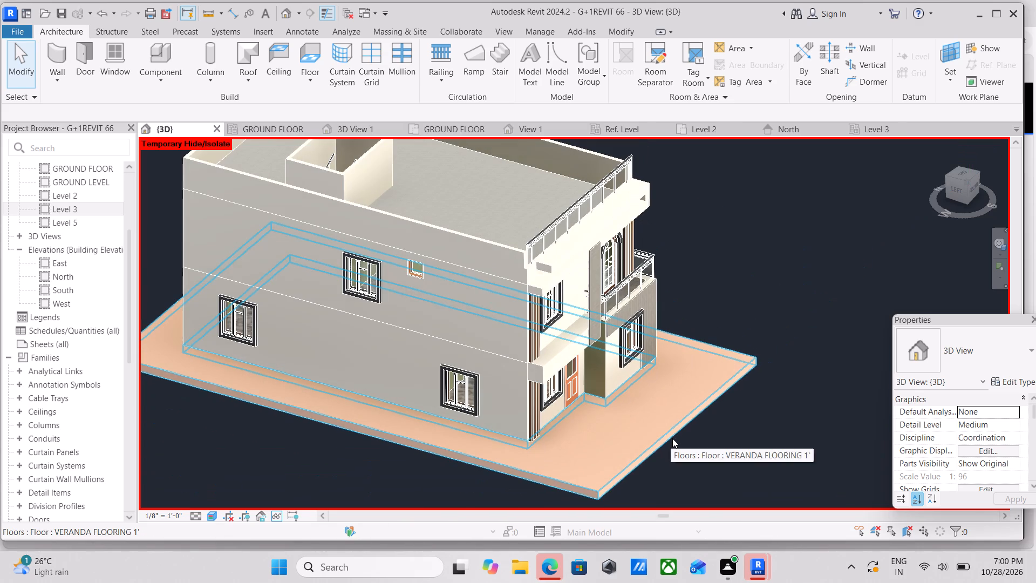
{"action": "scroll", "coordinate": [681, 432], "scroll_direction": "down", "scroll_amount": 1}
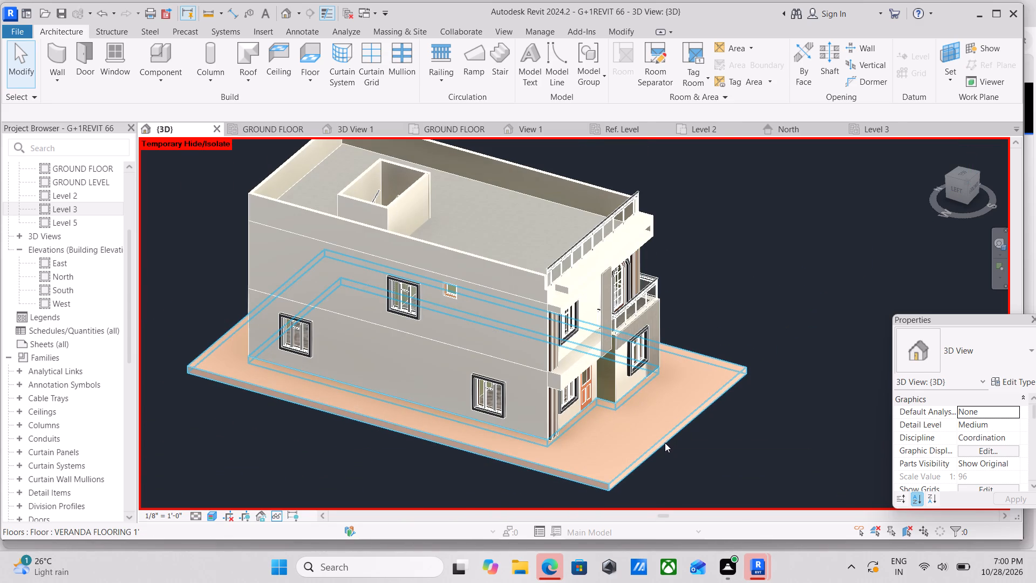
{"action": "middle_click_drag", "start_coordinate": [663, 444], "coordinate": [475, 472], "text": "shift"}
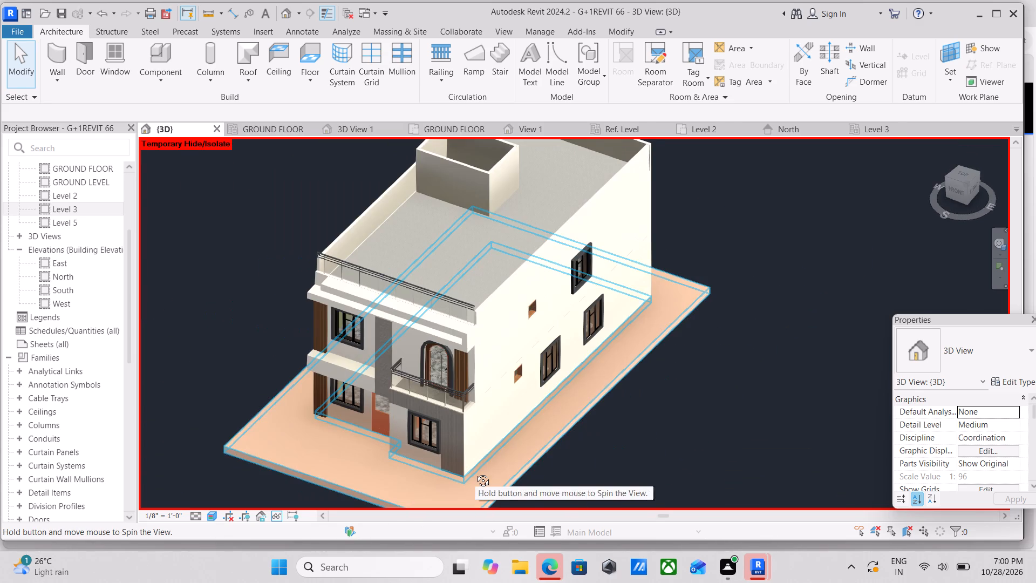
{"action": "middle_click_drag", "start_coordinate": [475, 472], "coordinate": [482, 457], "text": "shift"}
{"action": "middle_click_drag", "start_coordinate": [458, 474], "coordinate": [414, 447]}
{"action": "middle_click_drag", "start_coordinate": [394, 470], "coordinate": [451, 408], "text": "shift"}
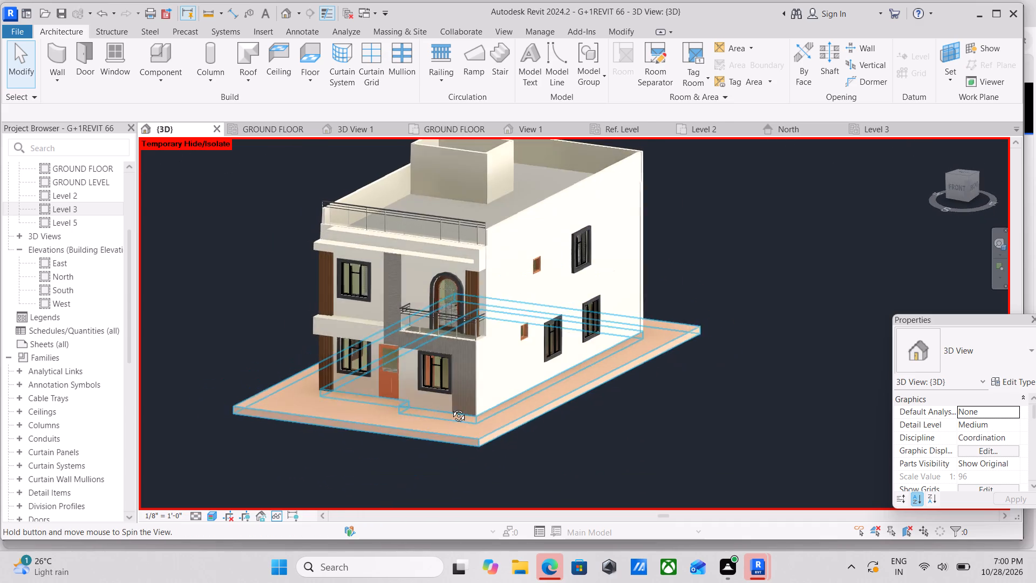
{"action": "middle_click_drag", "start_coordinate": [451, 408], "coordinate": [528, 425], "text": "shift"}
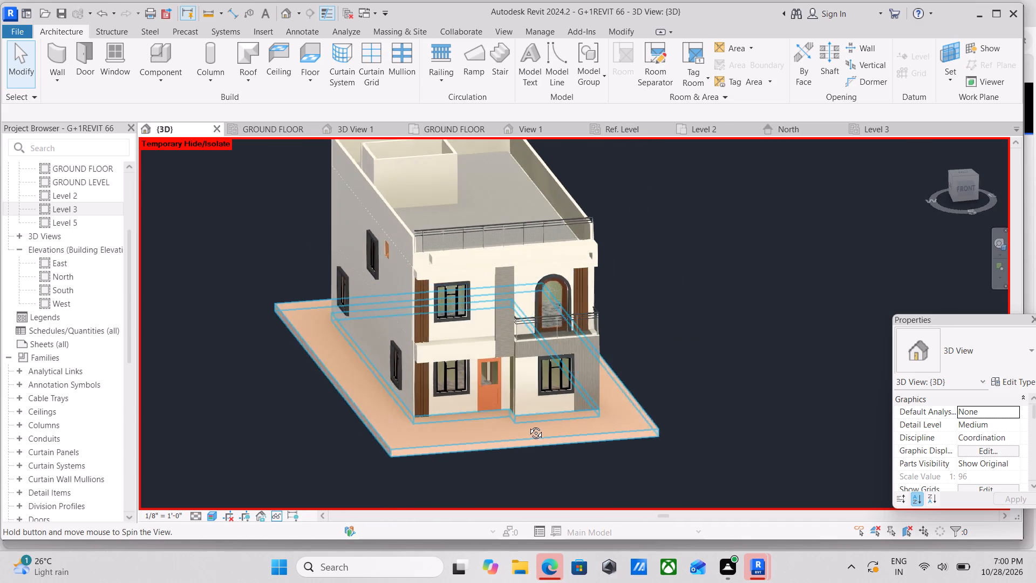
{"action": "middle_click_drag", "start_coordinate": [528, 425], "coordinate": [553, 408], "text": "shift"}
{"action": "middle_click_drag", "start_coordinate": [553, 408], "coordinate": [459, 430], "text": "shift"}
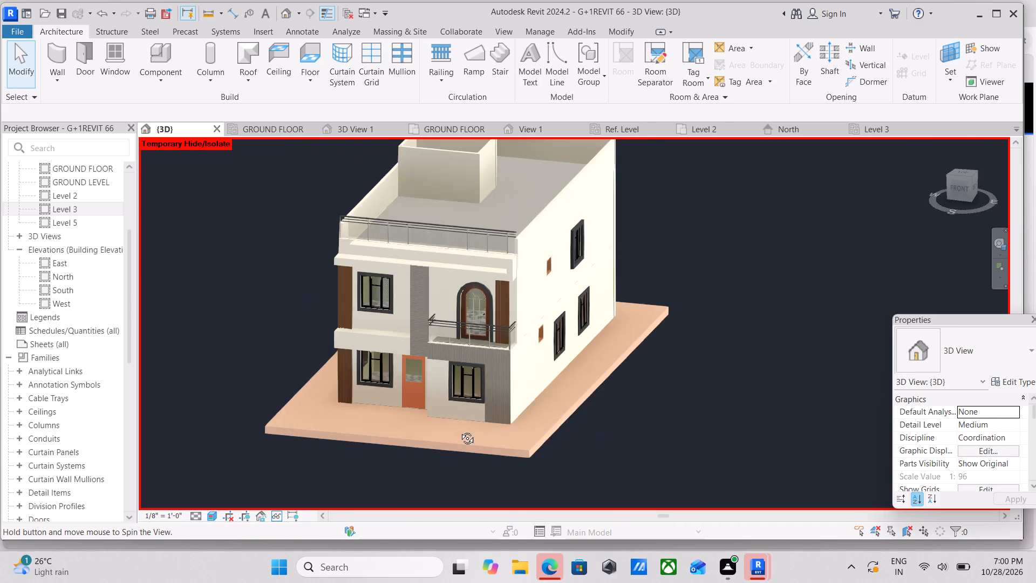
{"action": "middle_click_drag", "start_coordinate": [459, 430], "coordinate": [415, 433], "text": "shift"}
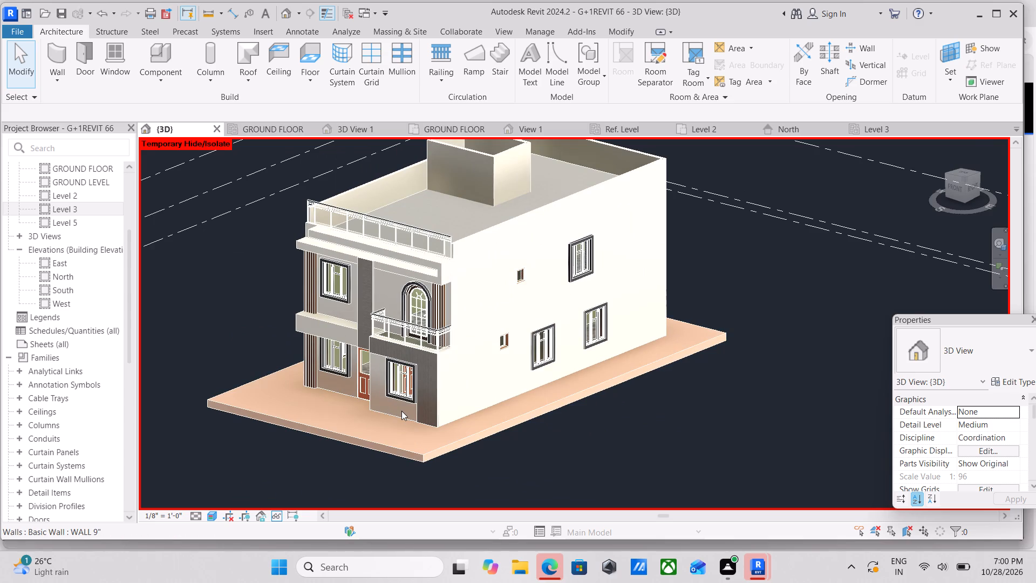
{"action": "middle_click_drag", "start_coordinate": [401, 411], "coordinate": [441, 450], "text": "shift"}
{"action": "scroll", "coordinate": [469, 433], "scroll_direction": "down", "scroll_amount": 1}
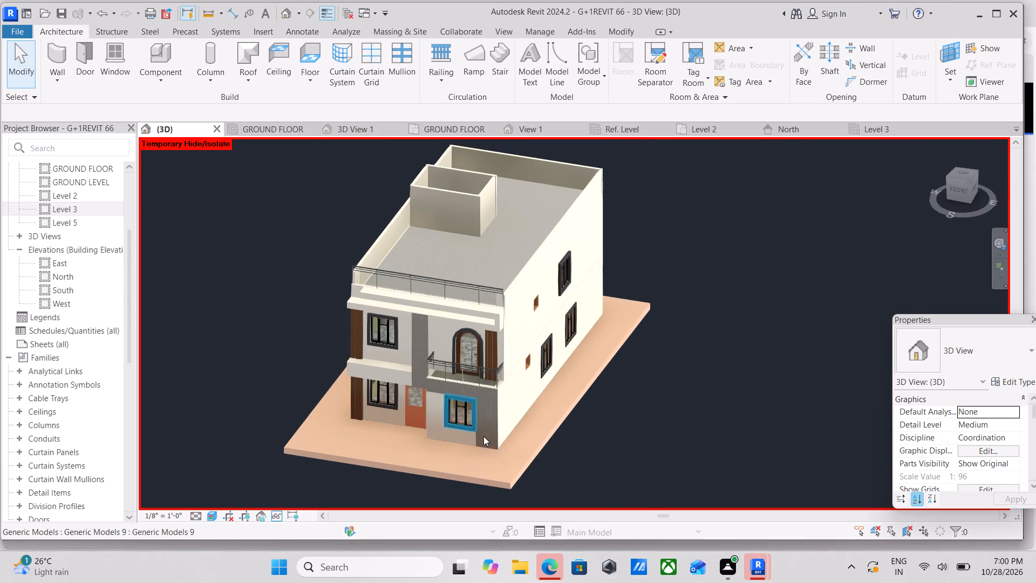
{"action": "middle_click_drag", "start_coordinate": [469, 443], "coordinate": [485, 469], "text": "shift"}
{"action": "scroll", "coordinate": [485, 469], "scroll_direction": "down", "scroll_amount": 1}
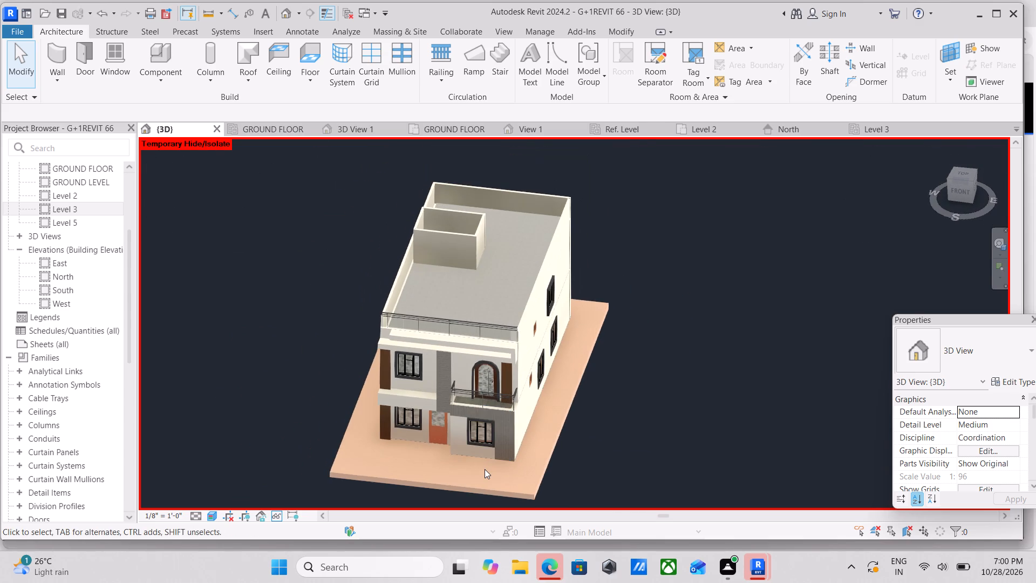
{"action": "middle_click_drag", "start_coordinate": [485, 469], "coordinate": [525, 538], "text": "shift"}
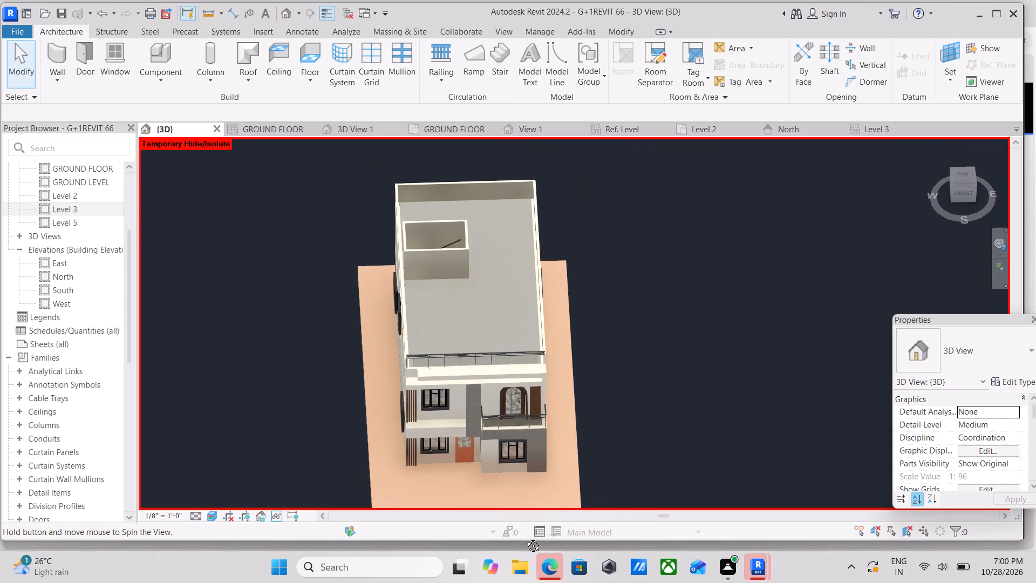
{"action": "middle_click_drag", "start_coordinate": [525, 538], "coordinate": [529, 566], "text": "shift"}
{"action": "middle_click_drag", "start_coordinate": [529, 389], "coordinate": [510, 495], "text": "shift"}
{"action": "middle_click_drag", "start_coordinate": [490, 439], "coordinate": [365, 345], "text": "shift"}
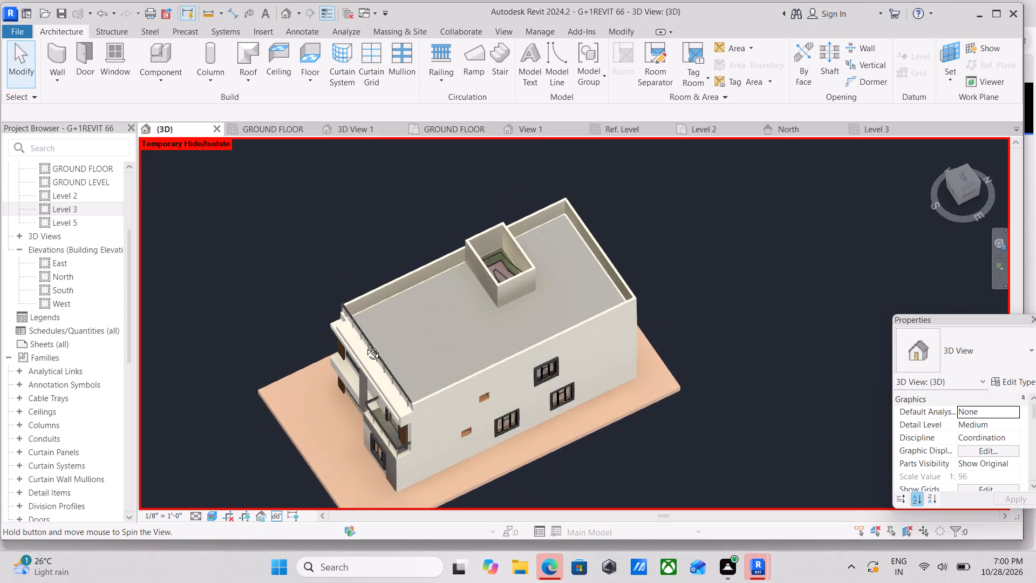
{"action": "middle_click_drag", "start_coordinate": [365, 345], "coordinate": [365, 346], "text": "shift"}
{"action": "middle_click_drag", "start_coordinate": [429, 364], "coordinate": [457, 289], "text": "shift"}
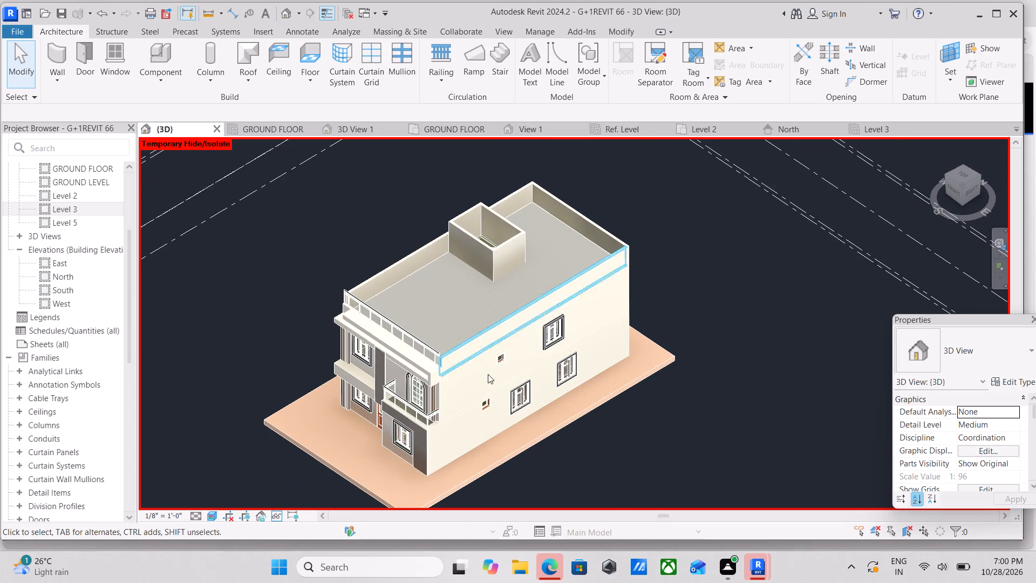
{"action": "middle_click_drag", "start_coordinate": [488, 384], "coordinate": [508, 313], "text": "shift"}
{"action": "scroll", "coordinate": [514, 310], "scroll_direction": "up", "scroll_amount": 3}
{"action": "scroll", "coordinate": [441, 260], "scroll_direction": "up", "scroll_amount": 1}
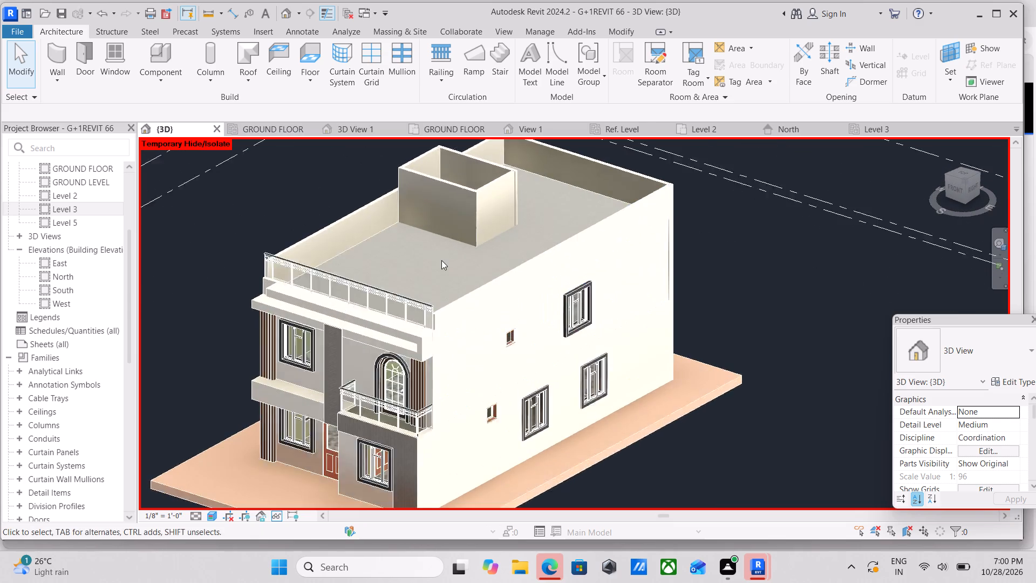
Place a Single-Flush 30" x 80" door in the east wall of the rooftop stair enclosure and end door placement.
{"action": "middle_click_drag", "start_coordinate": [441, 260], "coordinate": [415, 456]}
{"action": "key", "text": "grave"}
{"action": "scroll", "coordinate": [512, 435], "scroll_direction": "up", "scroll_amount": 4}
{"action": "middle_click_drag", "start_coordinate": [512, 435], "coordinate": [512, 517]}
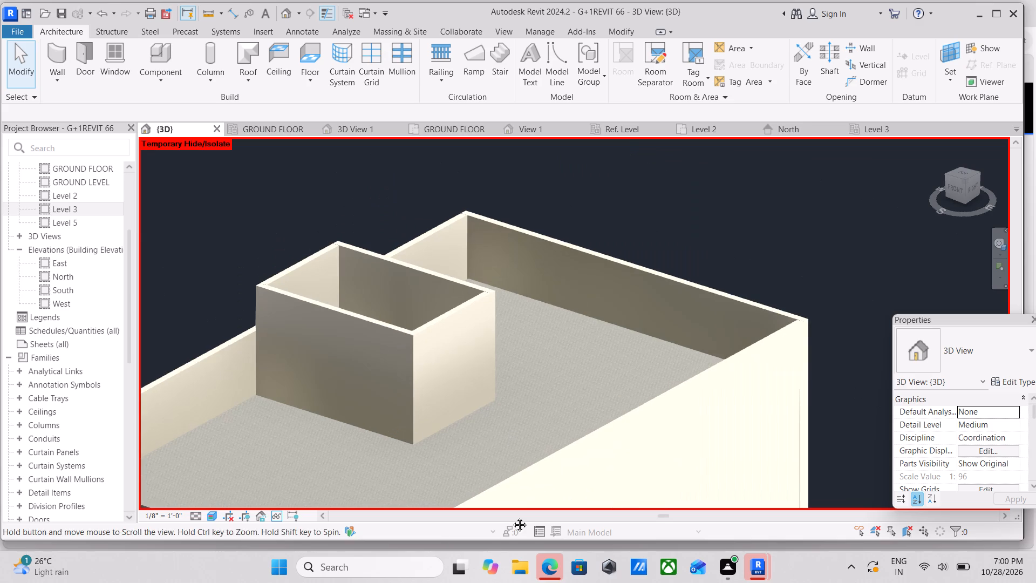
{"action": "middle_click_drag", "start_coordinate": [512, 517], "coordinate": [512, 523]}
{"action": "type", "text": "DR"}
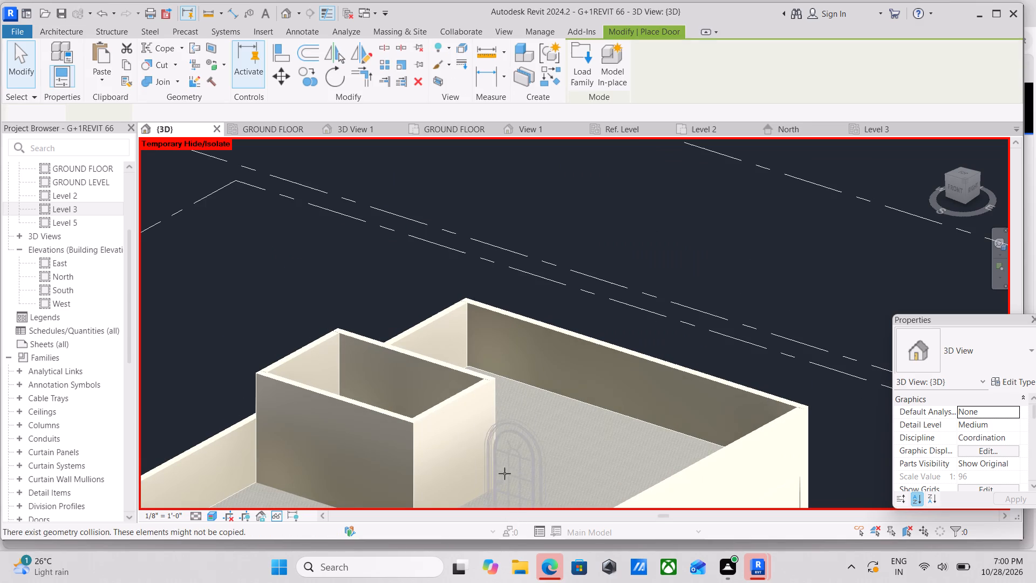
{"action": "left_click", "coordinate": [1003, 352]}
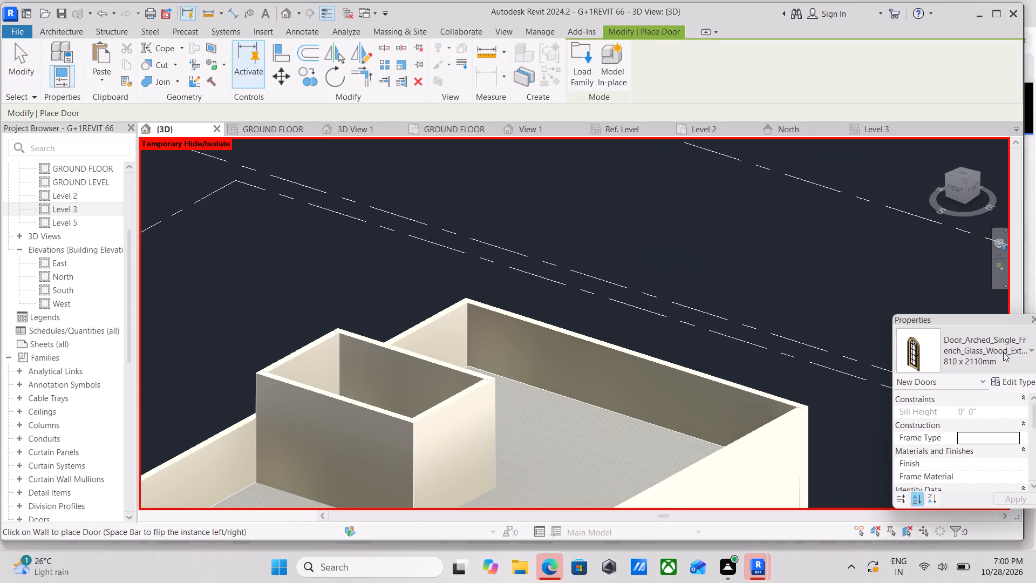
{"action": "scroll", "coordinate": [824, 158], "scroll_direction": "up", "scroll_amount": 1}
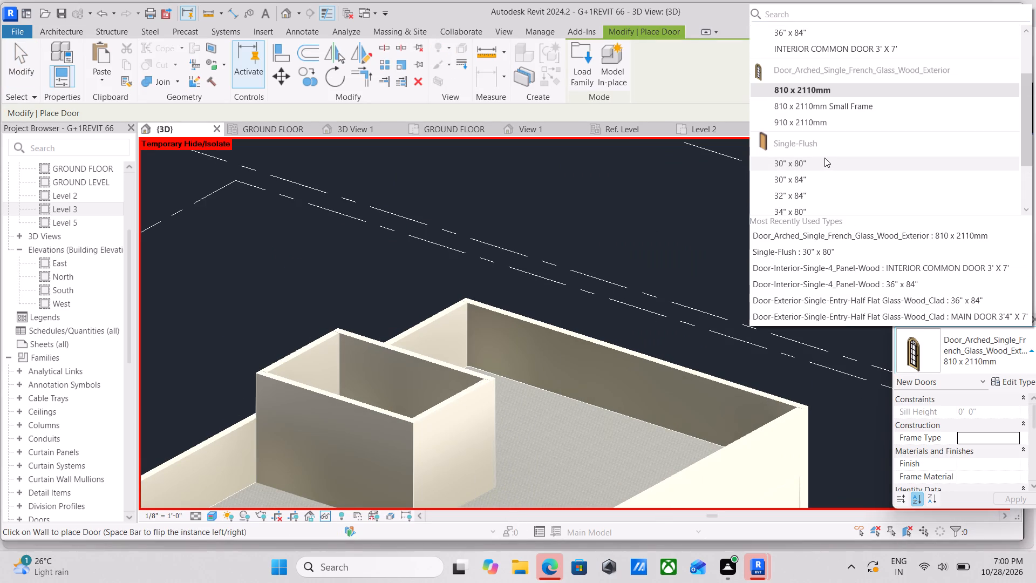
{"action": "left_click", "coordinate": [792, 159]}
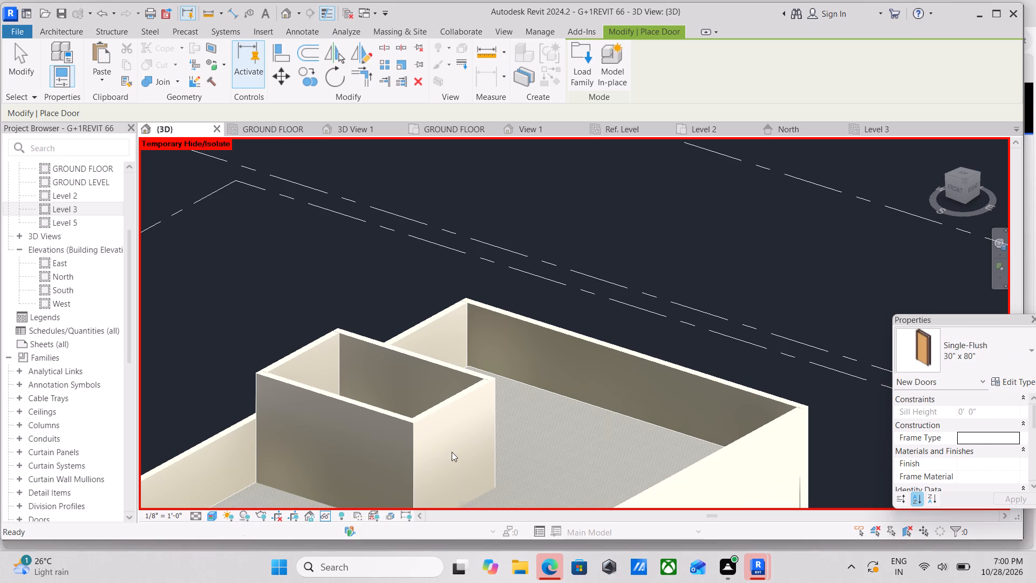
{"action": "left_click", "coordinate": [1021, 360]}
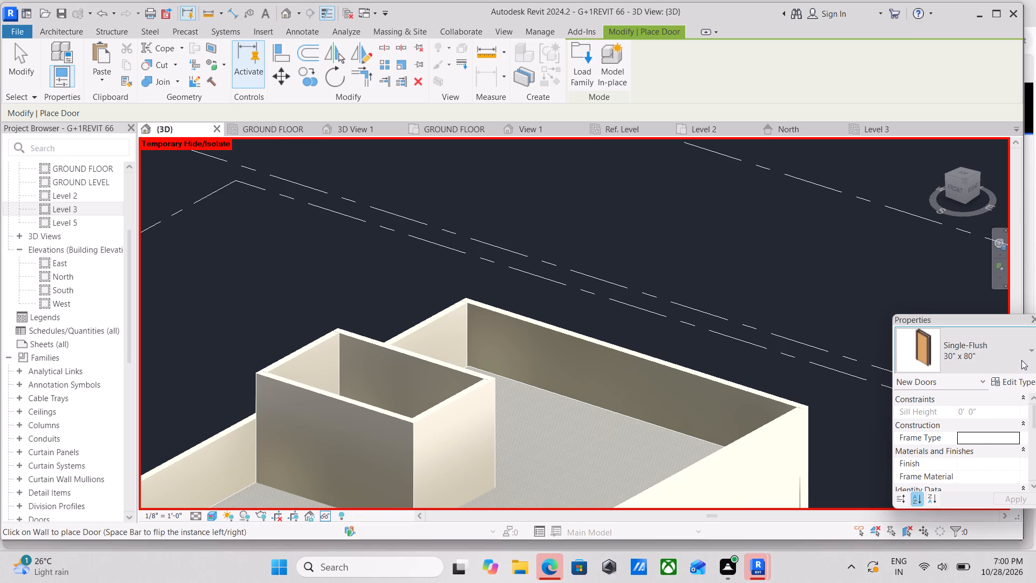
{"action": "scroll", "coordinate": [780, 184], "scroll_direction": "down", "scroll_amount": 2}
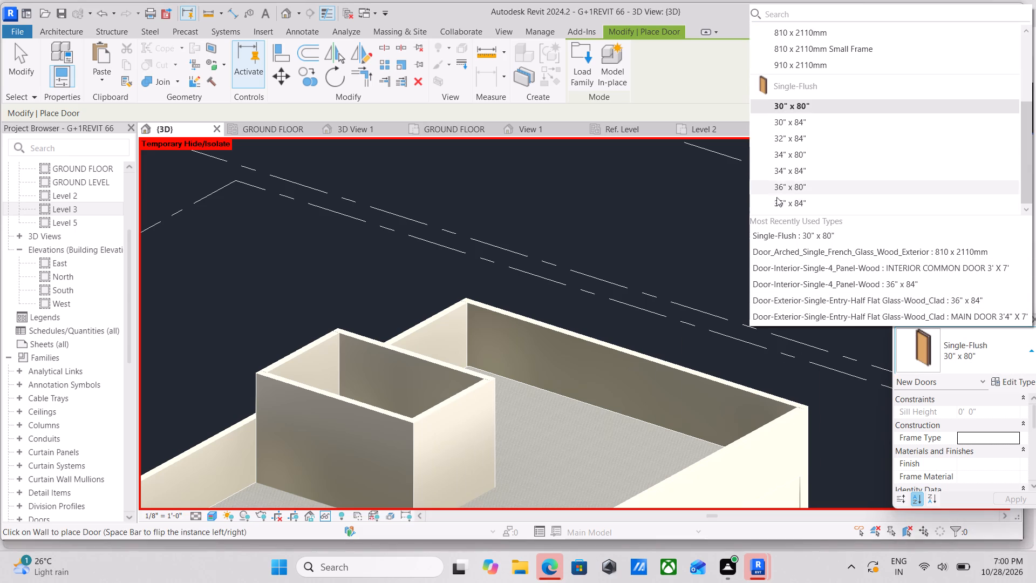
{"action": "scroll", "coordinate": [777, 199], "scroll_direction": "up", "scroll_amount": 3}
{"action": "scroll", "coordinate": [786, 178], "scroll_direction": "down", "scroll_amount": 2}
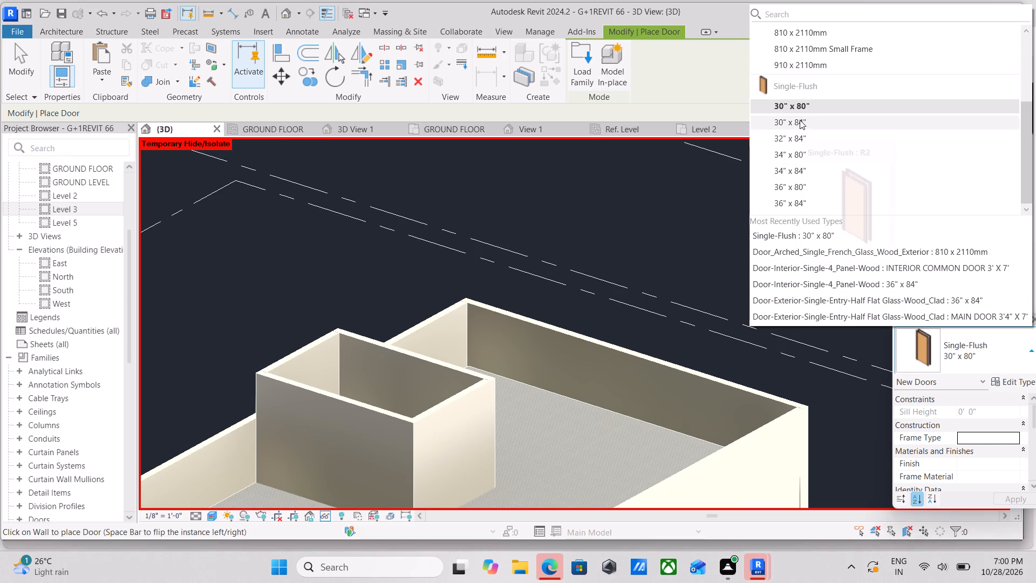
{"action": "left_click", "coordinate": [800, 107]}
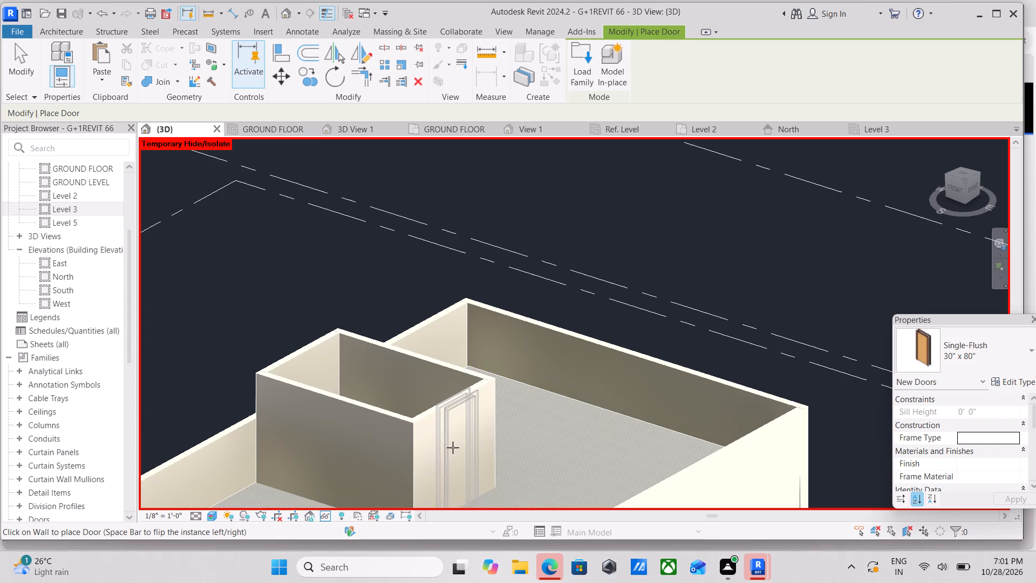
{"action": "left_click", "coordinate": [454, 461]}
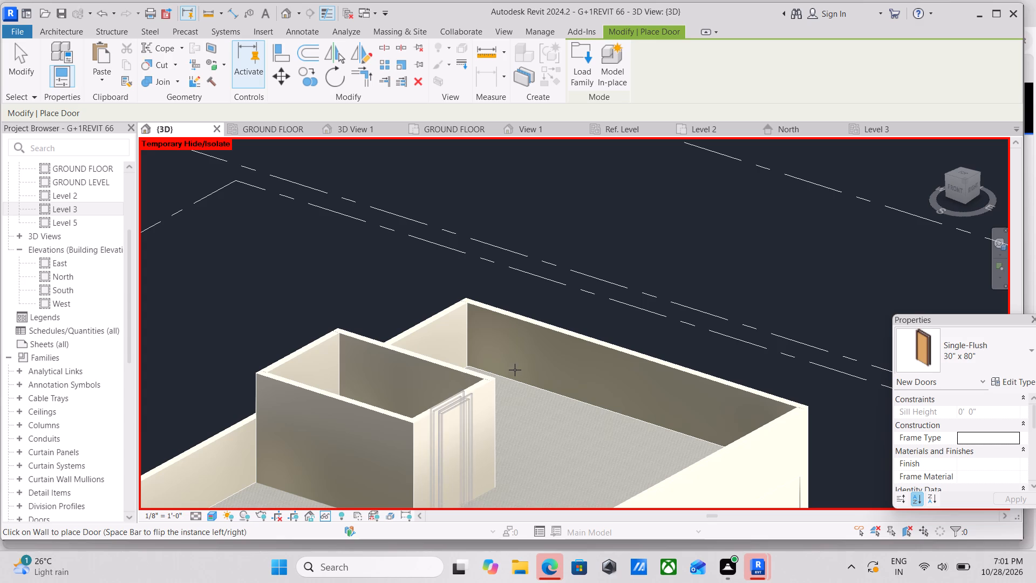
{"action": "key", "text": "Escape"}
{"action": "key", "text": "Escape"}
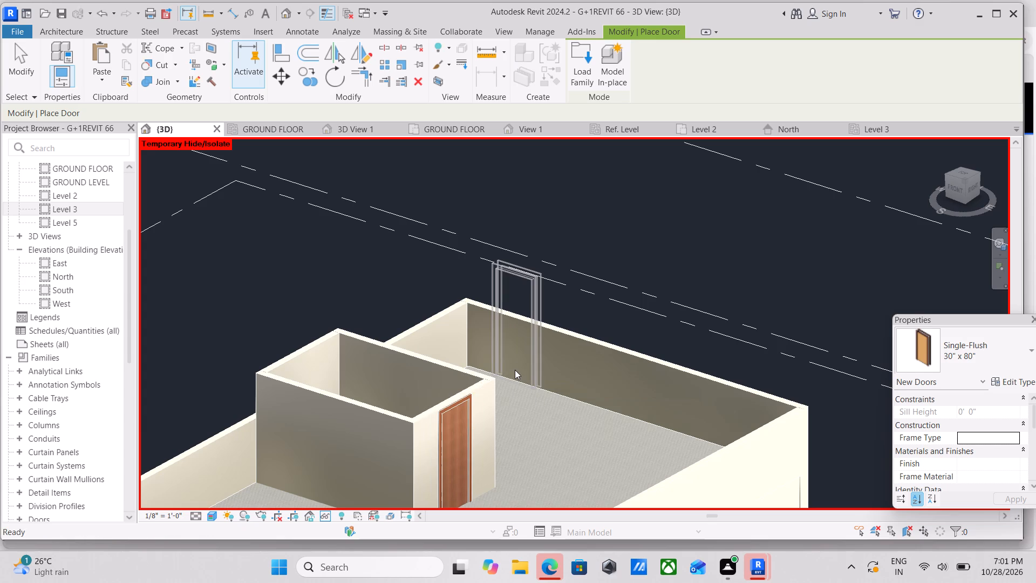
{"action": "key", "text": "Escape"}
{"action": "key", "text": "Escape"}
Examine the whole house from the front, including the ground-floor windows, entrance door and balcony up close.
{"action": "scroll", "coordinate": [445, 402], "scroll_direction": "down", "scroll_amount": 1}
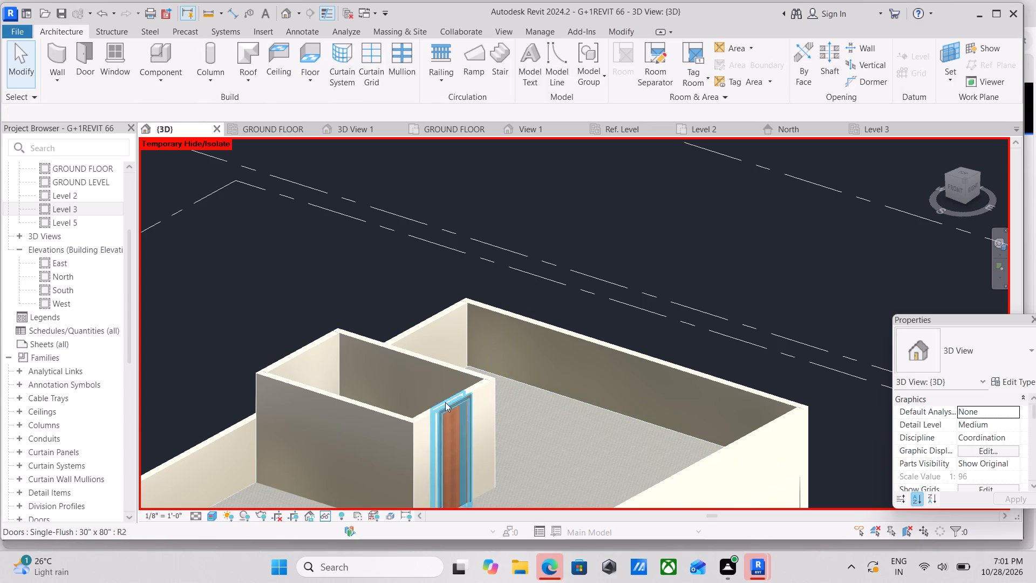
{"action": "scroll", "coordinate": [445, 402], "scroll_direction": "down", "scroll_amount": 5}
{"action": "middle_click_drag", "start_coordinate": [448, 431], "coordinate": [551, 255]}
{"action": "middle_click_drag", "start_coordinate": [508, 406], "coordinate": [557, 334]}
{"action": "middle_click_drag", "start_coordinate": [555, 399], "coordinate": [623, 316], "text": "shift"}
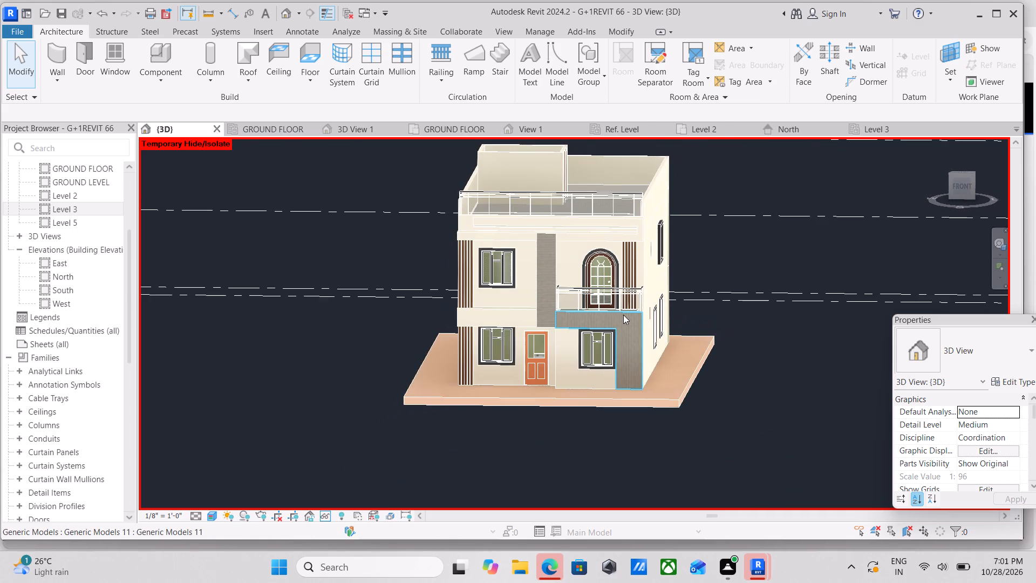
{"action": "middle_click", "coordinate": [623, 315], "text": "shift"}
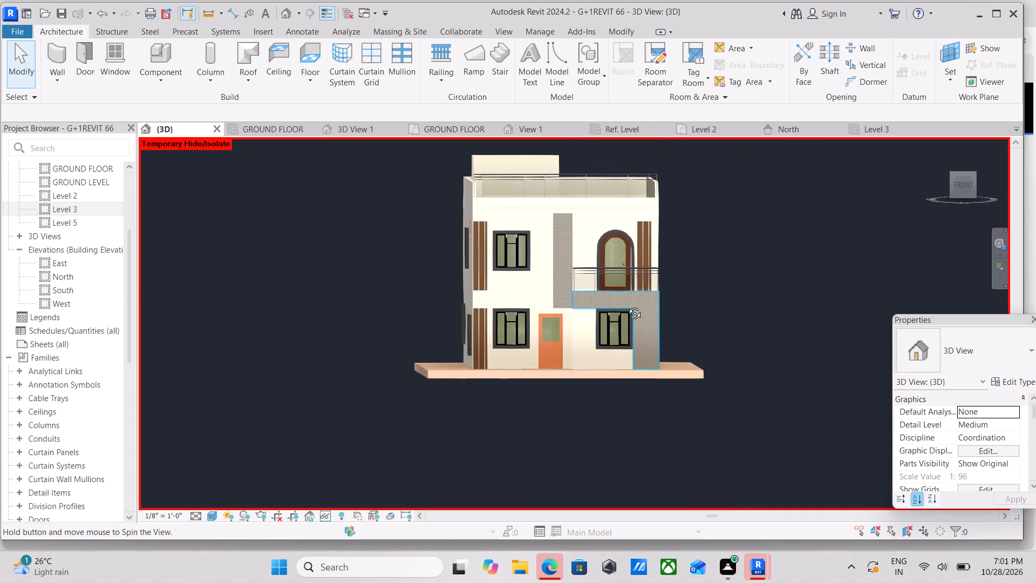
{"action": "middle_click_drag", "start_coordinate": [616, 328], "coordinate": [618, 351]}
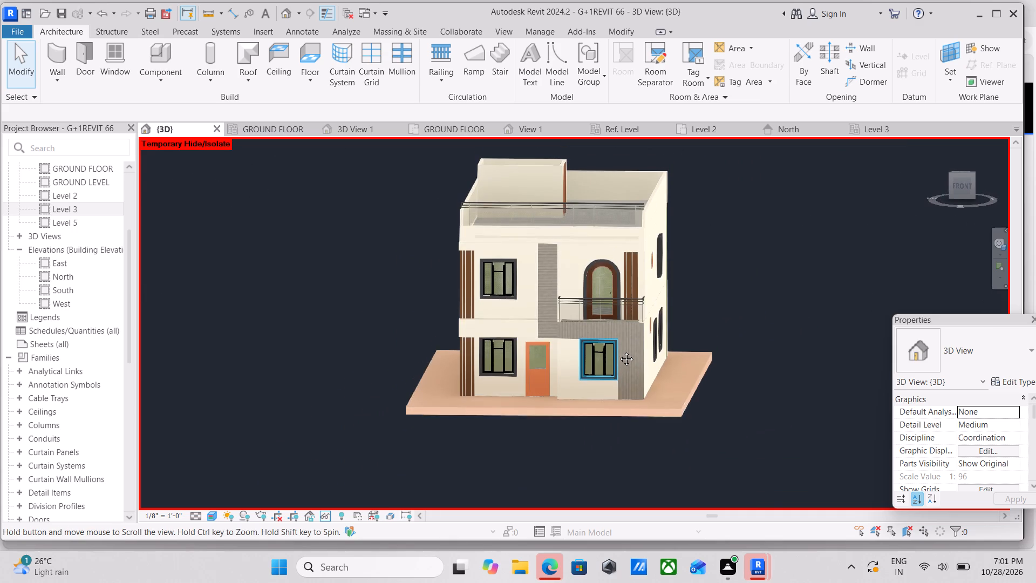
{"action": "middle_click_drag", "start_coordinate": [618, 351], "coordinate": [619, 360]}
{"action": "scroll", "coordinate": [619, 360], "scroll_direction": "up", "scroll_amount": 1}
{"action": "scroll", "coordinate": [554, 361], "scroll_direction": "up", "scroll_amount": 3}
{"action": "scroll", "coordinate": [448, 361], "scroll_direction": "up", "scroll_amount": 5}
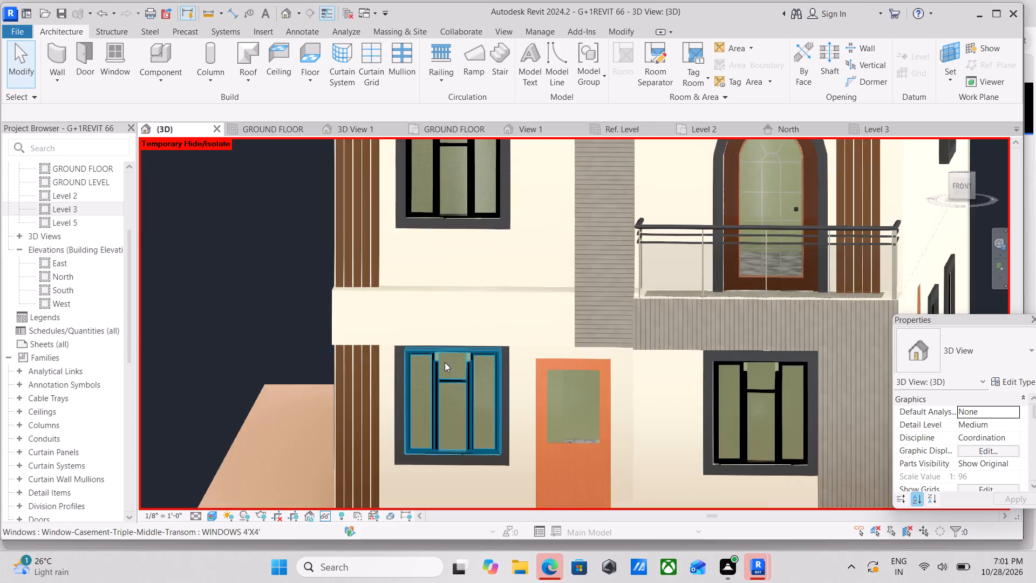
Examine the front windows, the glass balcony railing and the arched balcony door up close, including the full front facade.
{"action": "scroll", "coordinate": [445, 362], "scroll_direction": "up", "scroll_amount": 3}
{"action": "scroll", "coordinate": [423, 375], "scroll_direction": "down", "scroll_amount": 5}
{"action": "scroll", "coordinate": [503, 369], "scroll_direction": "down", "scroll_amount": 5}
{"action": "middle_click_drag", "start_coordinate": [505, 370], "coordinate": [505, 425]}
{"action": "scroll", "coordinate": [656, 366], "scroll_direction": "up", "scroll_amount": 7}
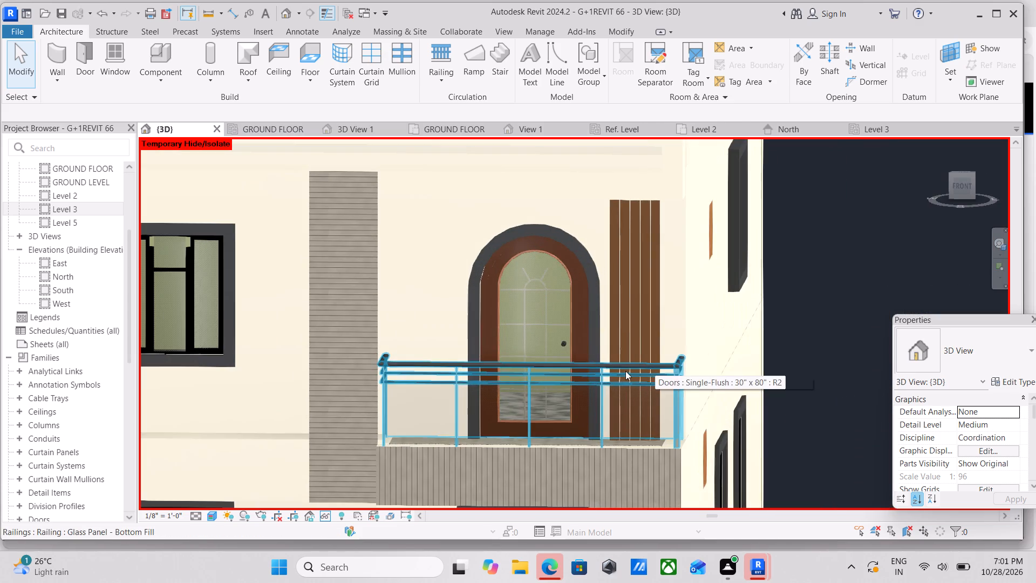
{"action": "scroll", "coordinate": [568, 376], "scroll_direction": "down", "scroll_amount": 6}
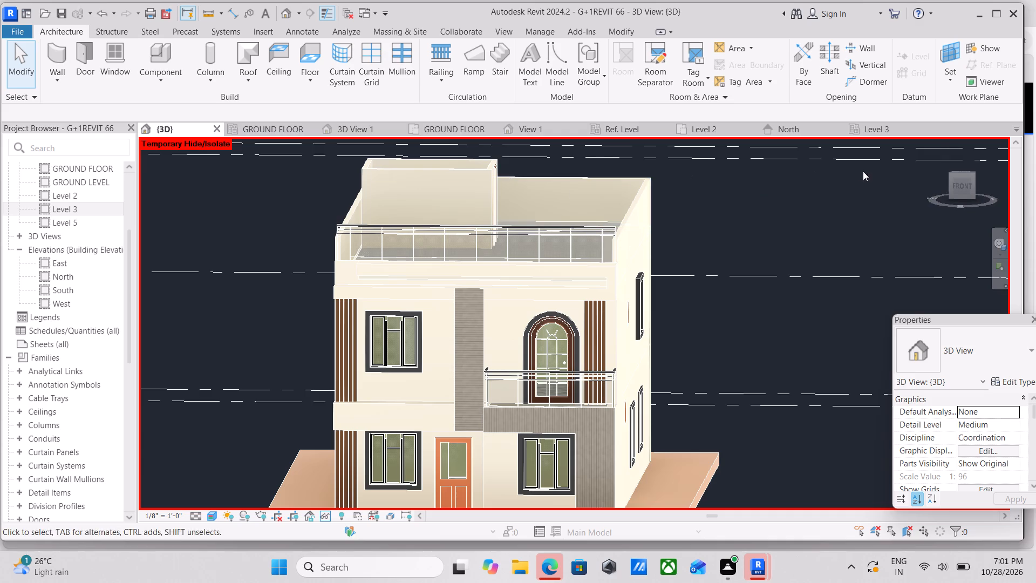
Delete the Level 5 datum at 22'-0" from the front view of the house, together with its associated plan views.
{"action": "left_click", "coordinate": [959, 187]}
{"action": "scroll", "coordinate": [555, 333], "scroll_direction": "up", "scroll_amount": 3}
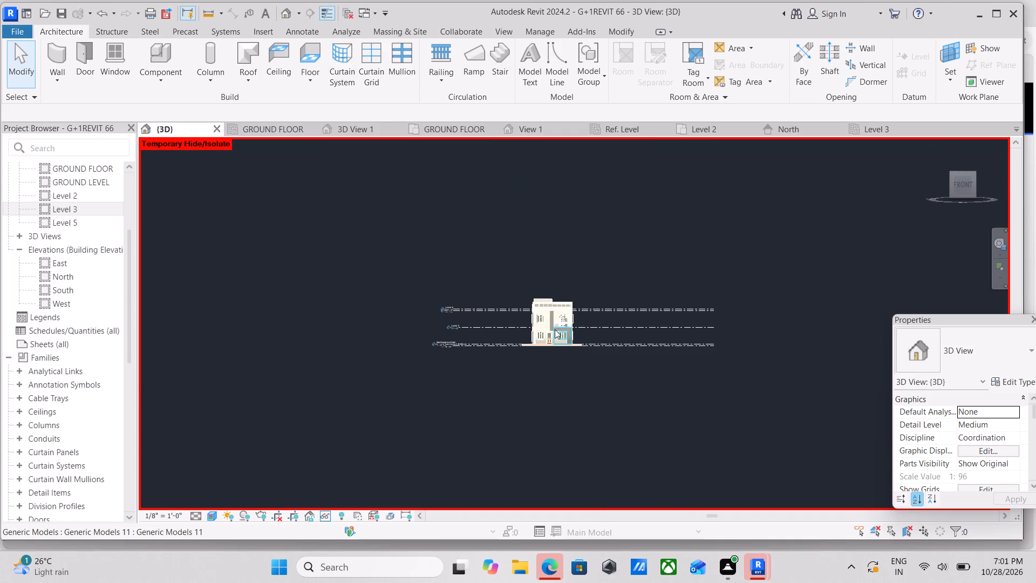
{"action": "scroll", "coordinate": [555, 311], "scroll_direction": "up", "scroll_amount": 2}
{"action": "scroll", "coordinate": [425, 268], "scroll_direction": "up", "scroll_amount": 2}
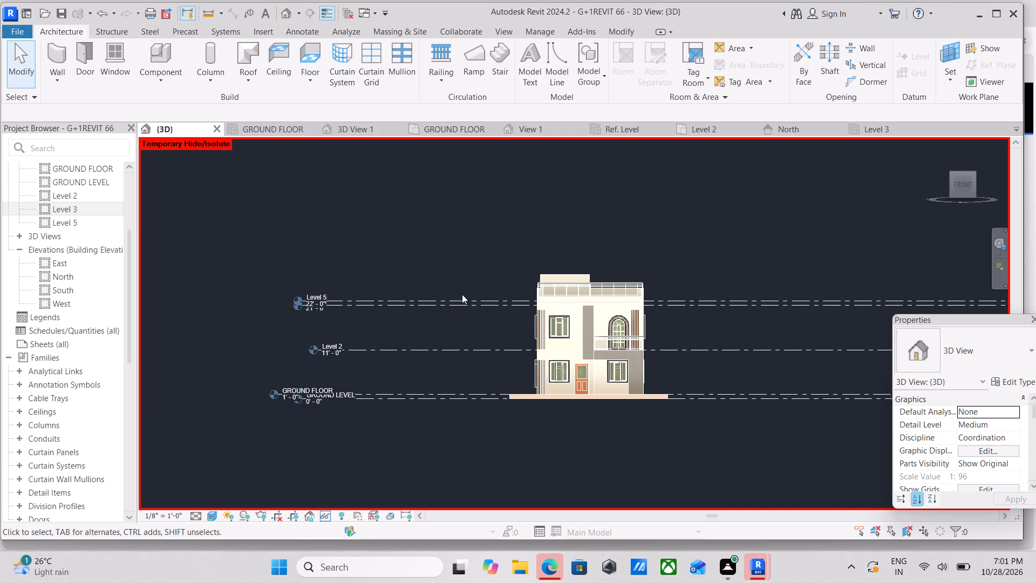
{"action": "left_click", "coordinate": [461, 299]}
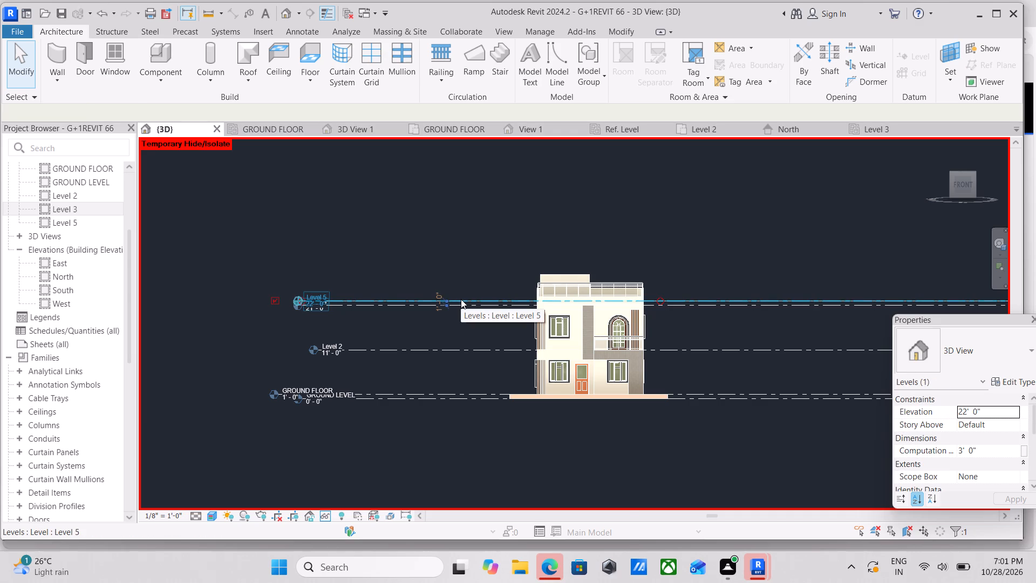
{"action": "right_click", "coordinate": [461, 299]}
{"action": "left_click", "coordinate": [511, 336]}
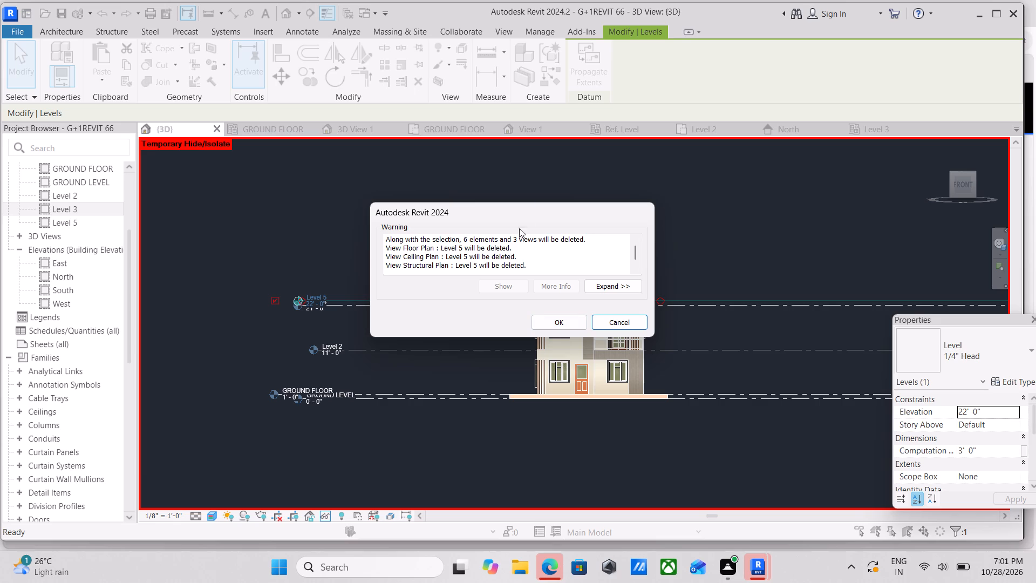
{"action": "scroll", "coordinate": [512, 255], "scroll_direction": "down", "scroll_amount": 3}
{"action": "scroll", "coordinate": [511, 260], "scroll_direction": "up", "scroll_amount": 5}
{"action": "left_click", "coordinate": [553, 326]}
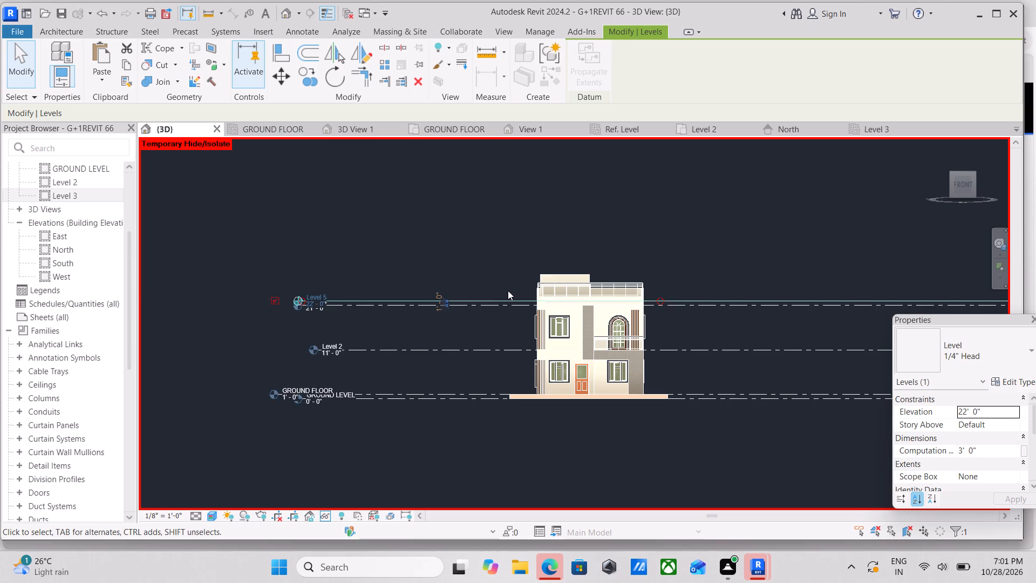
Examine the house's front facade, side wall and rooftop stair enclosure in 3D, including the levels around them.
{"action": "scroll", "coordinate": [507, 304], "scroll_direction": "up", "scroll_amount": 2}
{"action": "scroll", "coordinate": [515, 300], "scroll_direction": "down", "scroll_amount": 2}
{"action": "middle_click_drag", "start_coordinate": [515, 300], "coordinate": [195, 296]}
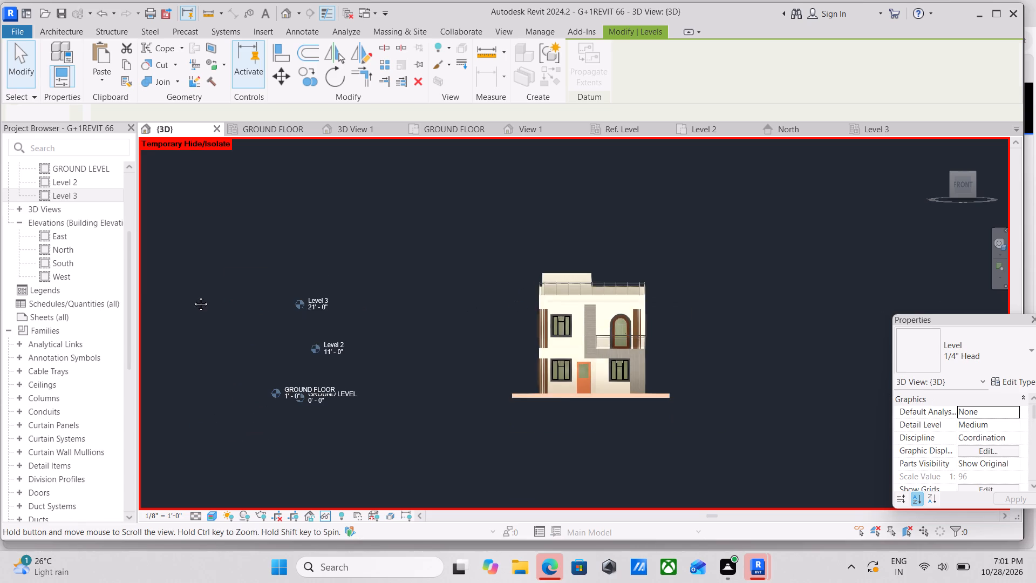
{"action": "scroll", "coordinate": [381, 294], "scroll_direction": "down", "scroll_amount": 3}
{"action": "scroll", "coordinate": [483, 317], "scroll_direction": "down", "scroll_amount": 3}
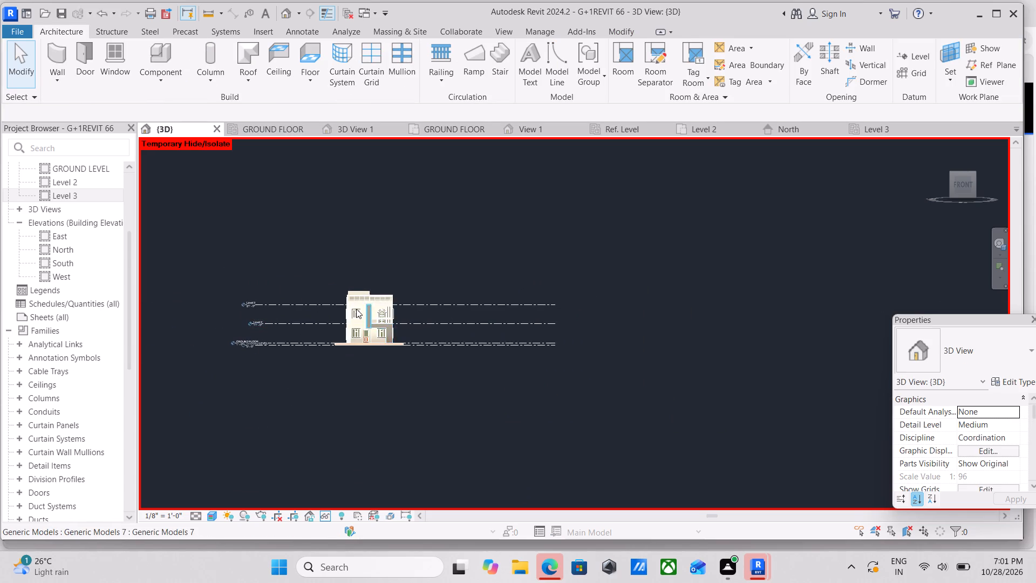
{"action": "scroll", "coordinate": [356, 309], "scroll_direction": "up", "scroll_amount": 11}
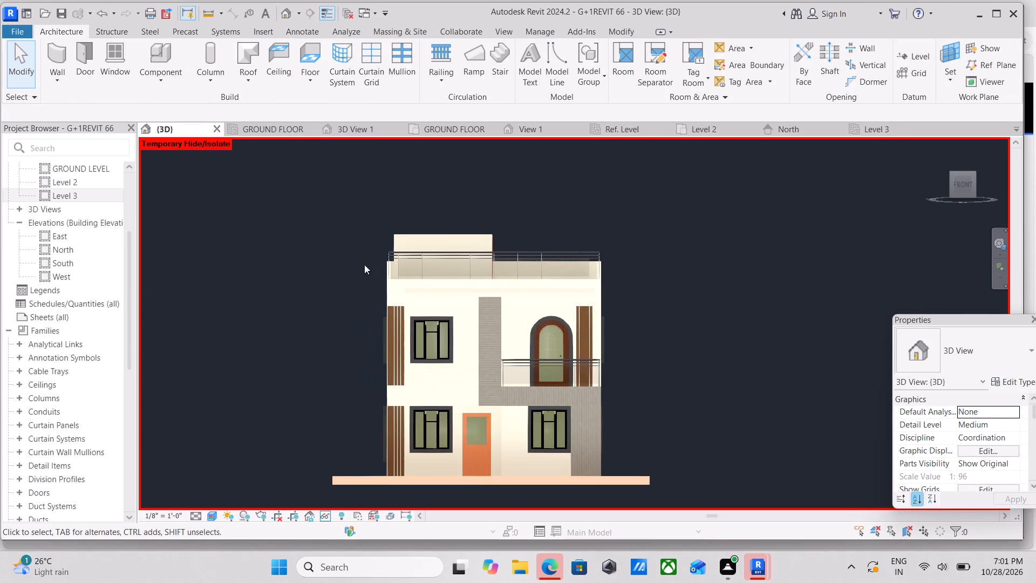
{"action": "middle_click_drag", "start_coordinate": [387, 220], "coordinate": [429, 238]}
{"action": "scroll", "coordinate": [429, 239], "scroll_direction": "up", "scroll_amount": 1}
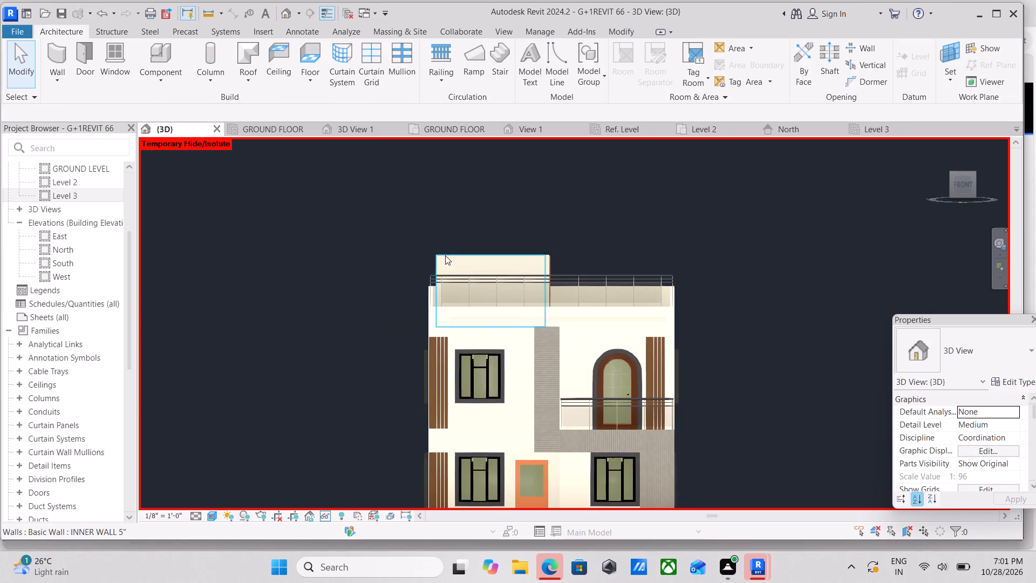
{"action": "scroll", "coordinate": [471, 253], "scroll_direction": "down", "scroll_amount": 1}
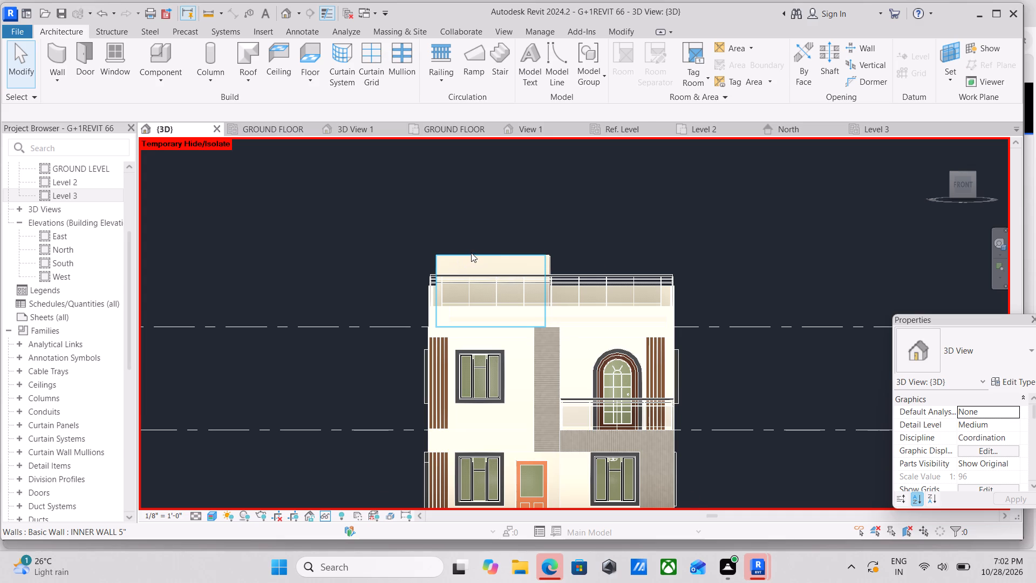
{"action": "scroll", "coordinate": [471, 253], "scroll_direction": "down", "scroll_amount": 1}
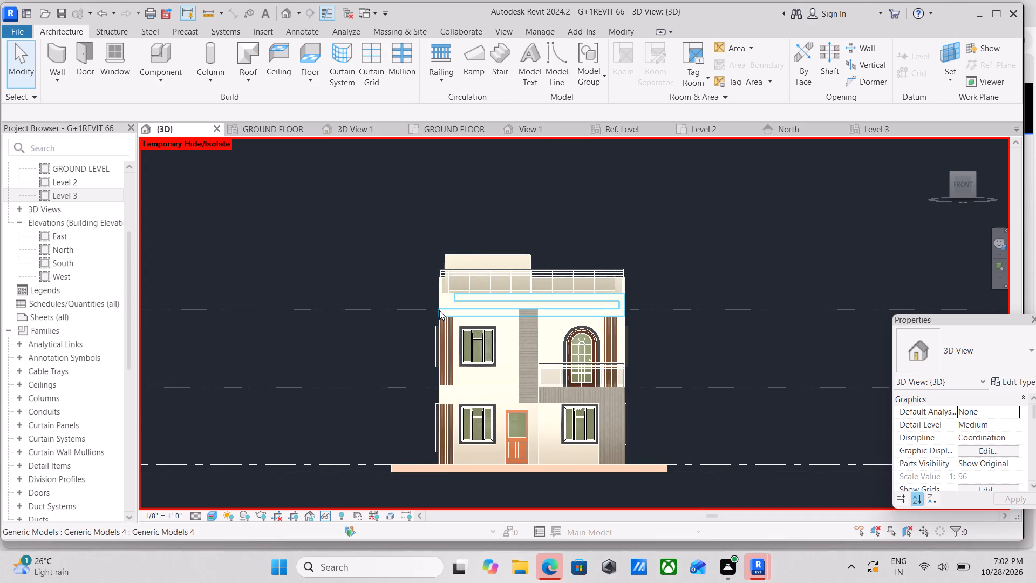
{"action": "middle_click_drag", "start_coordinate": [439, 310], "coordinate": [552, 390], "text": "shift"}
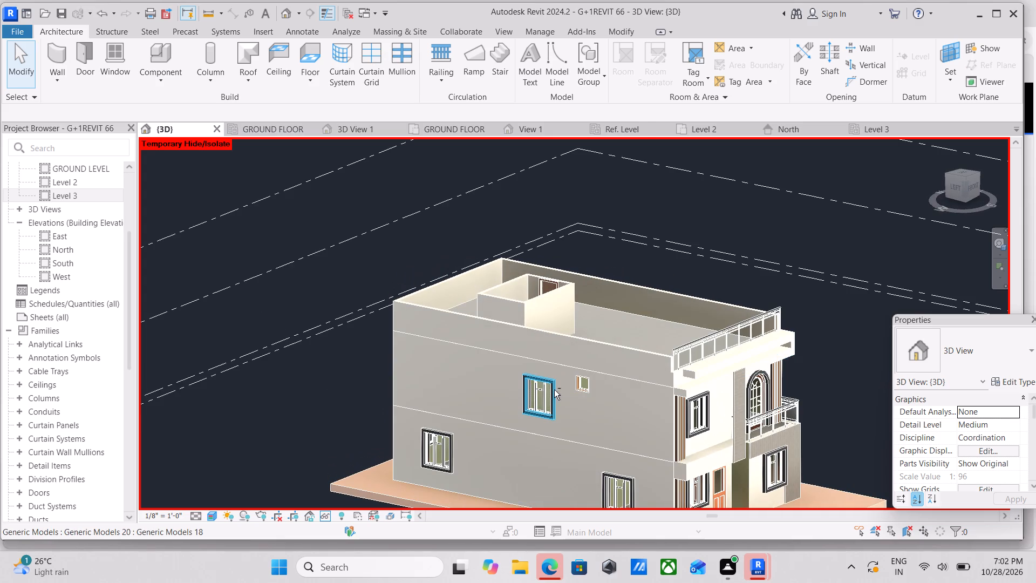
{"action": "middle_click_drag", "start_coordinate": [554, 390], "coordinate": [461, 320], "text": "shift"}
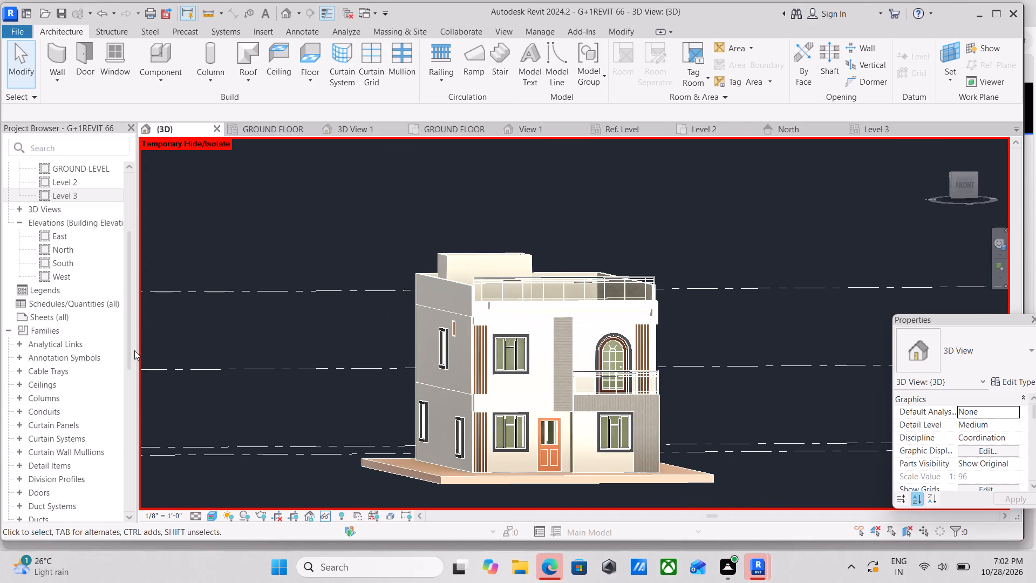
In the North elevation, draw a new level at 28'-0" along the rooftop stair enclosure's top, ending in line with the Level 2 head.
{"action": "double_click", "coordinate": [68, 252]}
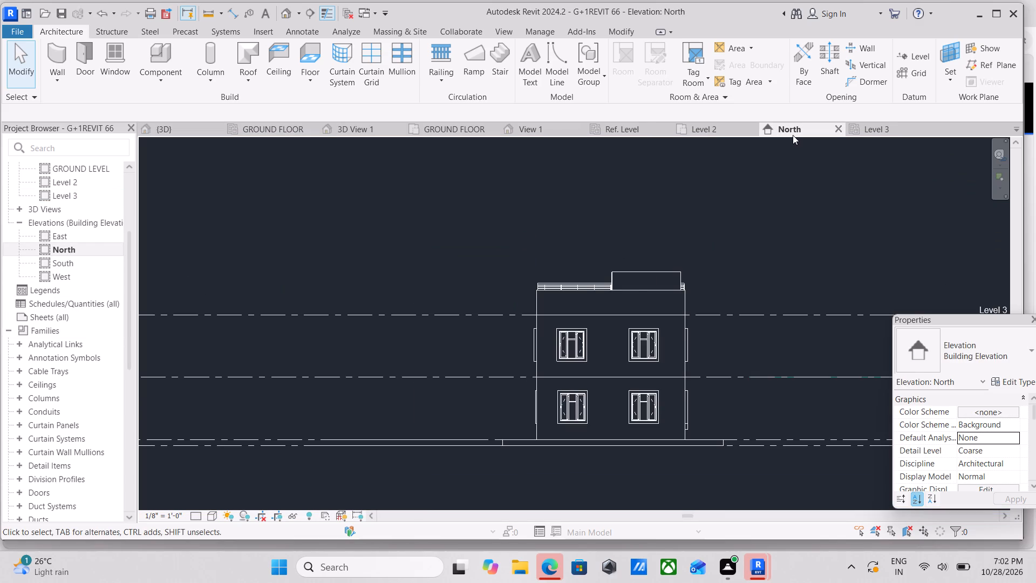
{"action": "type", "text": "LL"}
{"action": "scroll", "coordinate": [682, 284], "scroll_direction": "up", "scroll_amount": 1}
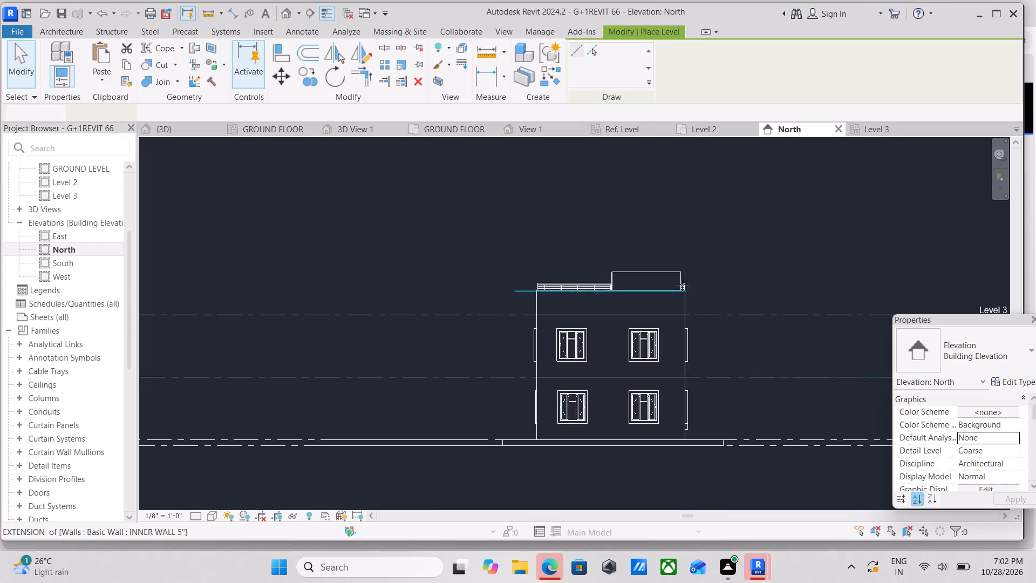
{"action": "scroll", "coordinate": [682, 284], "scroll_direction": "up", "scroll_amount": 8}
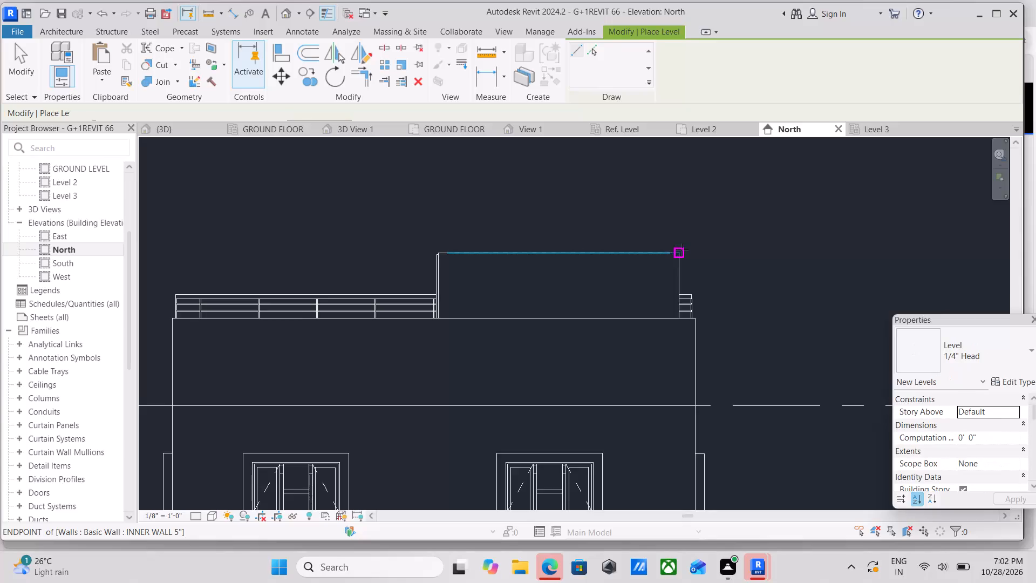
{"action": "left_click", "coordinate": [682, 249]}
{"action": "middle_click_drag", "start_coordinate": [296, 255], "coordinate": [827, 213]}
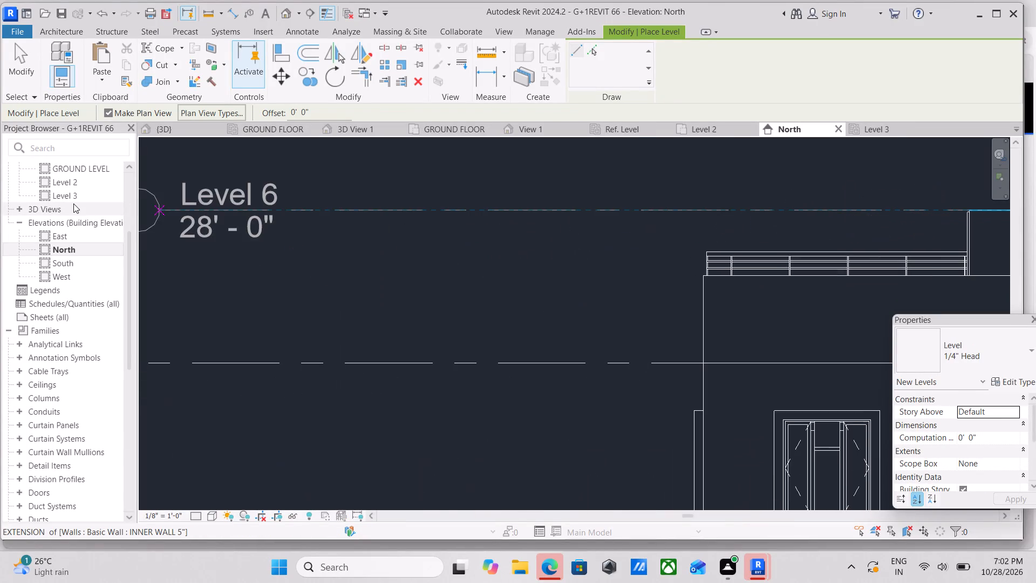
{"action": "middle_click_drag", "start_coordinate": [313, 239], "coordinate": [707, 245]}
{"action": "scroll", "coordinate": [333, 225], "scroll_direction": "down", "scroll_amount": 1}
{"action": "middle_click_drag", "start_coordinate": [333, 225], "coordinate": [389, 214]}
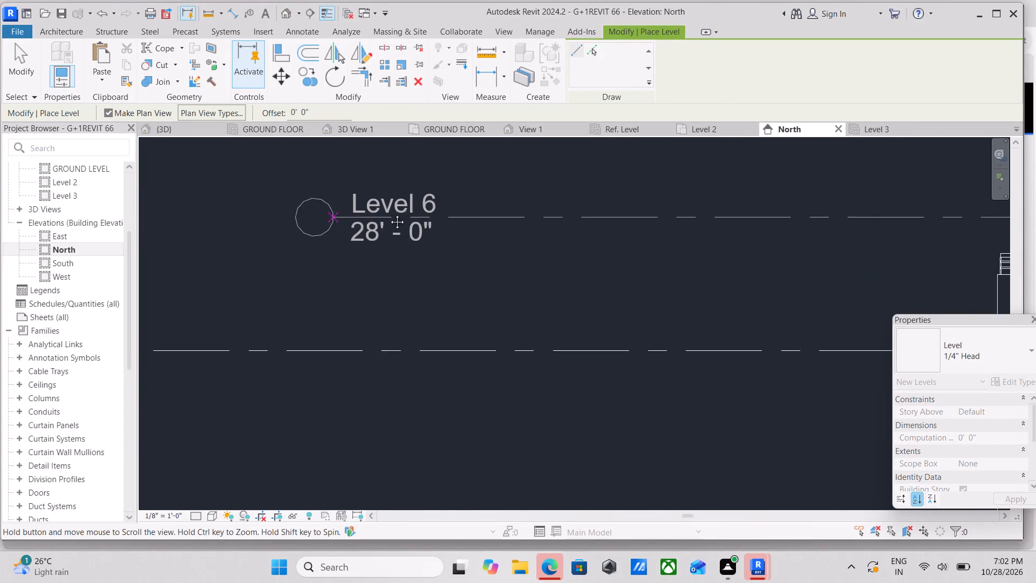
{"action": "middle_click_drag", "start_coordinate": [389, 214], "coordinate": [633, 187]}
{"action": "scroll", "coordinate": [447, 210], "scroll_direction": "down", "scroll_amount": 4}
{"action": "scroll", "coordinate": [391, 206], "scroll_direction": "down", "scroll_amount": 2}
{"action": "middle_click_drag", "start_coordinate": [391, 206], "coordinate": [434, 206]}
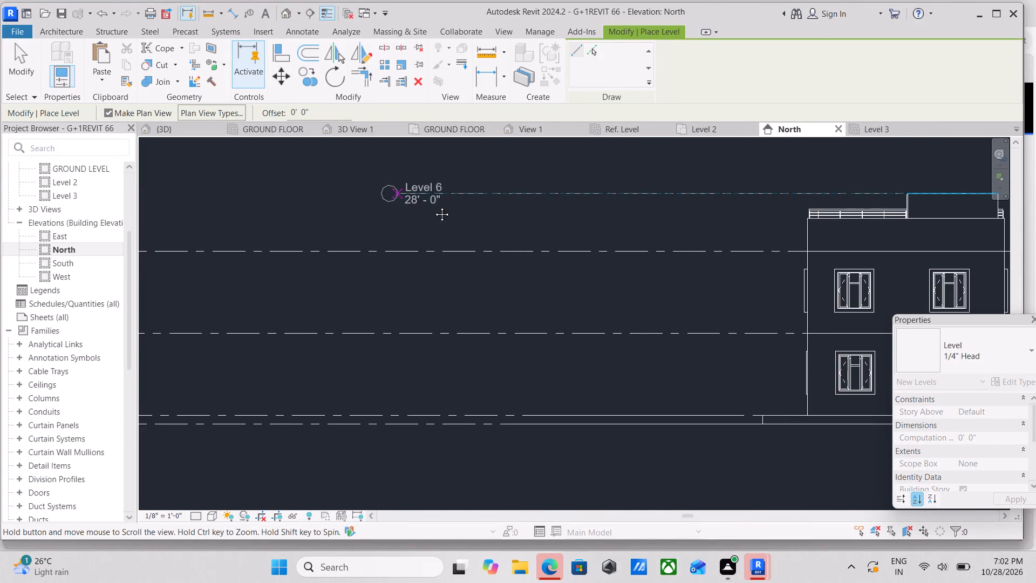
{"action": "middle_click_drag", "start_coordinate": [434, 206], "coordinate": [562, 228]}
{"action": "scroll", "coordinate": [487, 207], "scroll_direction": "down", "scroll_amount": 1}
{"action": "middle_click_drag", "start_coordinate": [487, 207], "coordinate": [374, 209]}
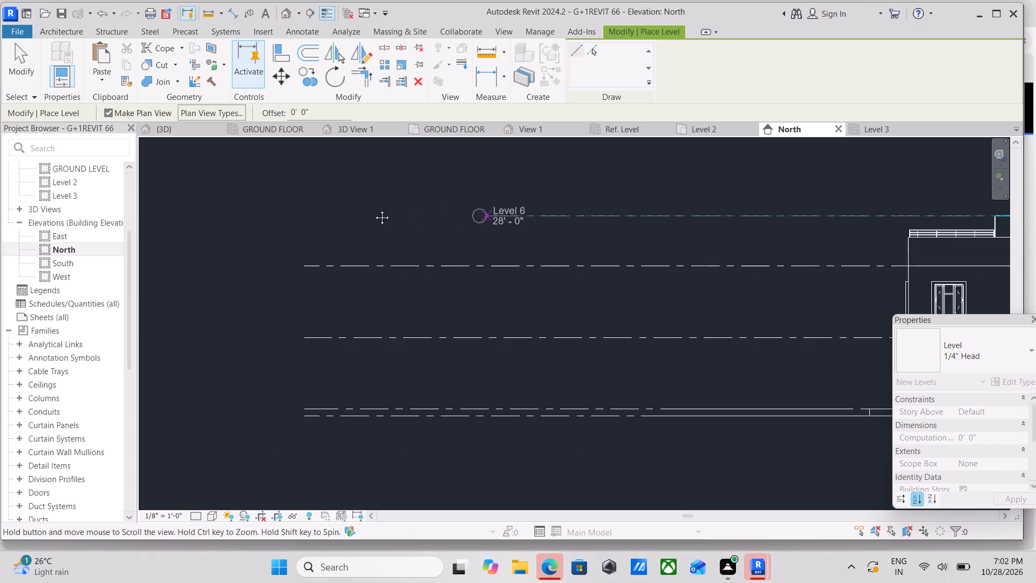
{"action": "middle_click_drag", "start_coordinate": [374, 209], "coordinate": [190, 203]}
{"action": "middle_click_drag", "start_coordinate": [766, 206], "coordinate": [525, 218]}
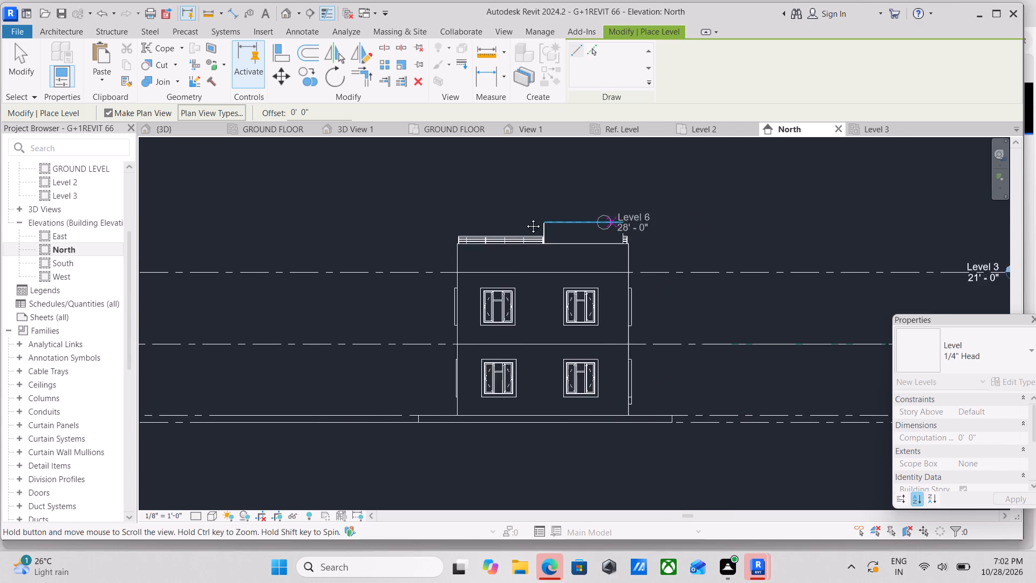
{"action": "middle_click_drag", "start_coordinate": [525, 218], "coordinate": [500, 217]}
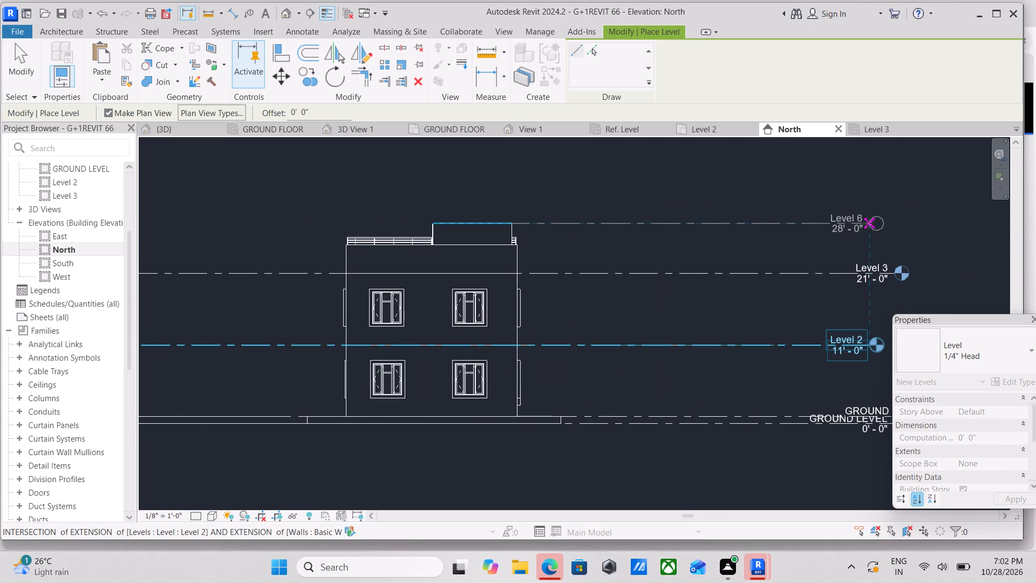
{"action": "left_click", "coordinate": [869, 223]}
{"action": "key", "text": "Escape"}
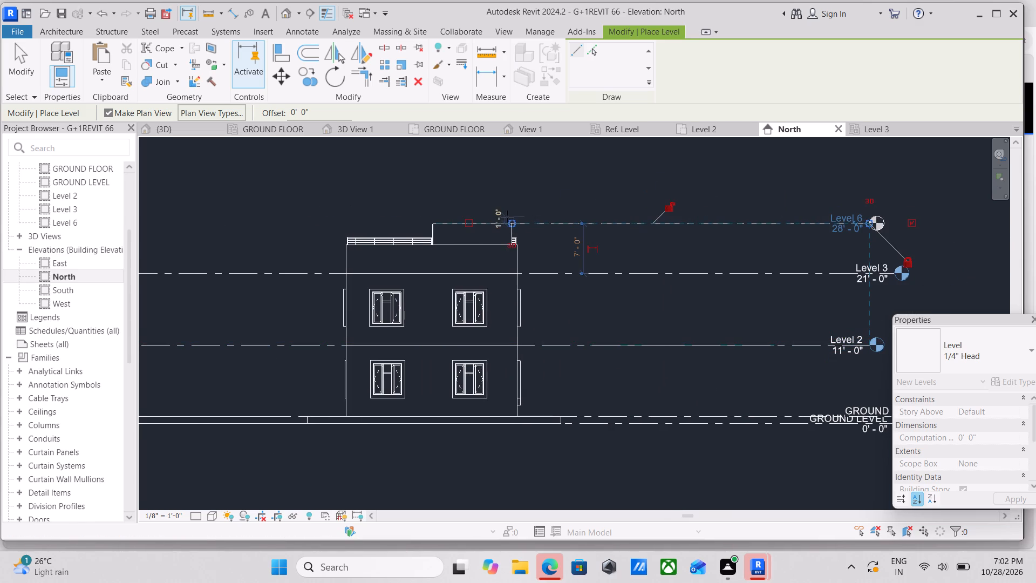
{"action": "key", "text": "Escape"}
{"action": "scroll", "coordinate": [507, 216], "scroll_direction": "up", "scroll_amount": 2}
{"action": "key", "text": "Escape"}
{"action": "scroll", "coordinate": [492, 227], "scroll_direction": "up", "scroll_amount": 1}
{"action": "key", "text": "Escape"}
{"action": "key", "text": "Escape"}
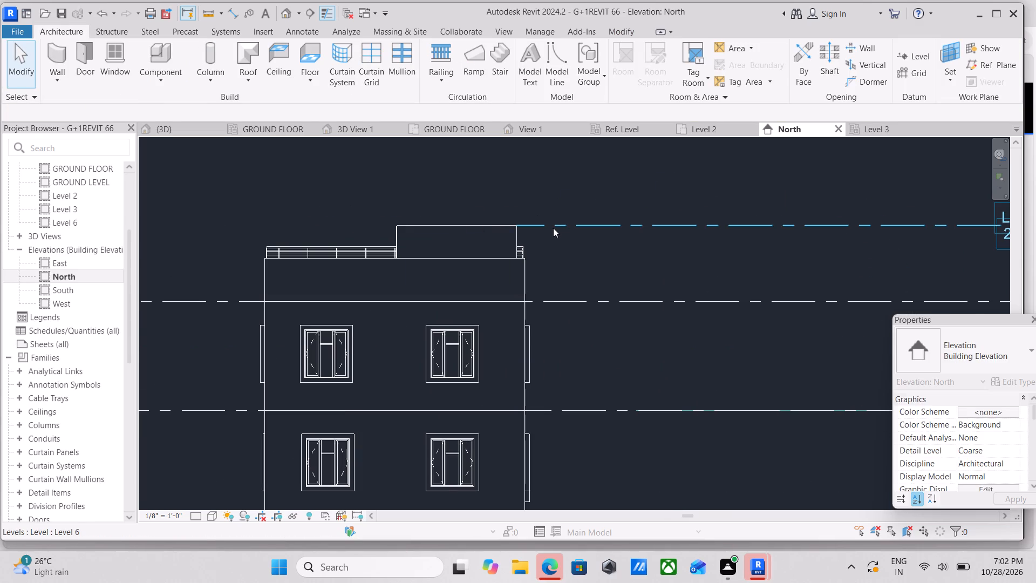
Extend the headless end of the 28'-0" level line across the house to near the ends of the levels below.
{"action": "left_click", "coordinate": [555, 226]}
{"action": "scroll", "coordinate": [547, 235], "scroll_direction": "down", "scroll_amount": 1}
{"action": "middle_click_drag", "start_coordinate": [548, 235], "coordinate": [608, 236]}
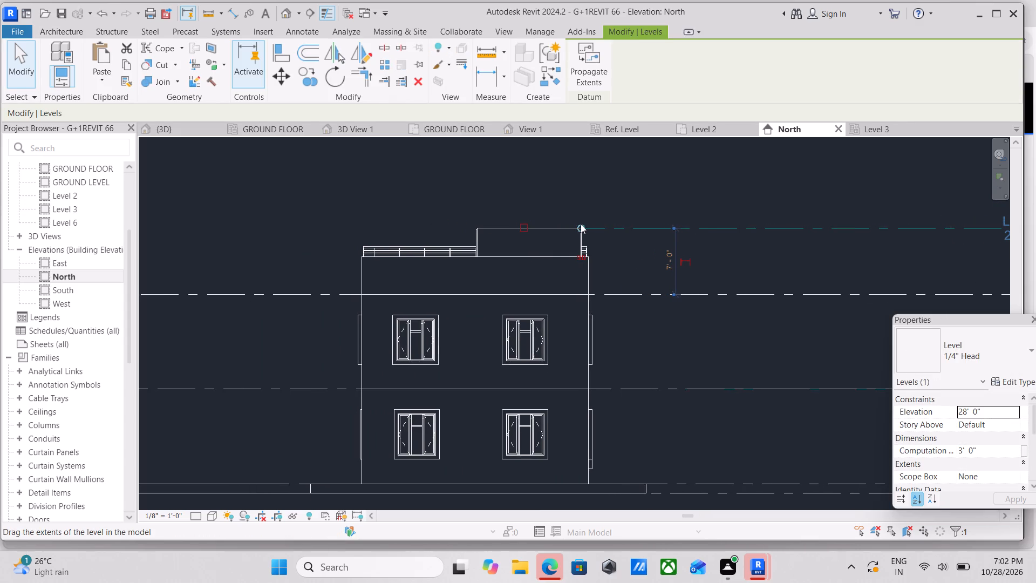
{"action": "left_click_drag", "start_coordinate": [581, 224], "coordinate": [226, 228]}
{"action": "middle_click_drag", "start_coordinate": [231, 227], "coordinate": [297, 221]}
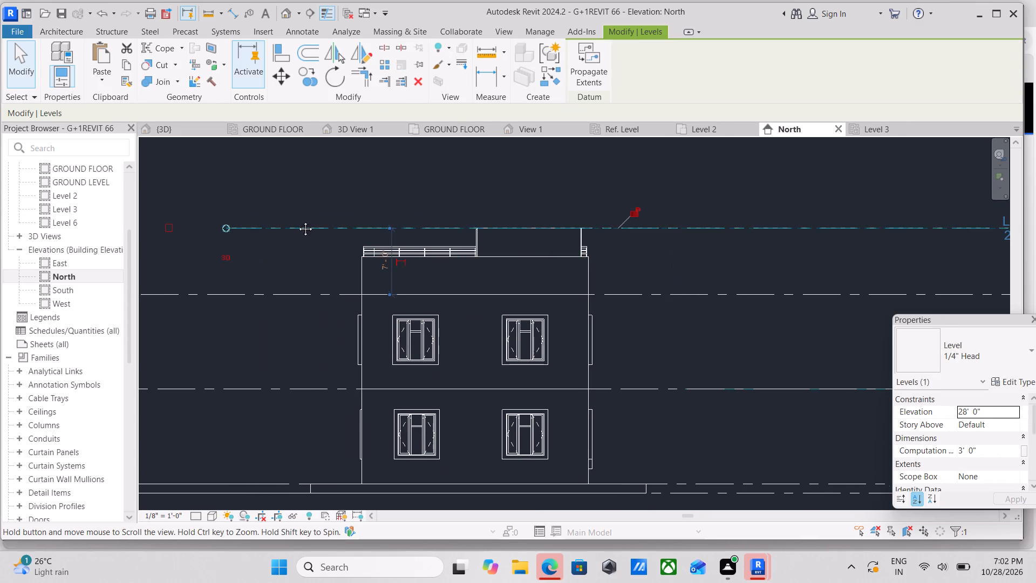
{"action": "middle_click_drag", "start_coordinate": [297, 221], "coordinate": [546, 239]}
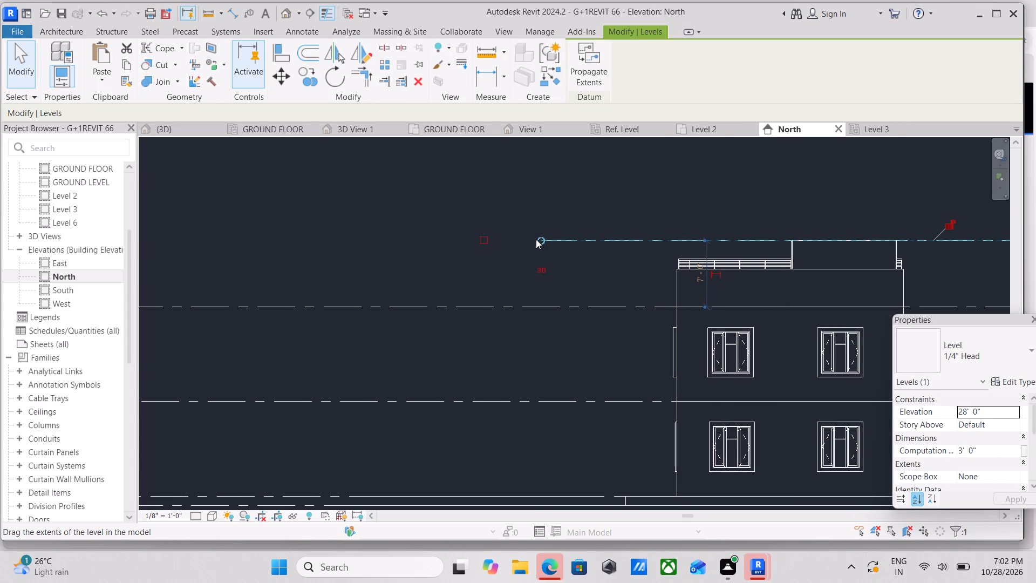
{"action": "left_click_drag", "start_coordinate": [539, 237], "coordinate": [126, 249]}
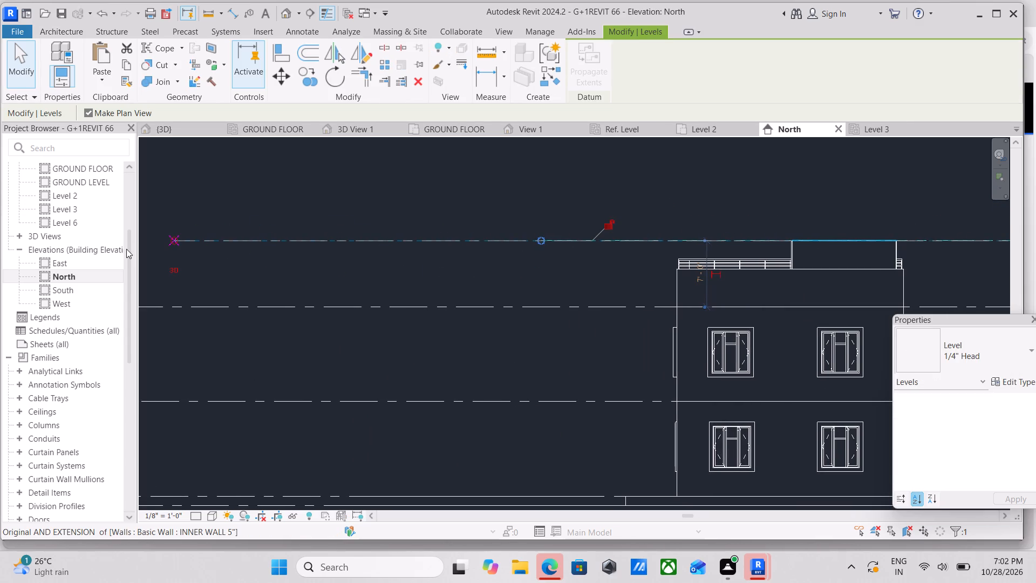
{"action": "scroll", "coordinate": [129, 248], "scroll_direction": "down", "scroll_amount": 2}
{"action": "middle_click_drag", "start_coordinate": [129, 248], "coordinate": [269, 273]}
{"action": "scroll", "coordinate": [316, 263], "scroll_direction": "down", "scroll_amount": 3}
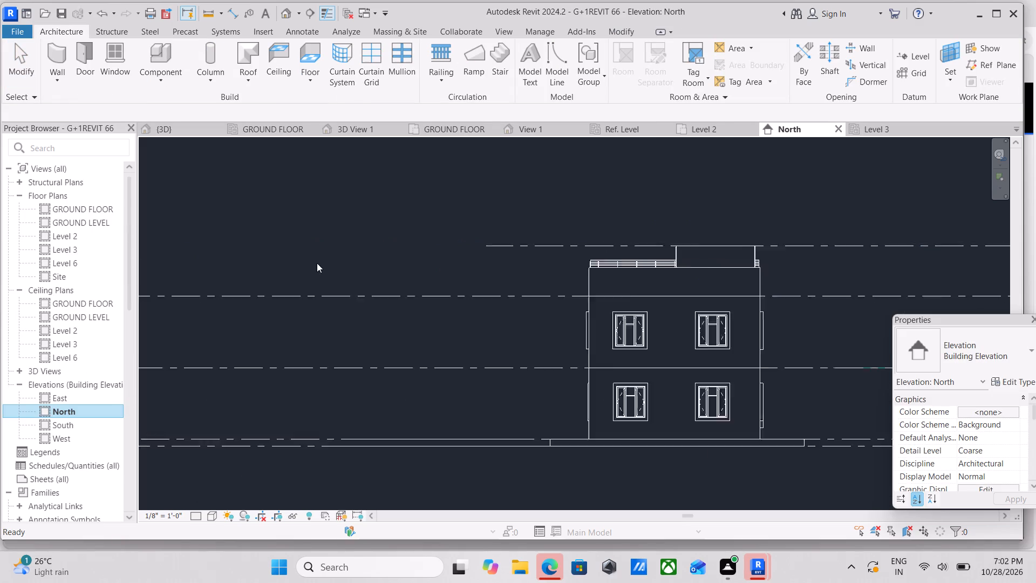
{"action": "key", "text": "Escape"}
{"action": "left_click", "coordinate": [495, 250]}
{"action": "scroll", "coordinate": [363, 260], "scroll_direction": "down", "scroll_amount": 2}
{"action": "middle_click_drag", "start_coordinate": [363, 260], "coordinate": [370, 259]}
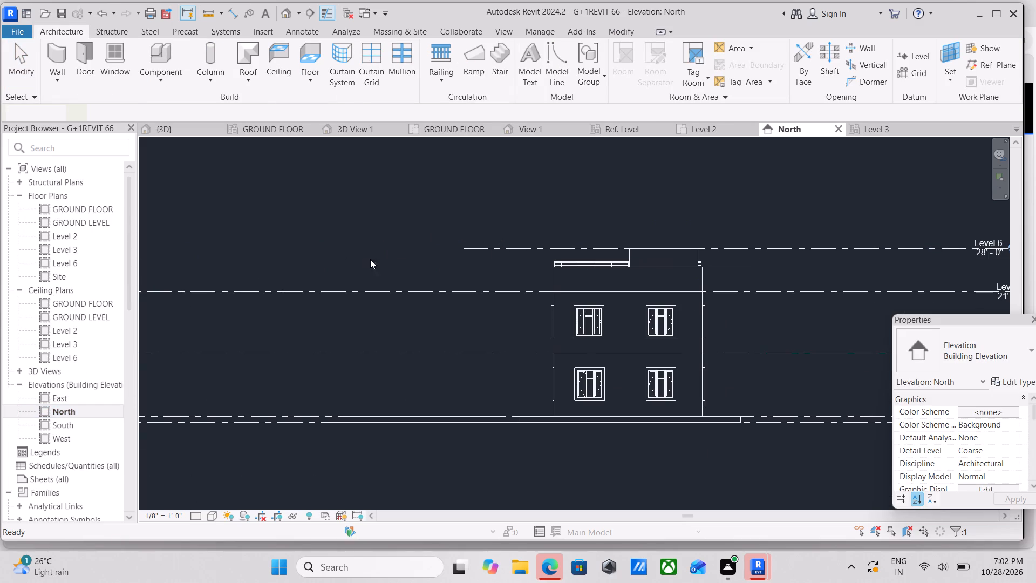
{"action": "middle_click_drag", "start_coordinate": [370, 259], "coordinate": [444, 291]}
{"action": "key", "text": "Escape"}
{"action": "key", "text": "Escape"}
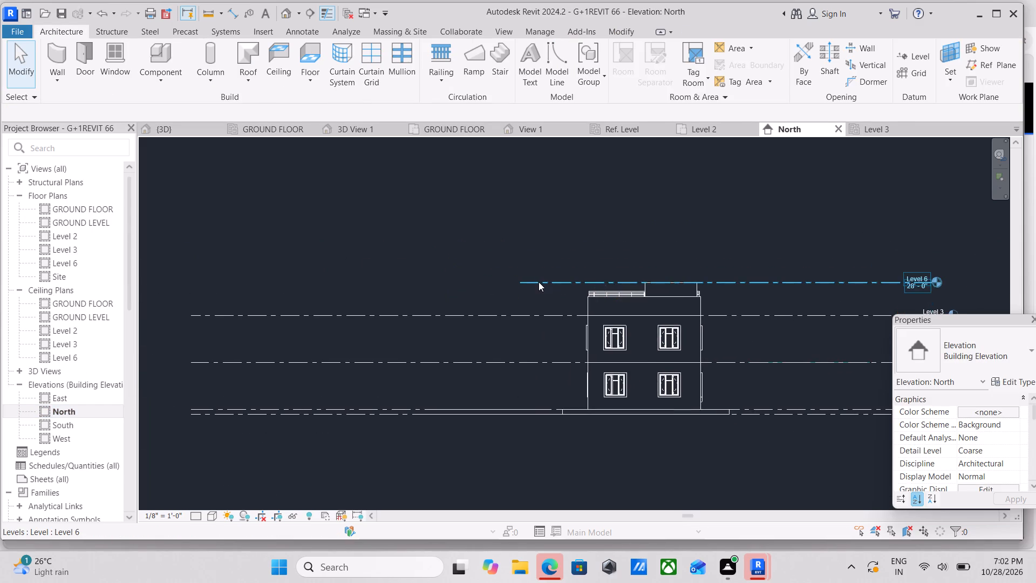
{"action": "left_click", "coordinate": [539, 282]}
{"action": "left_click_drag", "start_coordinate": [521, 279], "coordinate": [420, 274]}
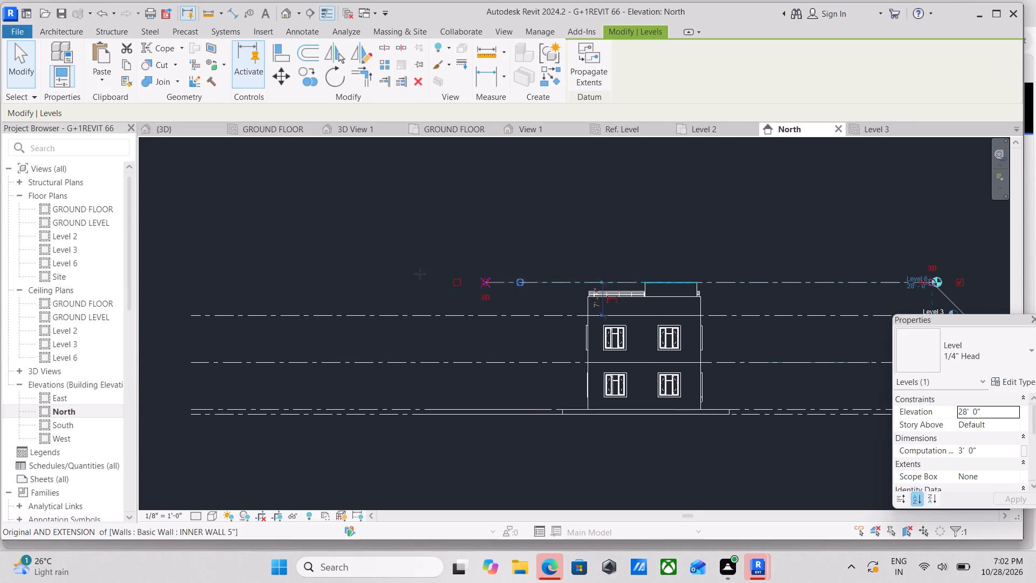
{"action": "left_click_drag", "start_coordinate": [420, 274], "coordinate": [198, 274]}
{"action": "key", "text": "Escape"}
{"action": "key", "text": "Escape"}
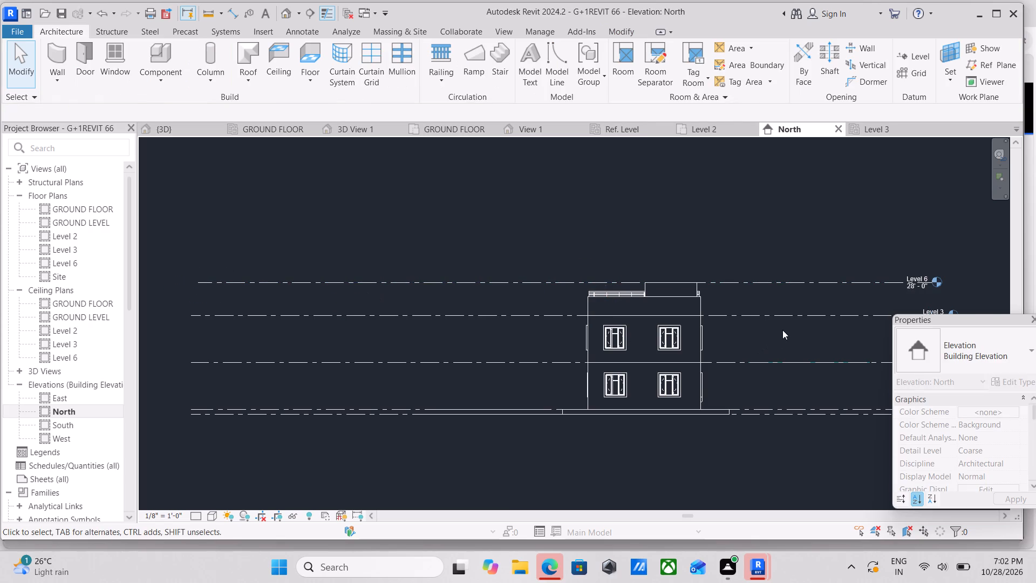
Examine the levels in the North elevation and the open rooftop stair enclosure in 3D, including its walls and door.
{"action": "scroll", "coordinate": [783, 328], "scroll_direction": "up", "scroll_amount": 3}
{"action": "scroll", "coordinate": [793, 319], "scroll_direction": "down", "scroll_amount": 2}
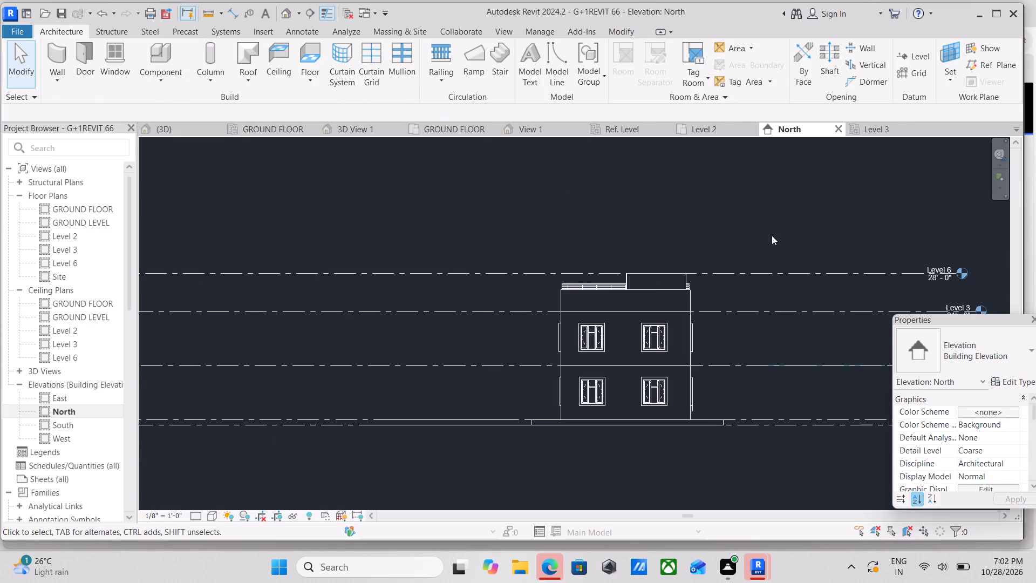
{"action": "middle_click_drag", "start_coordinate": [772, 235], "coordinate": [711, 251]}
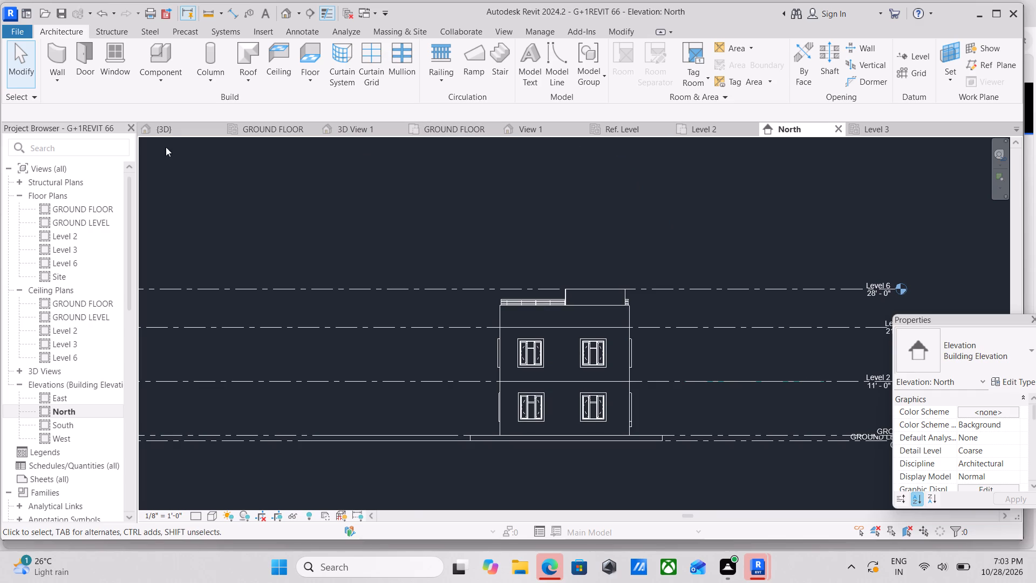
{"action": "left_click", "coordinate": [170, 131]}
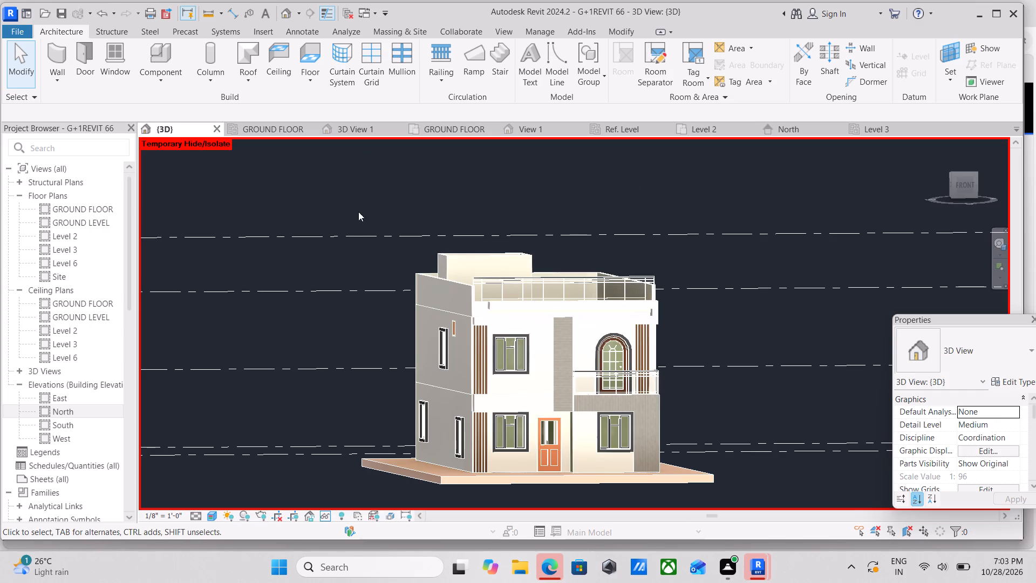
{"action": "left_click", "coordinate": [965, 189]}
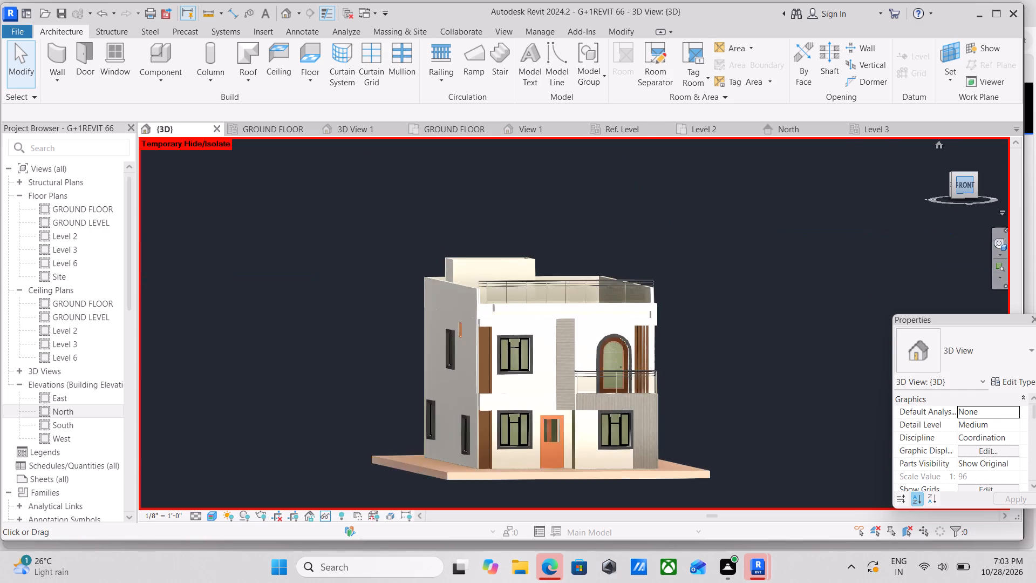
{"action": "scroll", "coordinate": [534, 287], "scroll_direction": "up", "scroll_amount": 8}
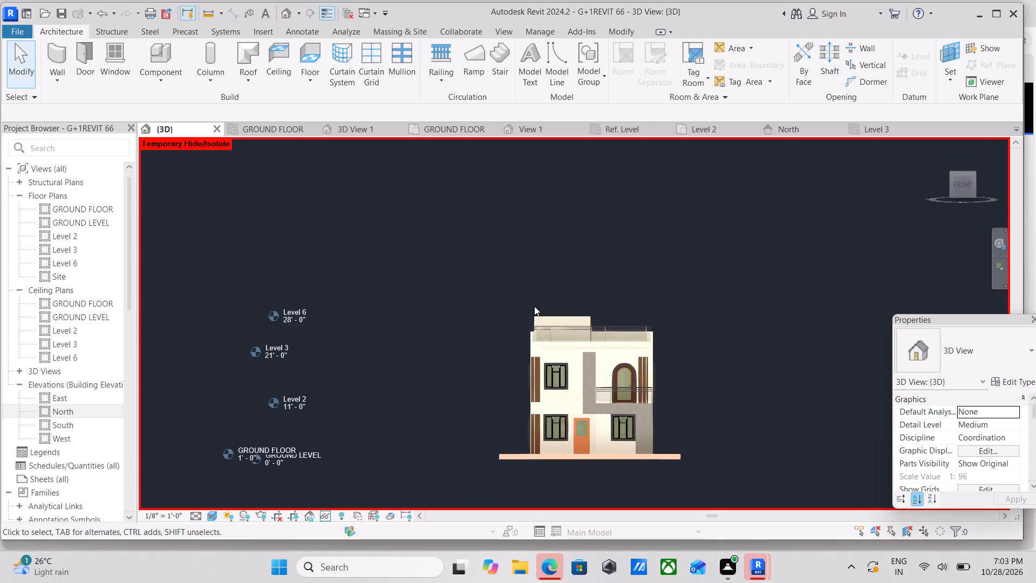
{"action": "scroll", "coordinate": [534, 306], "scroll_direction": "up", "scroll_amount": 3}
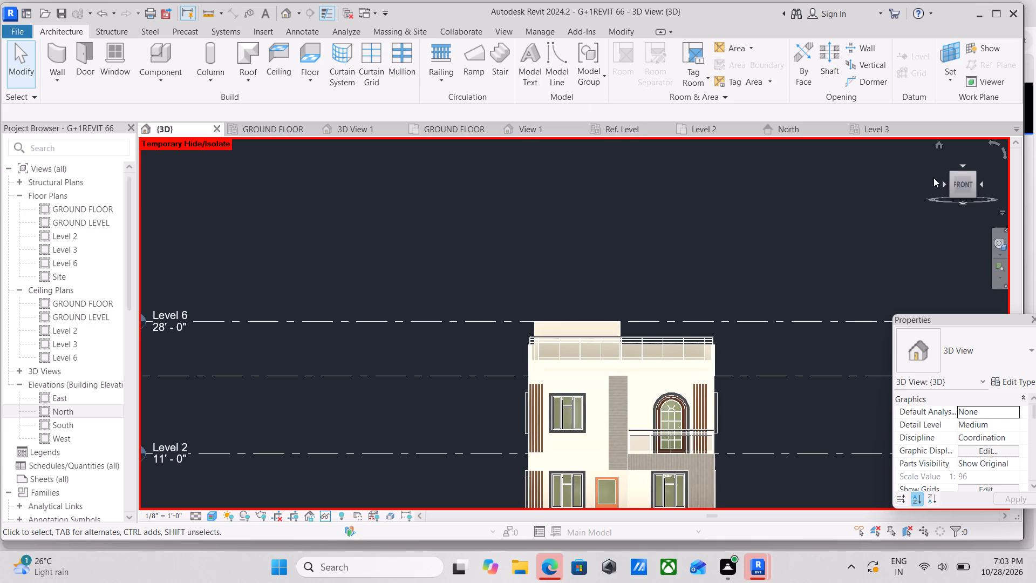
{"action": "left_click", "coordinate": [954, 176]}
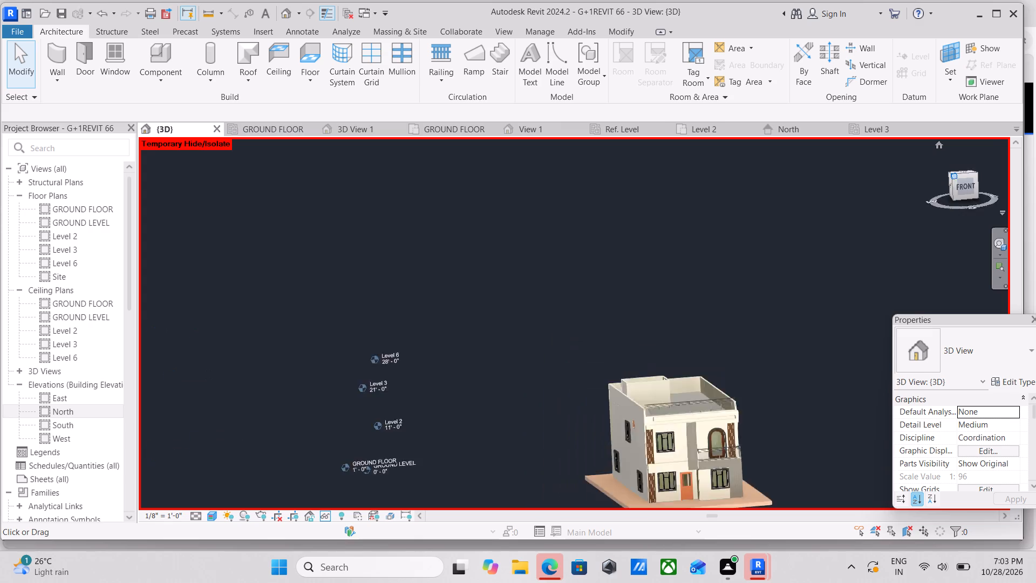
{"action": "scroll", "coordinate": [617, 322], "scroll_direction": "up", "scroll_amount": 4}
{"action": "scroll", "coordinate": [562, 322], "scroll_direction": "up", "scroll_amount": 7}
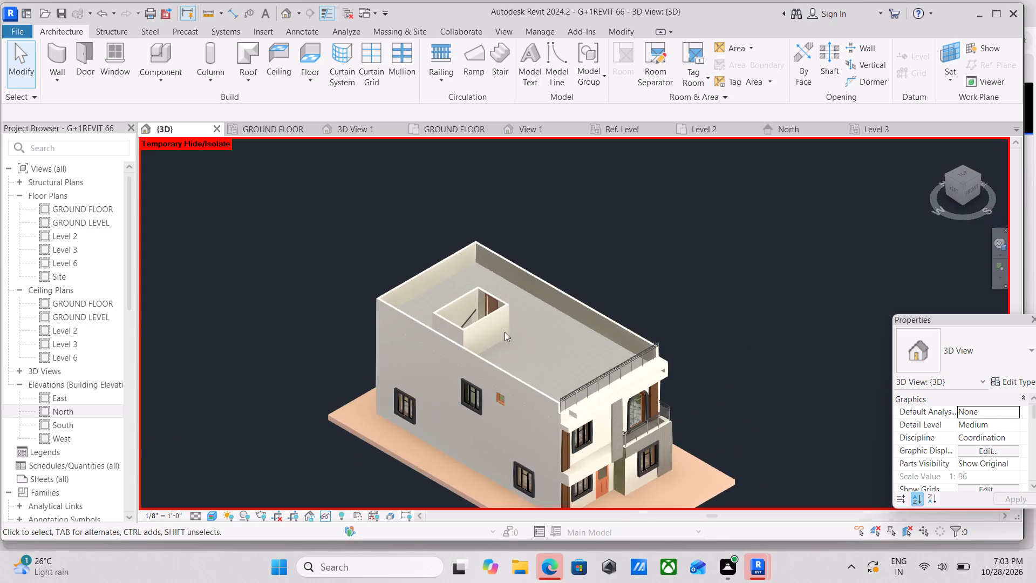
{"action": "scroll", "coordinate": [505, 332], "scroll_direction": "up", "scroll_amount": 5}
{"action": "scroll", "coordinate": [463, 316], "scroll_direction": "up", "scroll_amount": 1}
{"action": "middle_click_drag", "start_coordinate": [464, 316], "coordinate": [531, 369]}
{"action": "scroll", "coordinate": [532, 368], "scroll_direction": "up", "scroll_amount": 3}
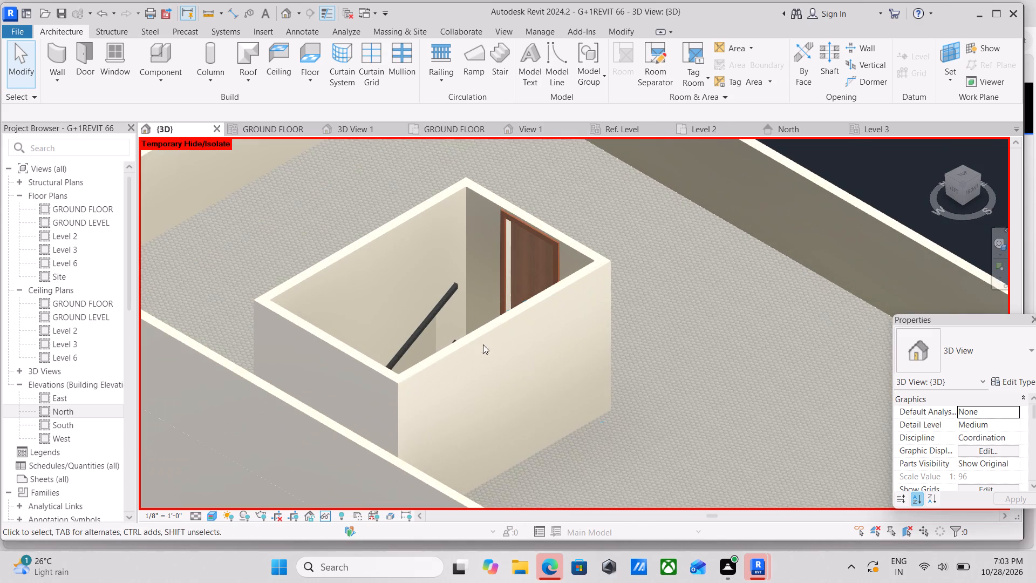
{"action": "scroll", "coordinate": [473, 341], "scroll_direction": "up", "scroll_amount": 3}
{"action": "middle_click_drag", "start_coordinate": [461, 333], "coordinate": [461, 349]}
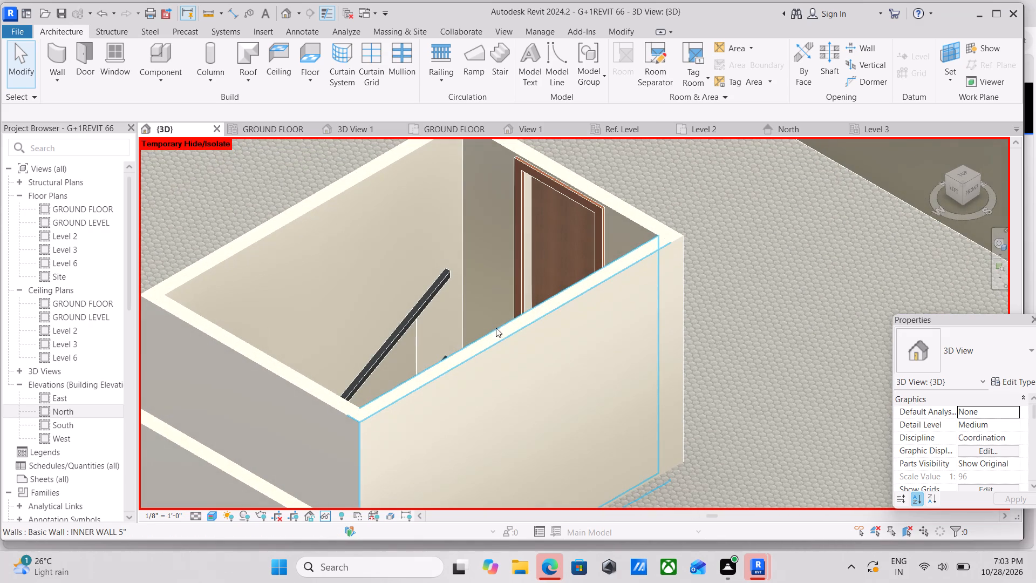
{"action": "scroll", "coordinate": [606, 258], "scroll_direction": "down", "scroll_amount": 6}
{"action": "middle_click_drag", "start_coordinate": [607, 258], "coordinate": [609, 262]}
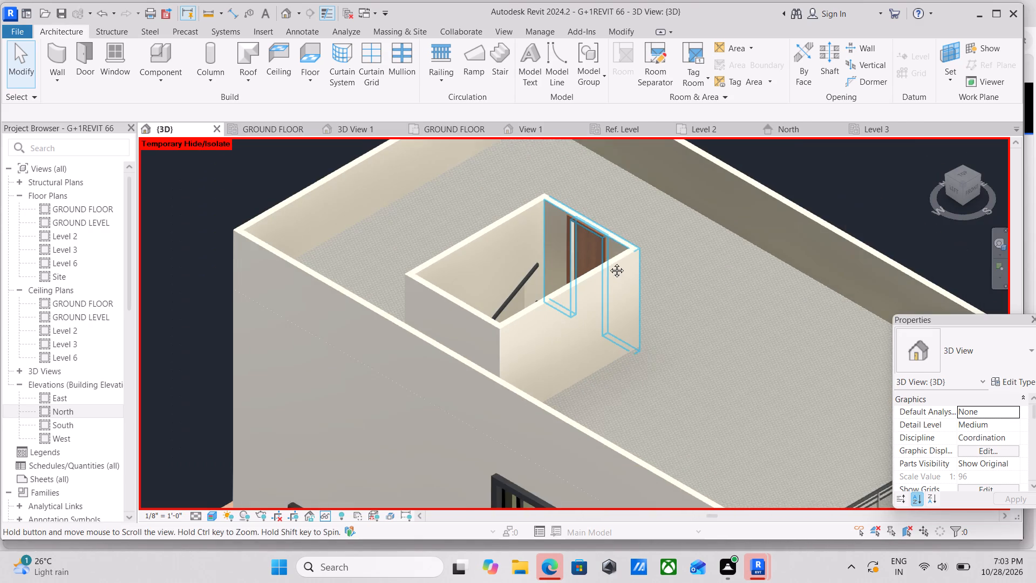
{"action": "middle_click_drag", "start_coordinate": [609, 262], "coordinate": [622, 296]}
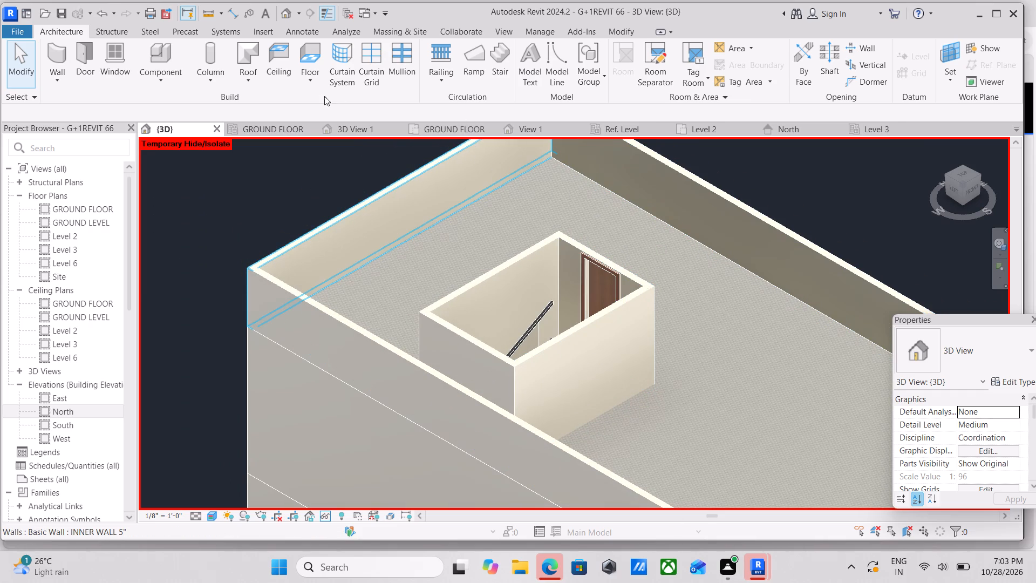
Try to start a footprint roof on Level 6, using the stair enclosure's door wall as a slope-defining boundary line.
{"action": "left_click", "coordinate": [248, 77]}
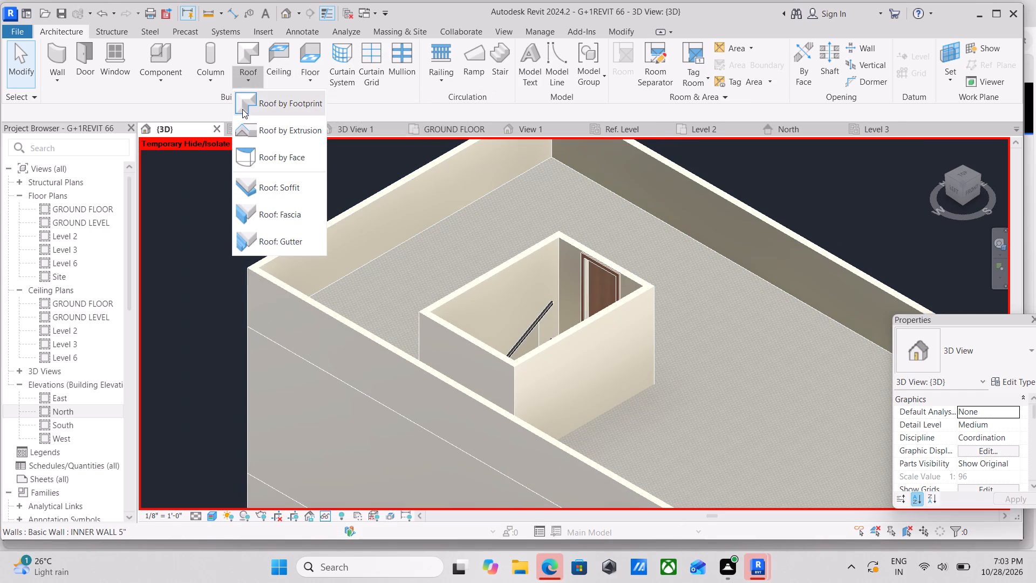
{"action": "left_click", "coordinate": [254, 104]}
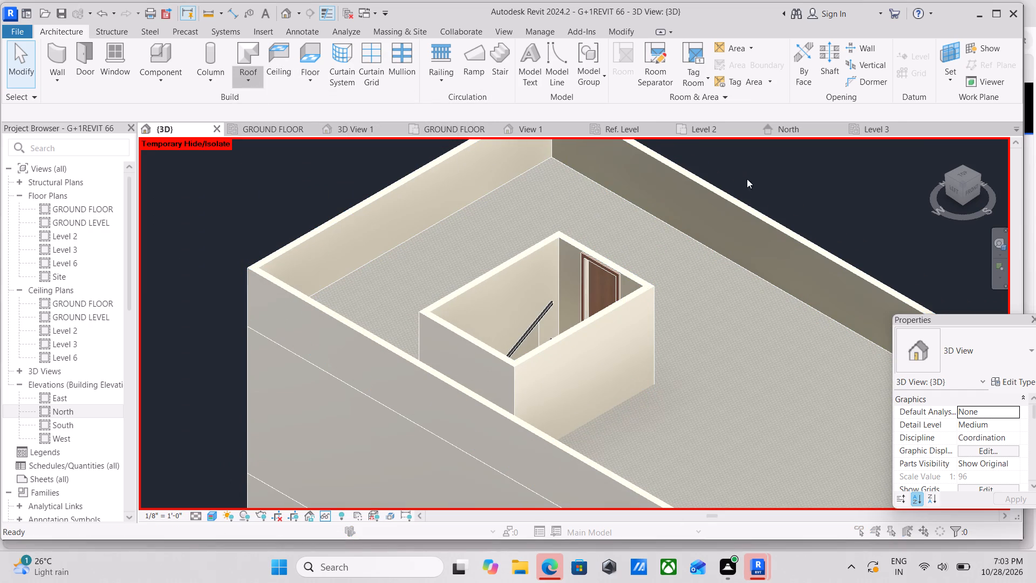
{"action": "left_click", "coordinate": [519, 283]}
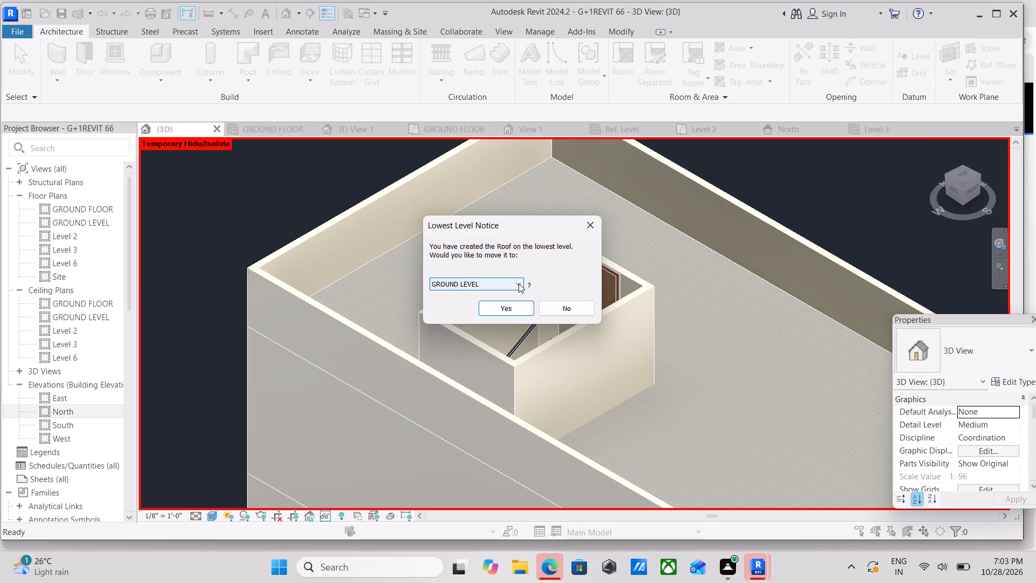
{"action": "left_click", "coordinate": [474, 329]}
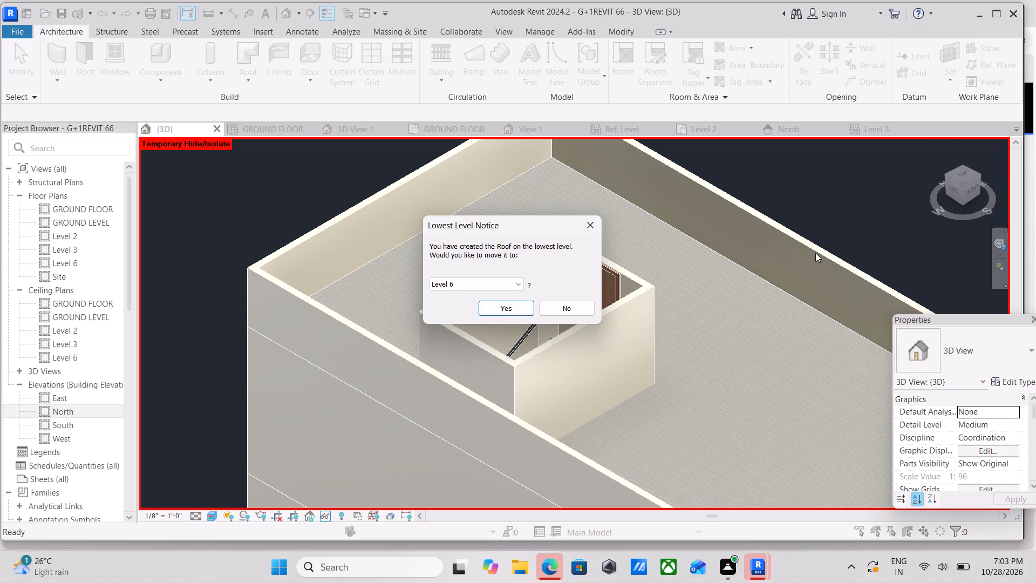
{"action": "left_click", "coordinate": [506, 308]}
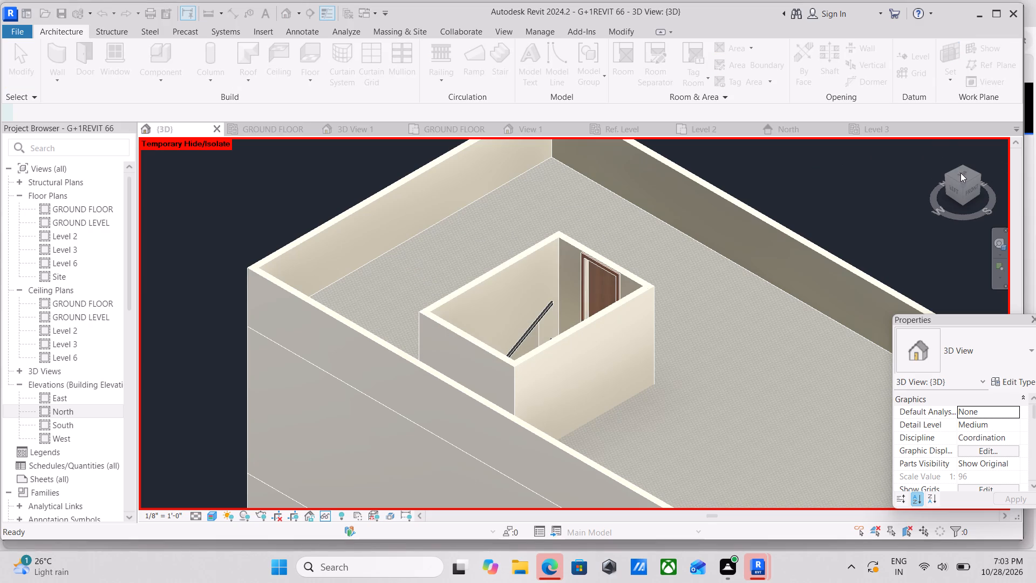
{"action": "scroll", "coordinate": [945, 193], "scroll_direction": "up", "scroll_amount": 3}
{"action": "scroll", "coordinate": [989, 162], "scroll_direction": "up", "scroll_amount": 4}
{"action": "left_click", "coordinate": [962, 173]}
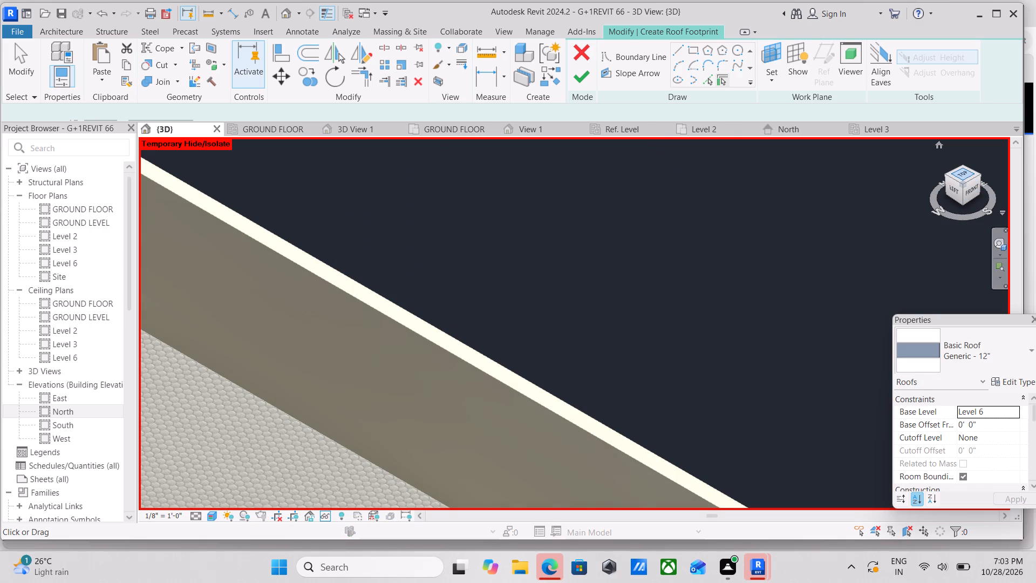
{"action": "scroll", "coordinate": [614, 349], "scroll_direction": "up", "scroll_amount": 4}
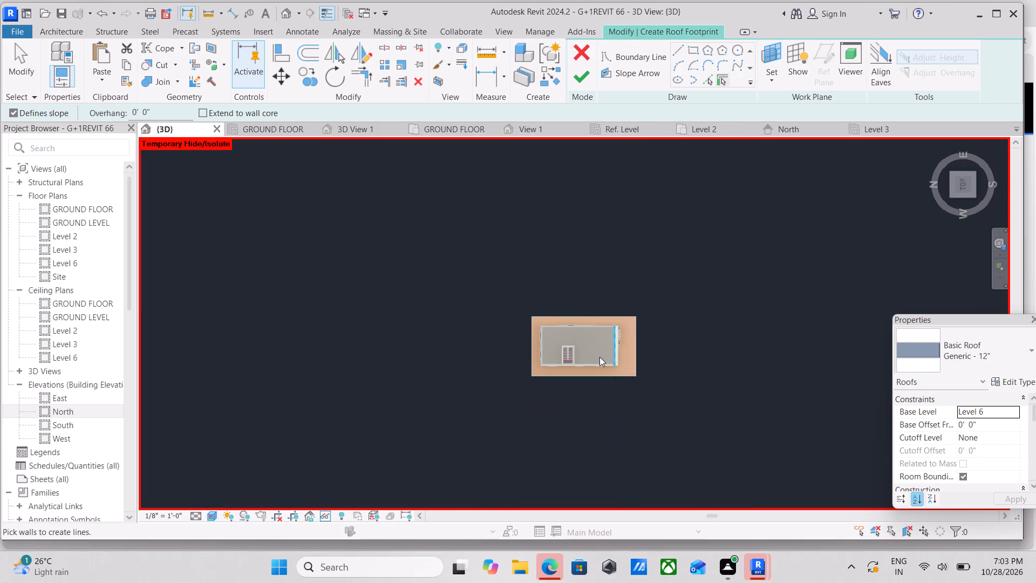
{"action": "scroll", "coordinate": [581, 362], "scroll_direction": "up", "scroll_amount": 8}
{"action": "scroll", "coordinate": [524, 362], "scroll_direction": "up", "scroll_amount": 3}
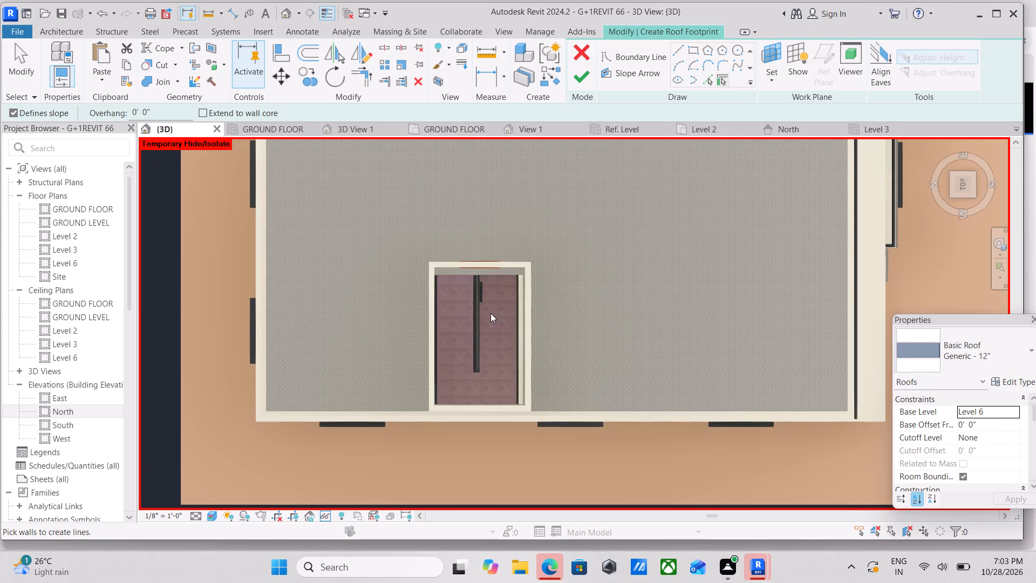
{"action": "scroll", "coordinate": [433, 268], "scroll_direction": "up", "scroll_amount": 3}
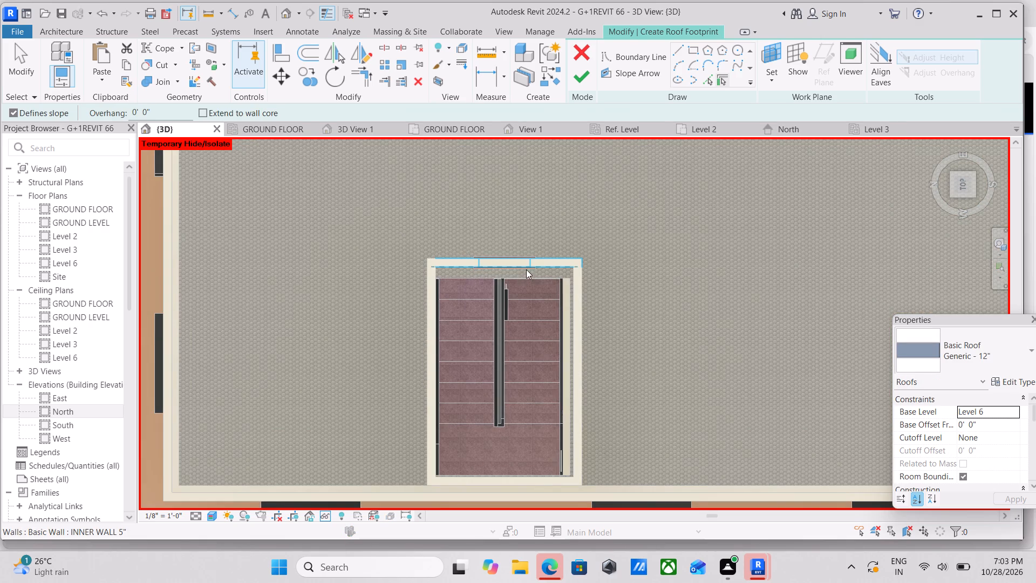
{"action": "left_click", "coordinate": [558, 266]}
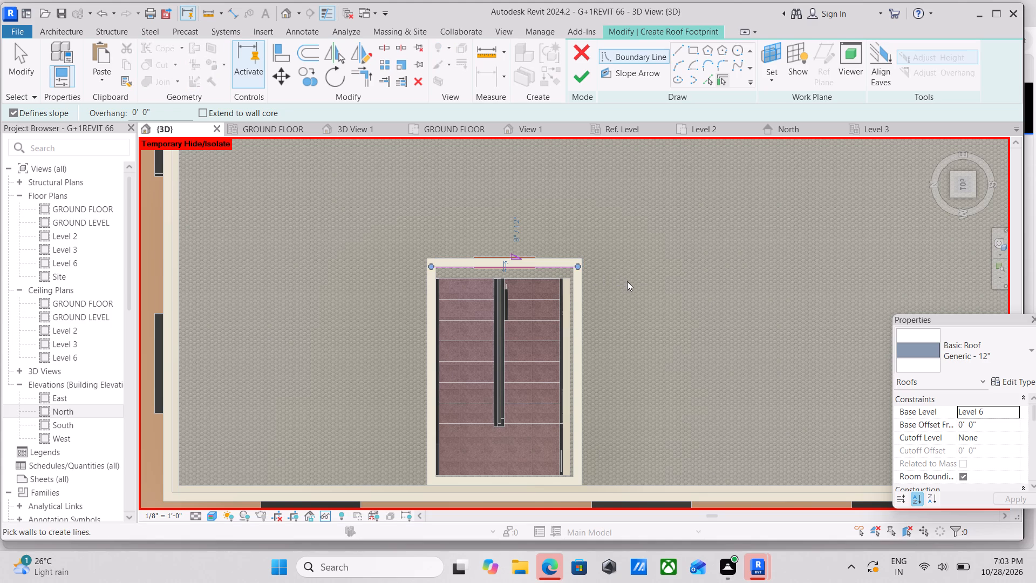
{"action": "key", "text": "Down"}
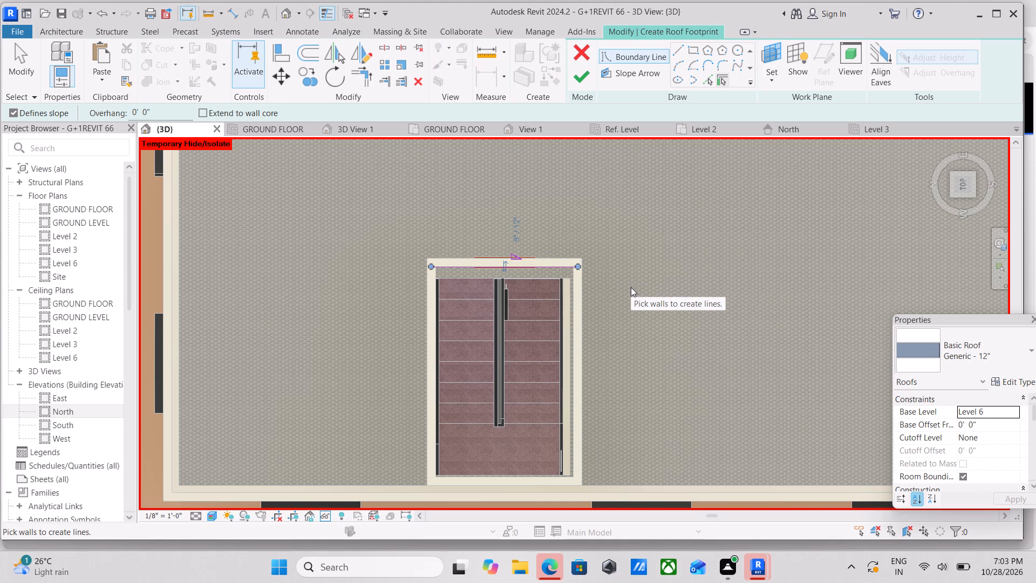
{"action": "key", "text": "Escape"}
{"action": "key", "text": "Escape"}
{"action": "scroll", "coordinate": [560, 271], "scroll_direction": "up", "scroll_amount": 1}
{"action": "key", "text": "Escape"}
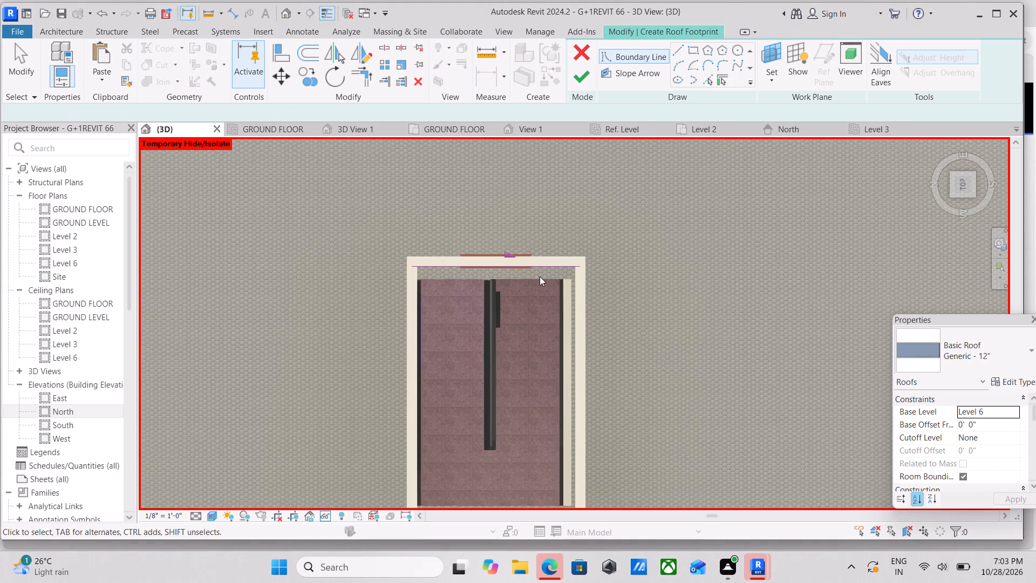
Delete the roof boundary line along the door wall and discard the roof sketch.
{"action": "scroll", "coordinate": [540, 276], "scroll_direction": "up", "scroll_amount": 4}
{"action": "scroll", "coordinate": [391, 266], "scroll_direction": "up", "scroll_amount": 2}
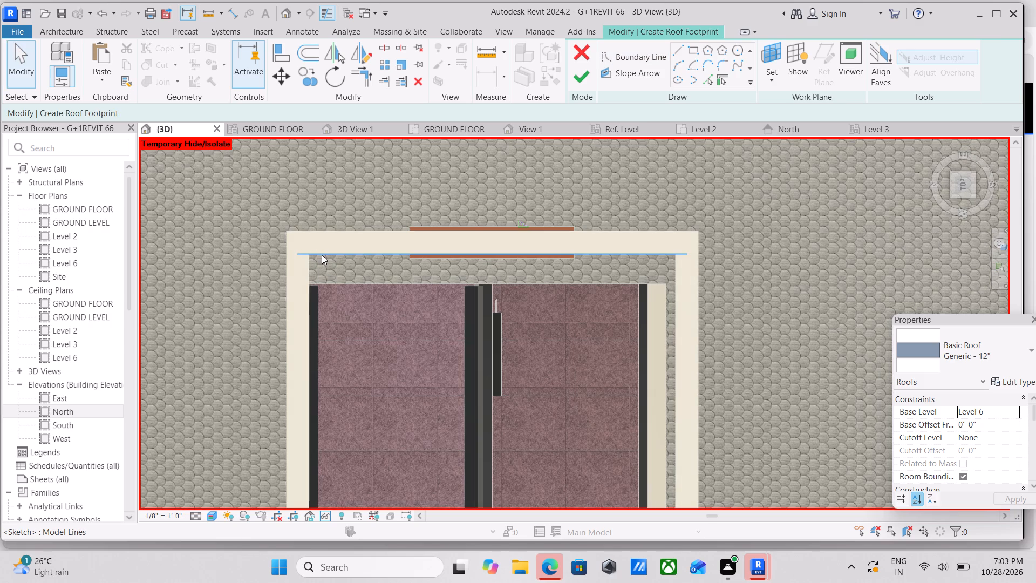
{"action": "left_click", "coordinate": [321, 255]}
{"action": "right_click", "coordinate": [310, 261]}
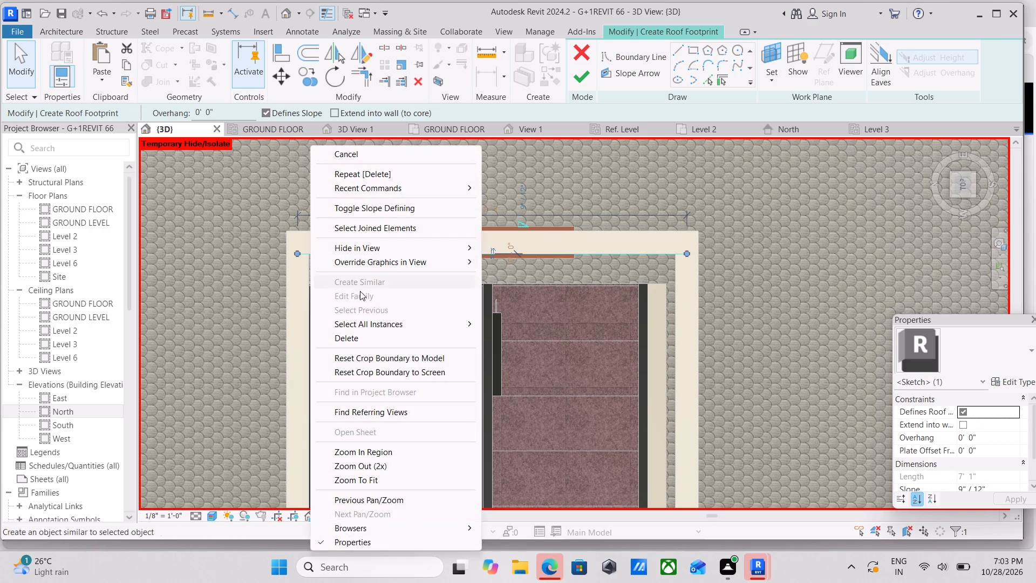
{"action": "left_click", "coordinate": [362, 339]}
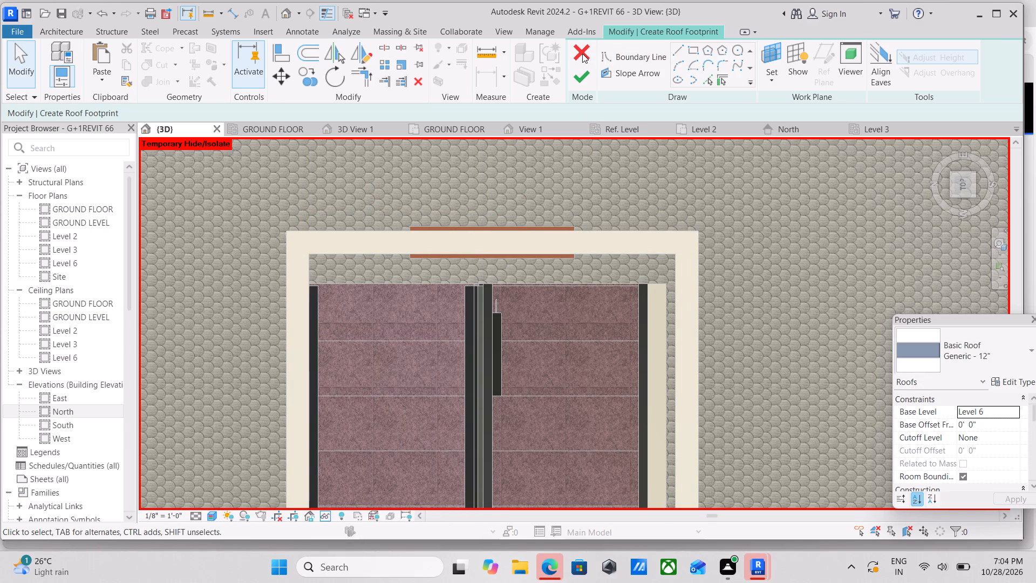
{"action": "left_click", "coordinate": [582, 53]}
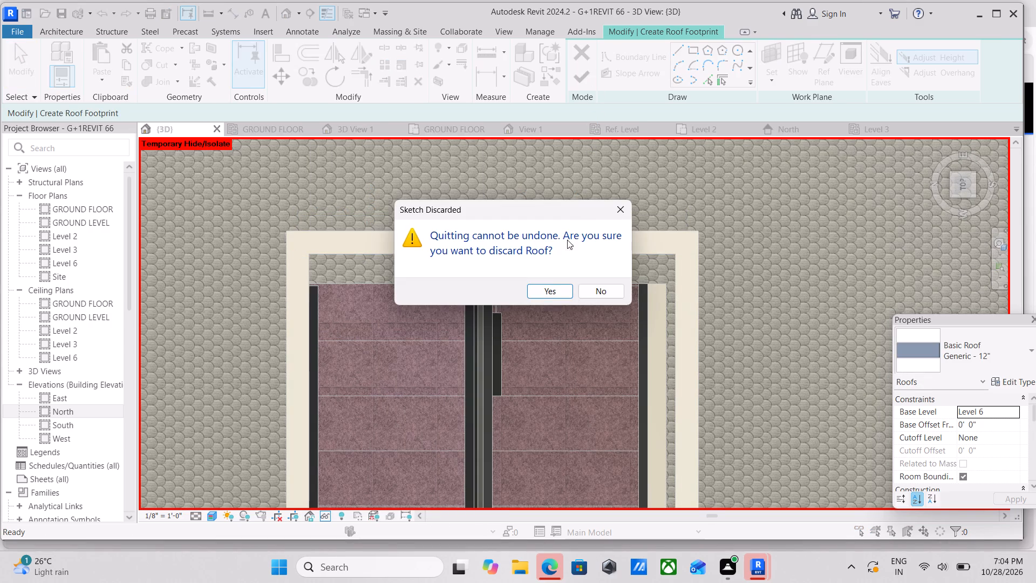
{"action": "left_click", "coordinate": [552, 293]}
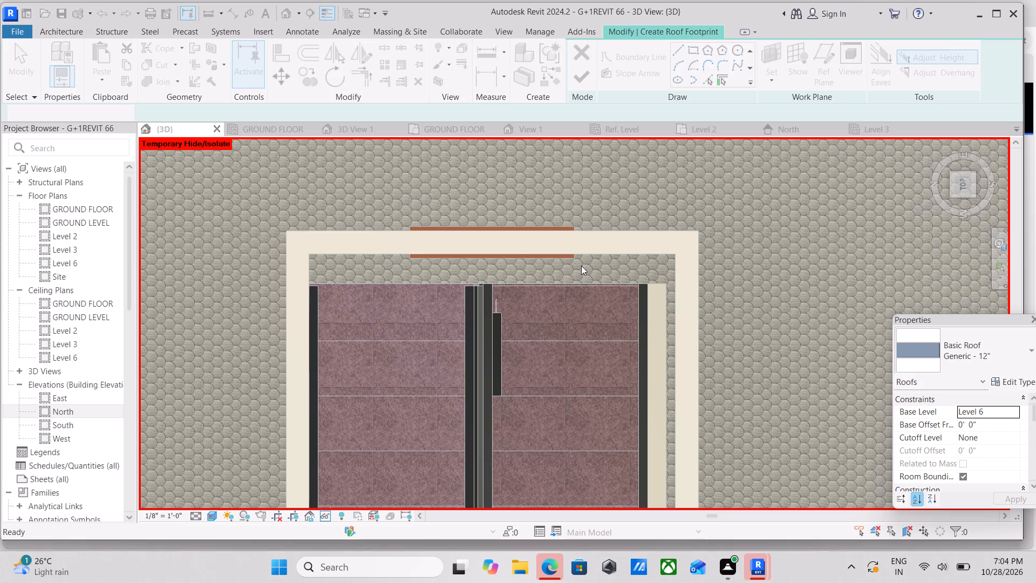
Move the stair enclosure's door wall inward in small increments until its inner face meets the edge of the stair opening.
{"action": "left_click", "coordinate": [619, 246]}
{"action": "scroll", "coordinate": [622, 245], "scroll_direction": "down", "scroll_amount": 4}
{"action": "scroll", "coordinate": [646, 323], "scroll_direction": "down", "scroll_amount": 4}
{"action": "middle_click_drag", "start_coordinate": [646, 322], "coordinate": [607, 246]}
{"action": "scroll", "coordinate": [647, 334], "scroll_direction": "up", "scroll_amount": 9}
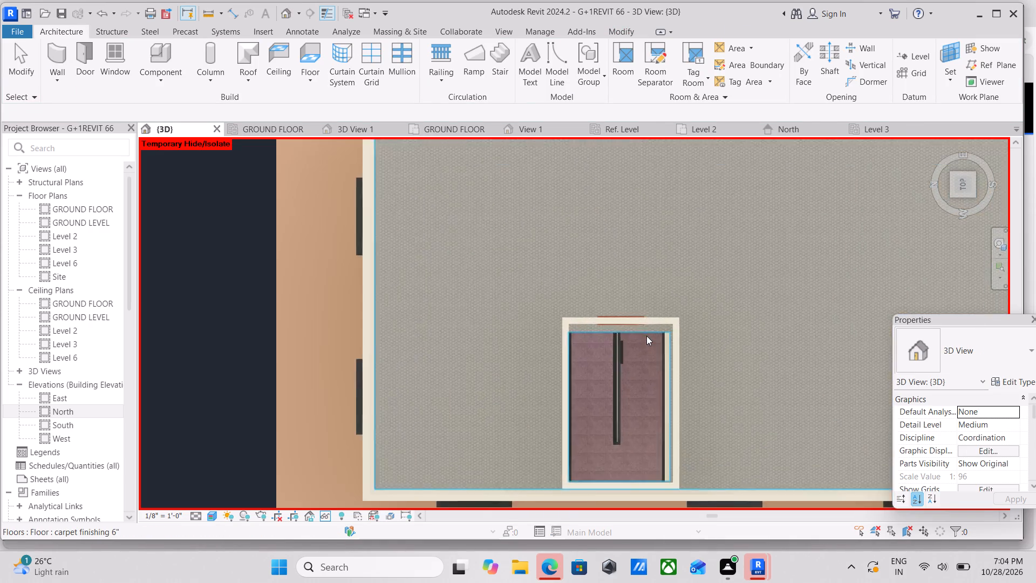
{"action": "scroll", "coordinate": [646, 336], "scroll_direction": "up", "scroll_amount": 2}
{"action": "left_click", "coordinate": [663, 310]}
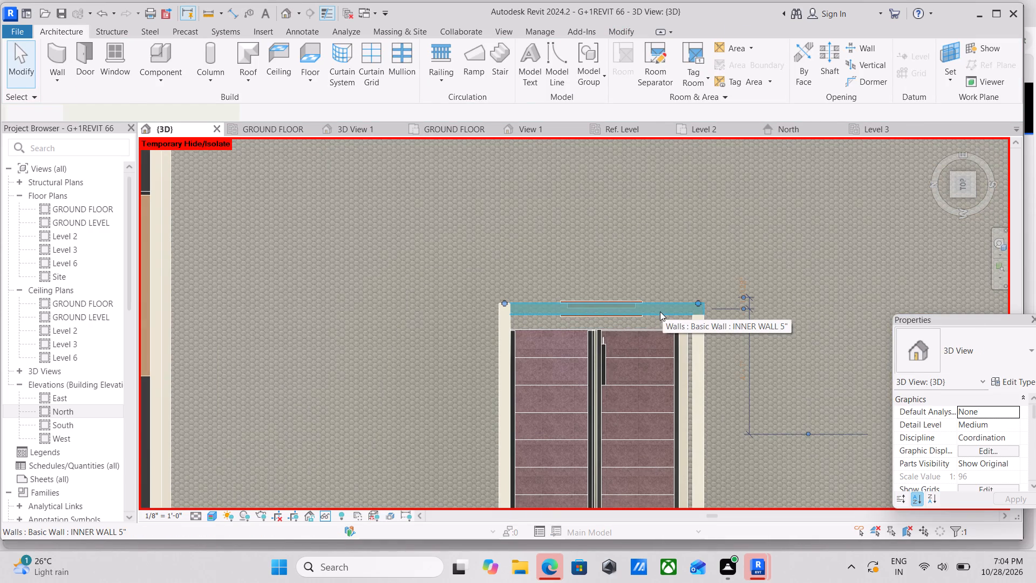
{"action": "key", "text": "Down"}
{"action": "key", "text": "Down"}
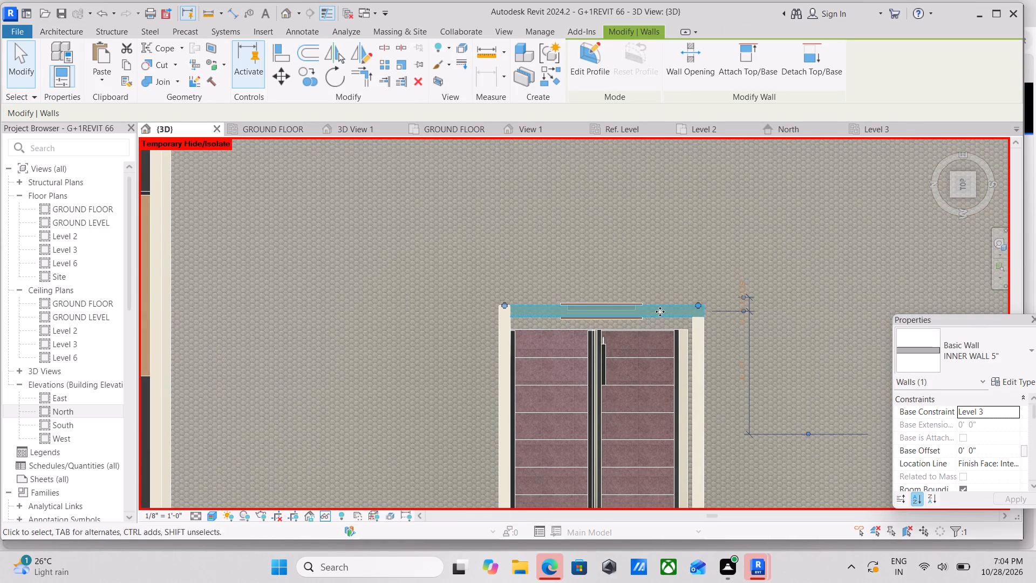
{"action": "key", "text": "Down"}
{"action": "key", "text": "Down"}
{"action": "key", "text": "Down"}
{"action": "key", "text": "Down"}
{"action": "key", "text": "Down"}
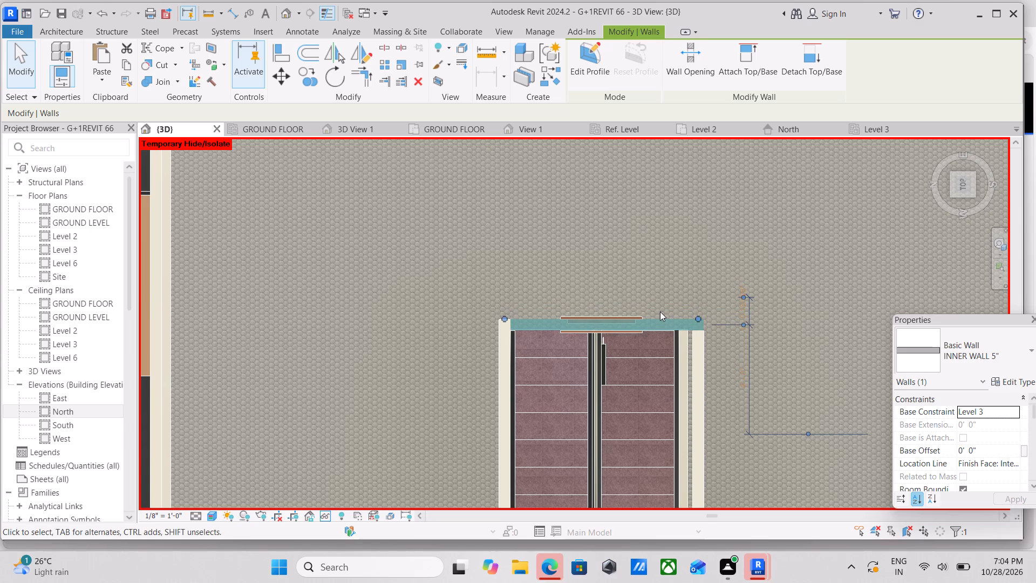
{"action": "scroll", "coordinate": [663, 311], "scroll_direction": "down", "scroll_amount": 1}
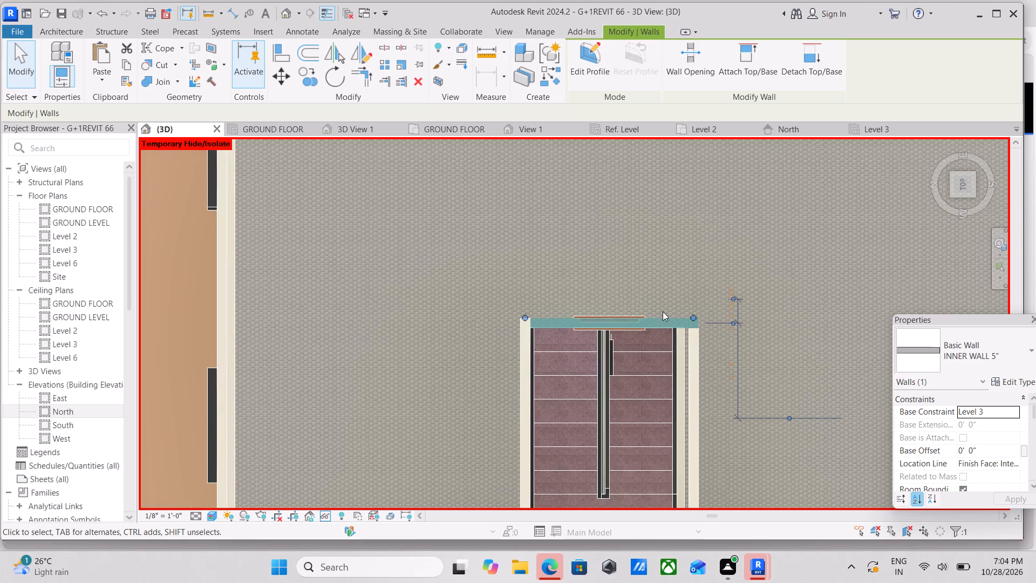
{"action": "scroll", "coordinate": [663, 311], "scroll_direction": "down", "scroll_amount": 2}
{"action": "key", "text": "Escape"}
{"action": "scroll", "coordinate": [664, 311], "scroll_direction": "down", "scroll_amount": 3}
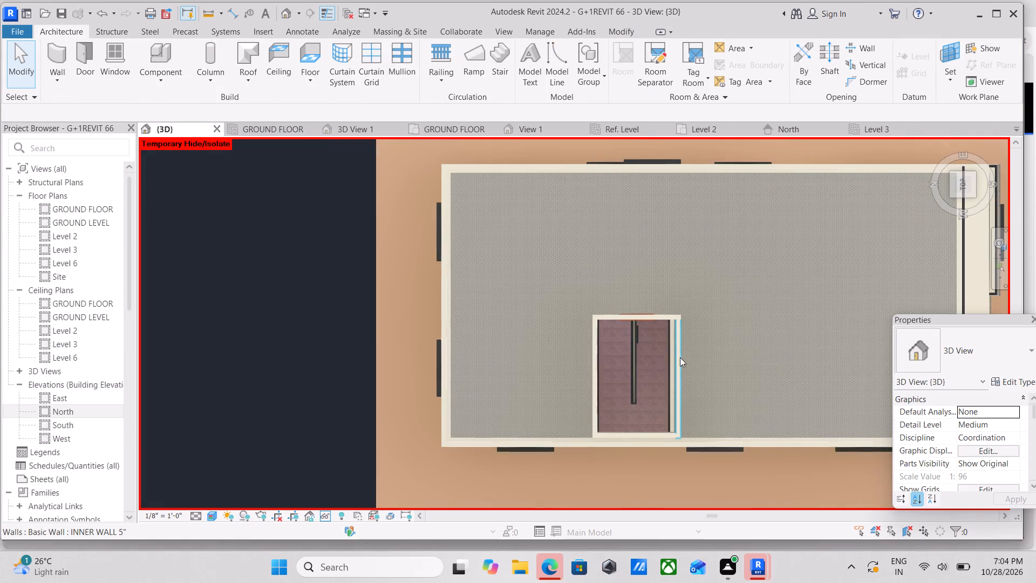
Start a footprint roof for the rooftop stair enclosure and assign it to Level 6.
{"action": "middle_click_drag", "start_coordinate": [752, 304], "coordinate": [679, 283]}
{"action": "middle_click_drag", "start_coordinate": [677, 283], "coordinate": [635, 311]}
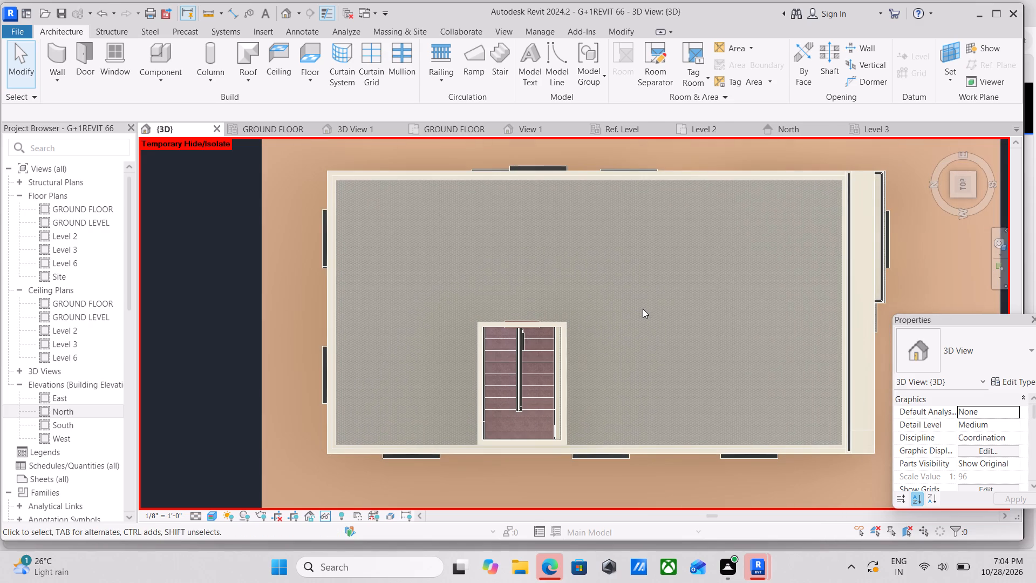
{"action": "scroll", "coordinate": [967, 439], "scroll_direction": "down", "scroll_amount": 2}
{"action": "scroll", "coordinate": [992, 436], "scroll_direction": "up", "scroll_amount": 2}
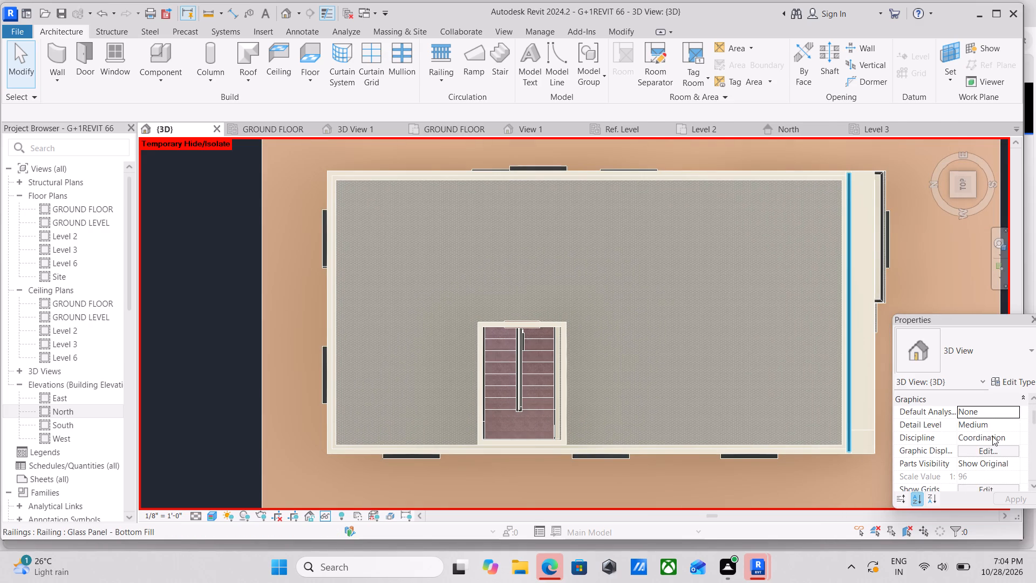
{"action": "scroll", "coordinate": [992, 436], "scroll_direction": "up", "scroll_amount": 3}
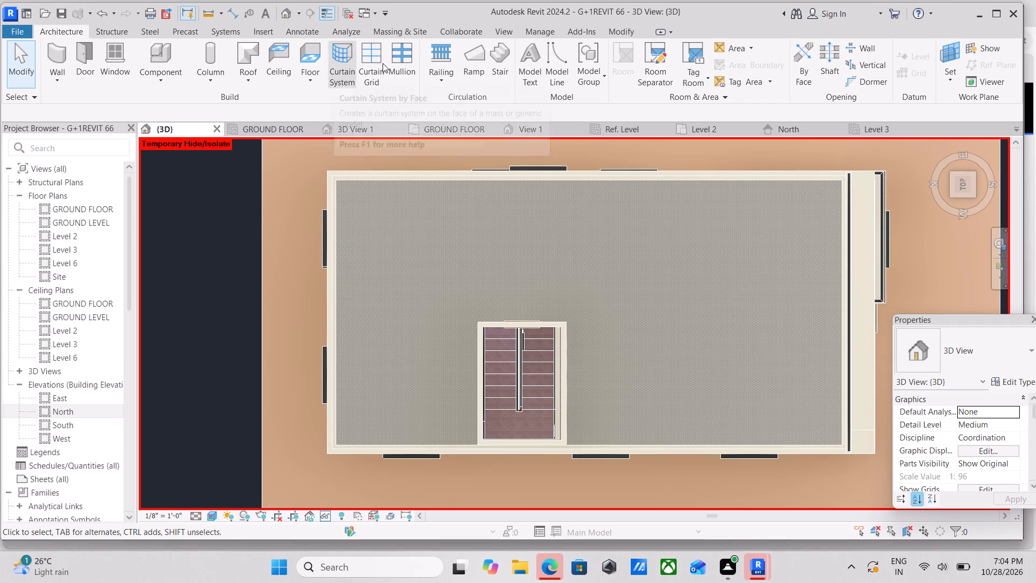
{"action": "left_click", "coordinate": [249, 82]}
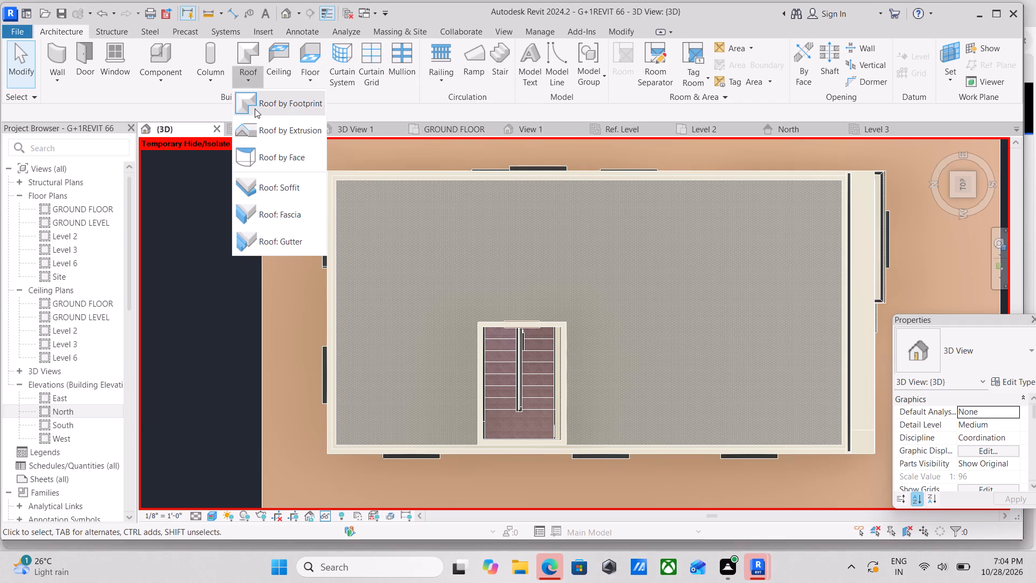
{"action": "left_click", "coordinate": [256, 109]}
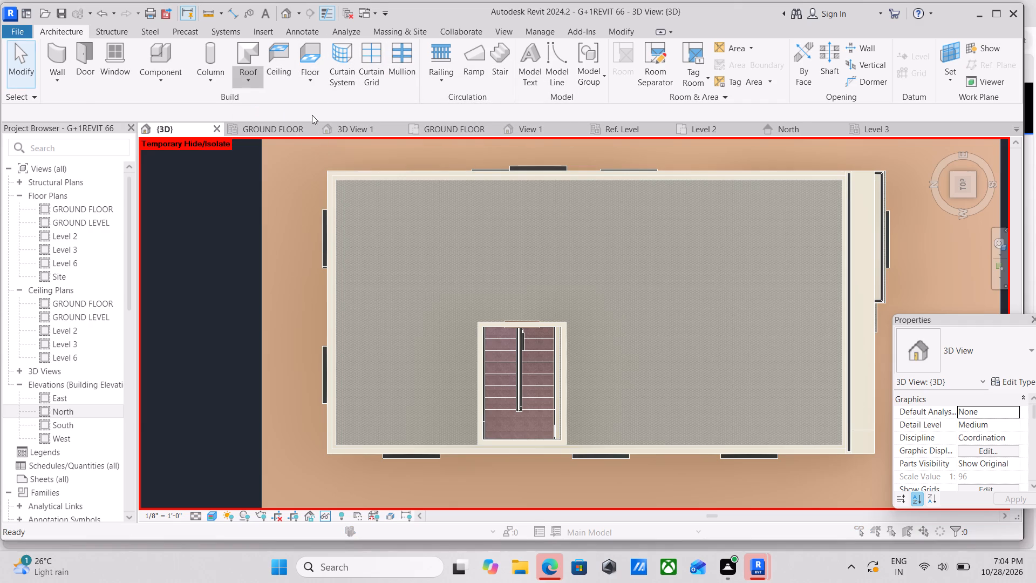
{"action": "left_click", "coordinate": [513, 280]}
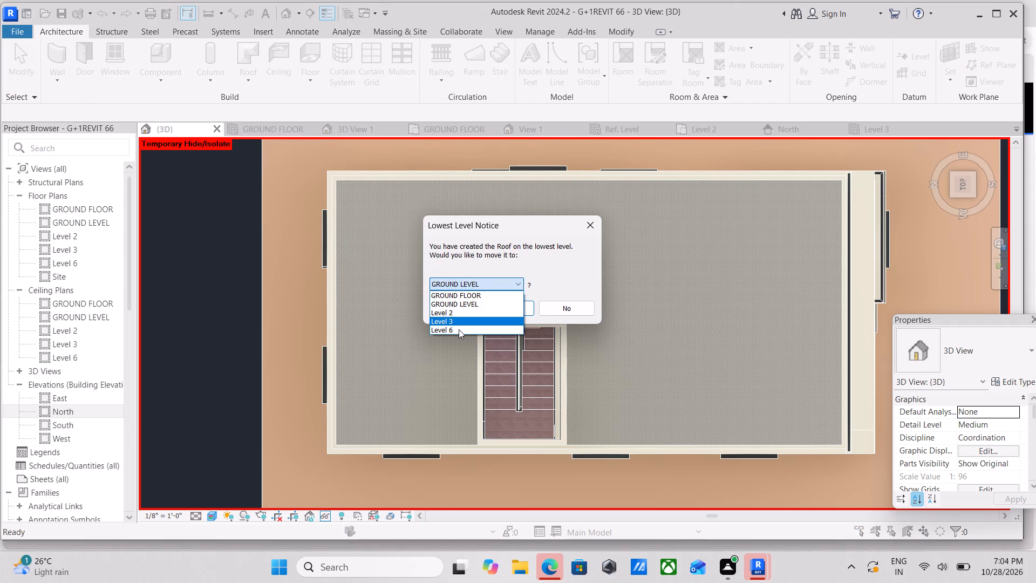
{"action": "left_click", "coordinate": [459, 329]}
{"action": "left_click", "coordinate": [503, 310]}
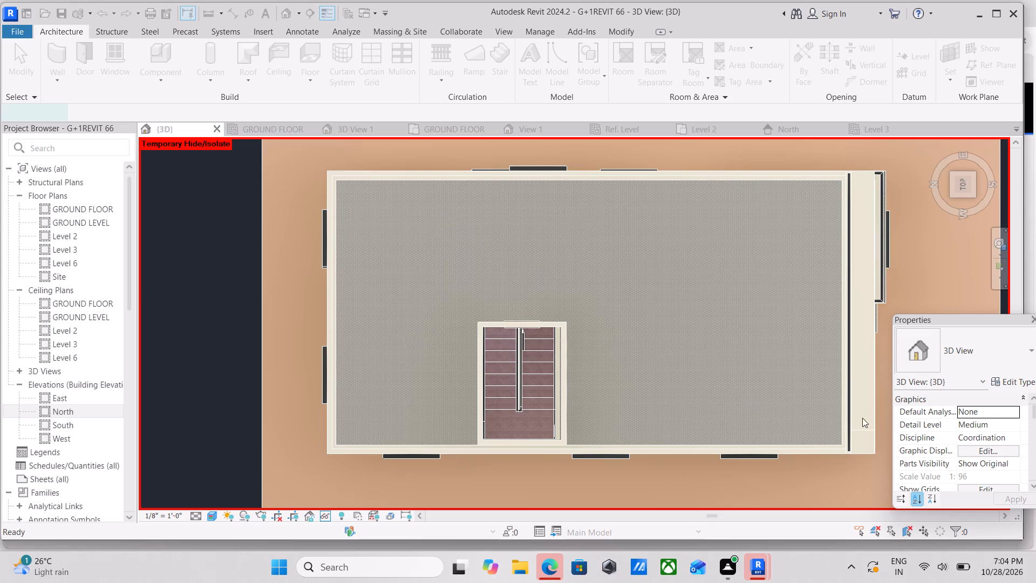
{"action": "scroll", "coordinate": [547, 406], "scroll_direction": "up", "scroll_amount": 2}
{"action": "scroll", "coordinate": [468, 368], "scroll_direction": "up", "scroll_amount": 2}
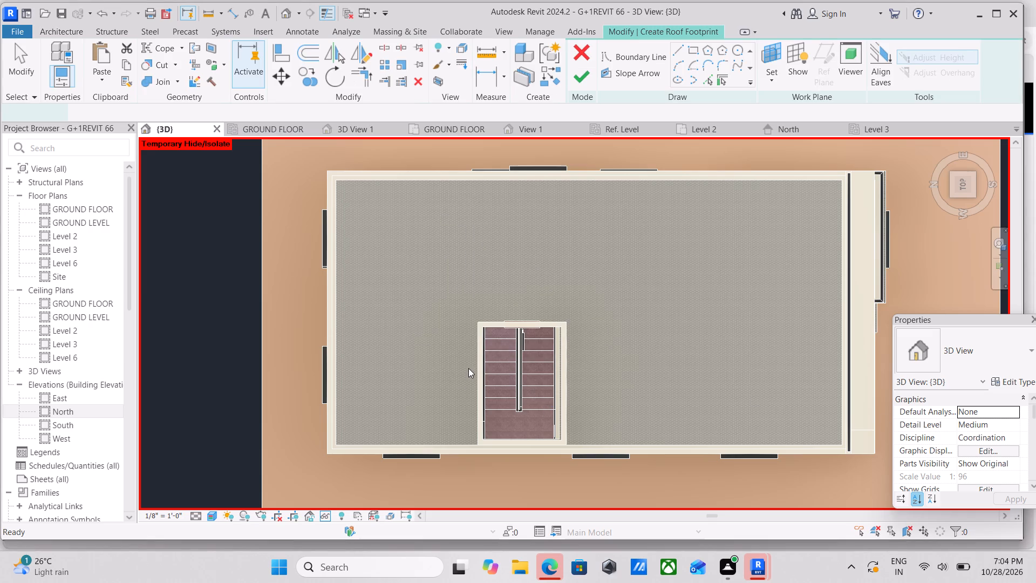
{"action": "scroll", "coordinate": [481, 352], "scroll_direction": "up", "scroll_amount": 2}
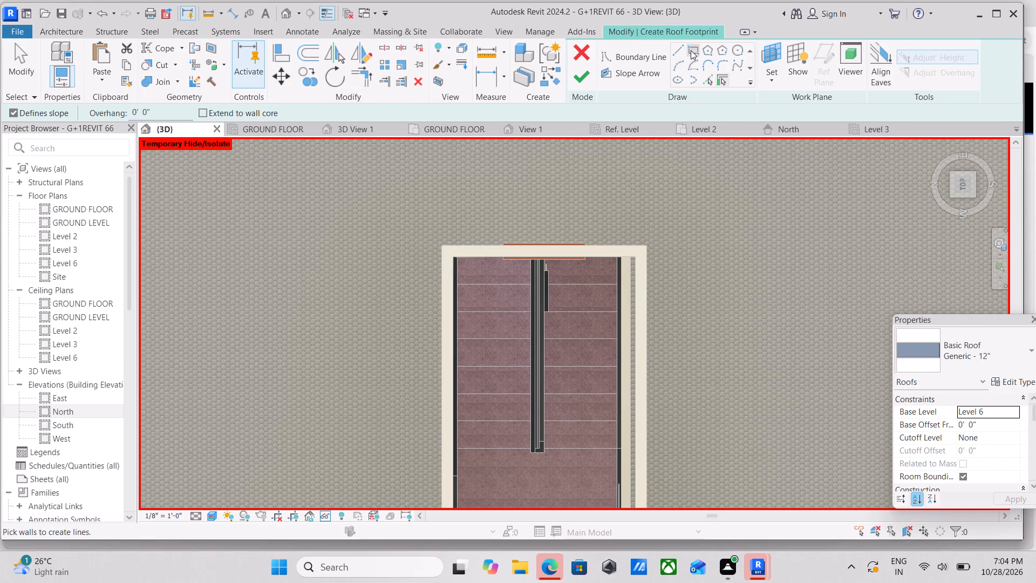
Duplicate the Generic - 12" basic roof type under the name ROOFING 1'.
{"action": "left_click", "coordinate": [1017, 385]}
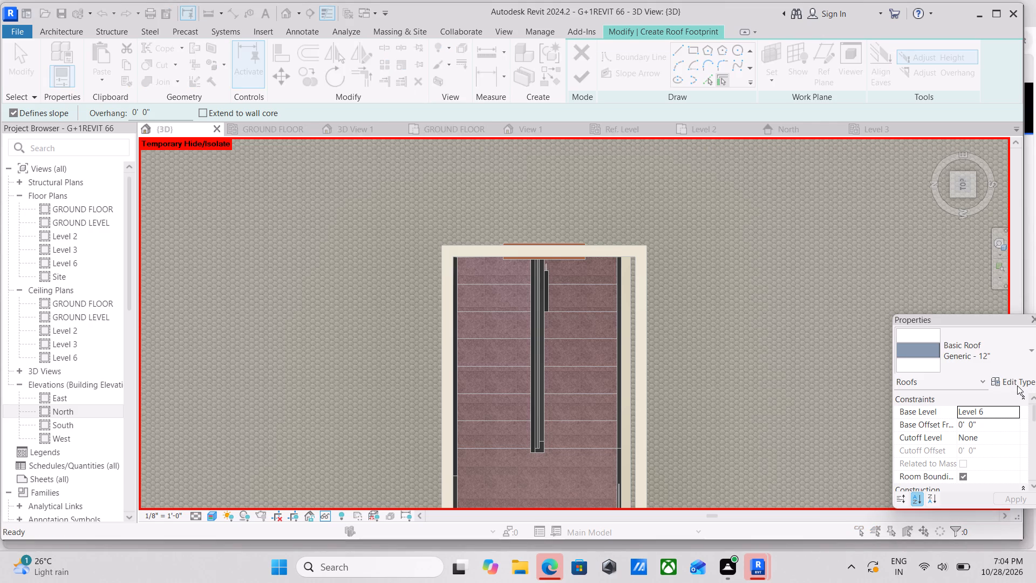
{"action": "left_click", "coordinate": [780, 135]}
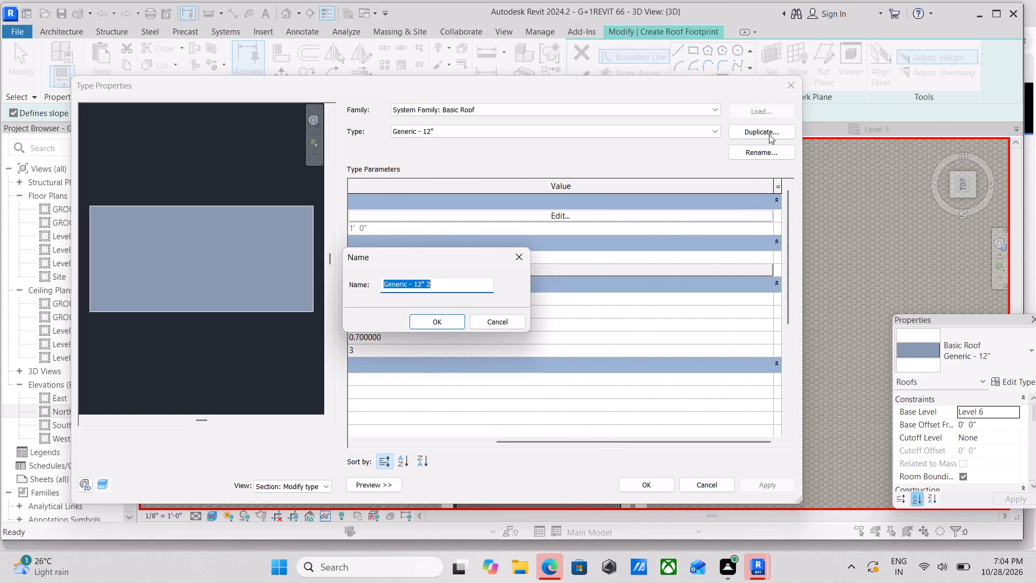
{"action": "key", "text": "BackSpace"}
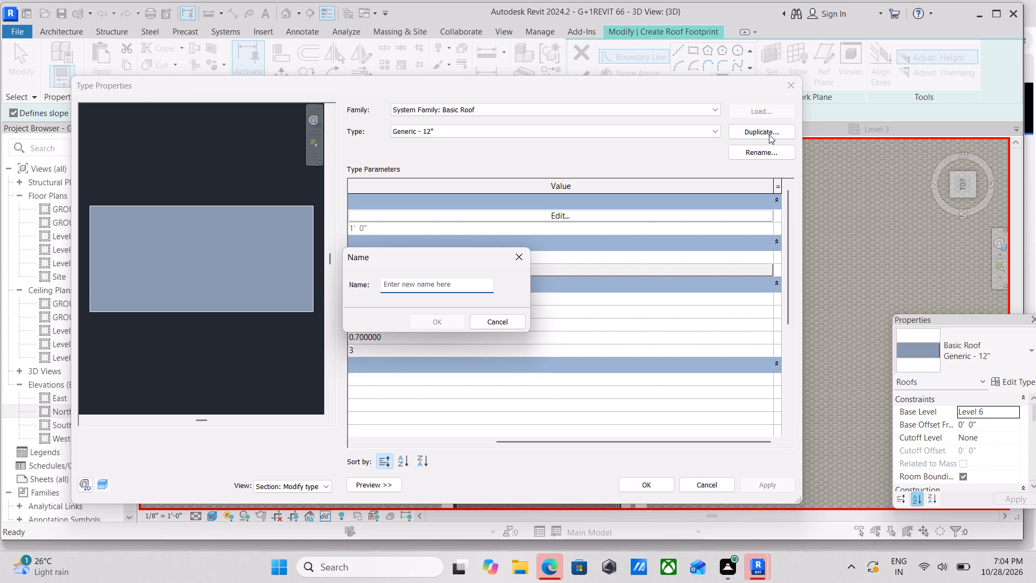
{"action": "type", "text": "GA"}
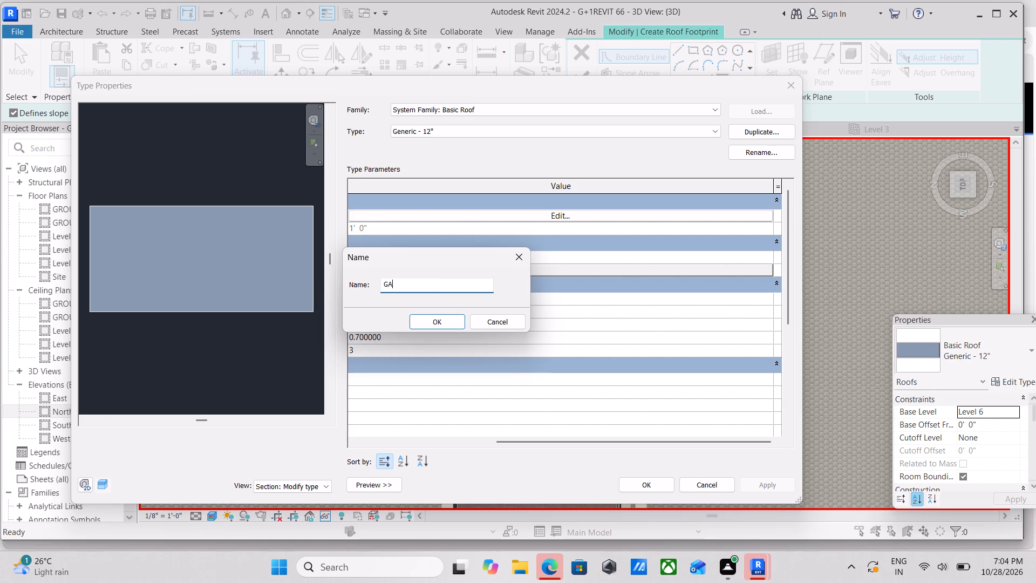
{"action": "key", "text": "BackSpace"}
{"action": "key", "text": "BackSpace"}
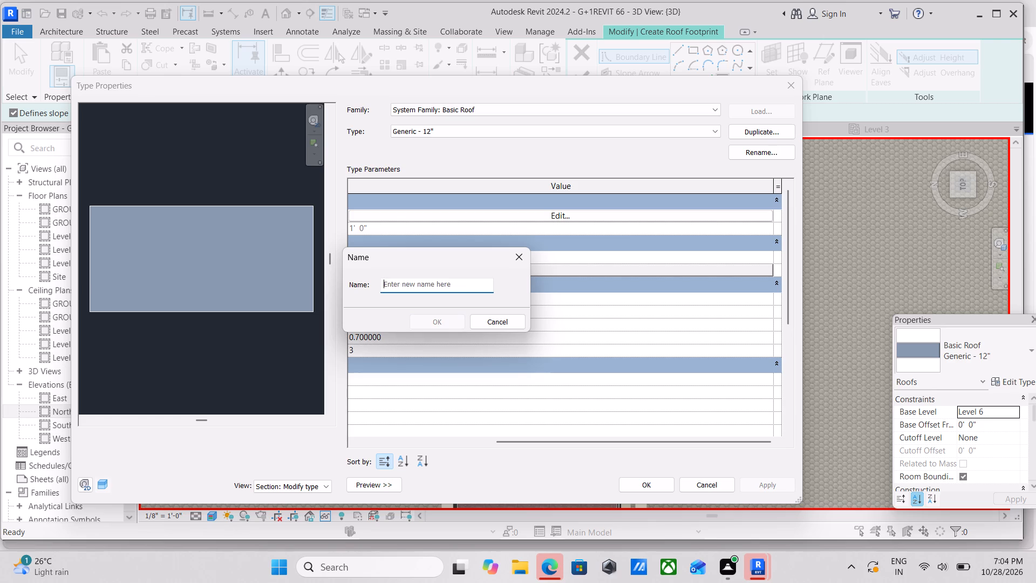
{"action": "type", "text": "MARBLE"}
{"action": "key", "text": "space"}
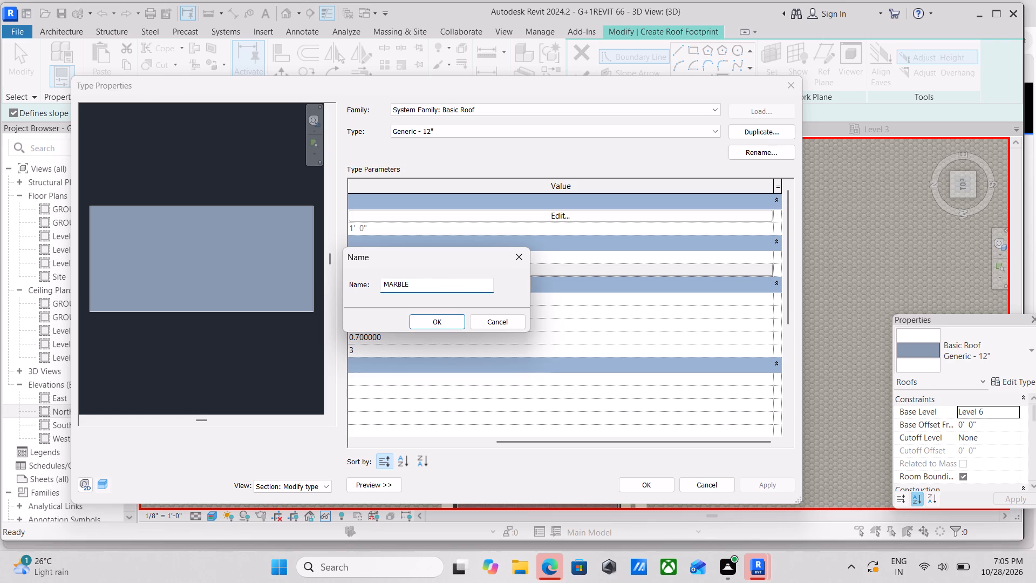
{"action": "key", "text": "BackSpace"}
{"action": "key", "text": "BackSpace"}
{"action": "key", "text": "BackSpace"}
{"action": "key", "text": "BackSpace"}
{"action": "key", "text": "BackSpace"}
{"action": "key", "text": "BackSpace"}
{"action": "key", "text": "BackSpace"}
{"action": "key", "text": "BackSpace"}
{"action": "key", "text": "BackSpace"}
{"action": "type", "text": "ROOFING"}
{"action": "key", "text": "space"}
{"action": "key", "text": "1"}
{"action": "key", "text": "apostrophe"}
{"action": "left_click", "coordinate": [435, 321]}
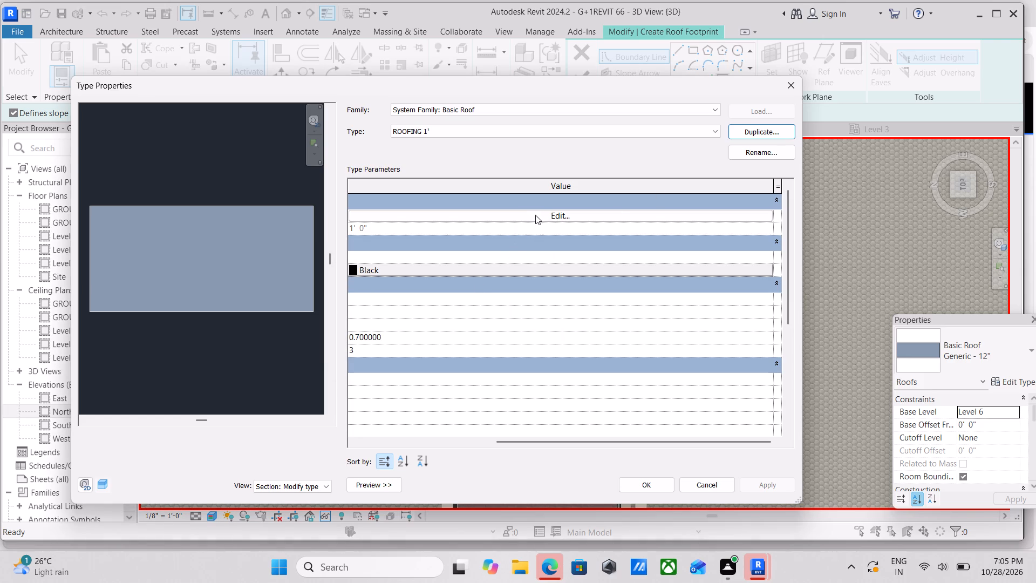
Create a new material named ROOFING 1' for the structure layer of the new roof type.
{"action": "left_click", "coordinate": [552, 218]}
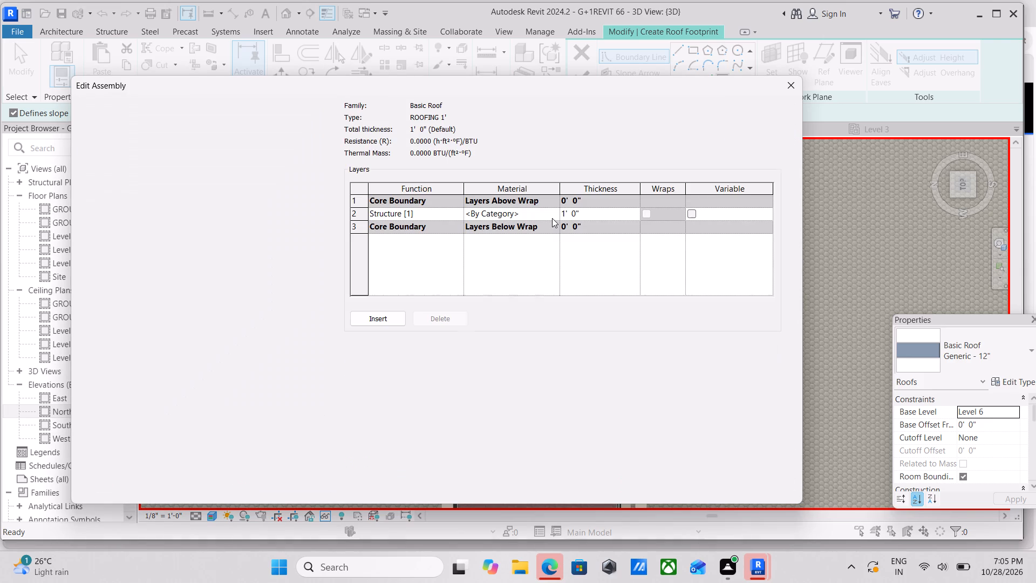
{"action": "left_click", "coordinate": [544, 218]}
{"action": "left_click", "coordinate": [557, 216]}
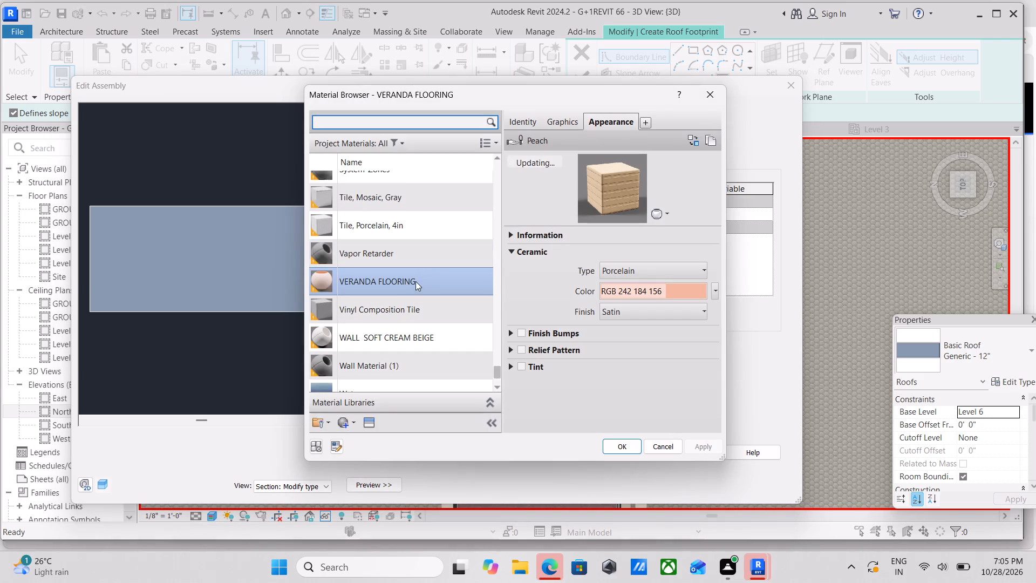
{"action": "left_click", "coordinate": [350, 424]}
{"action": "left_click", "coordinate": [352, 432]}
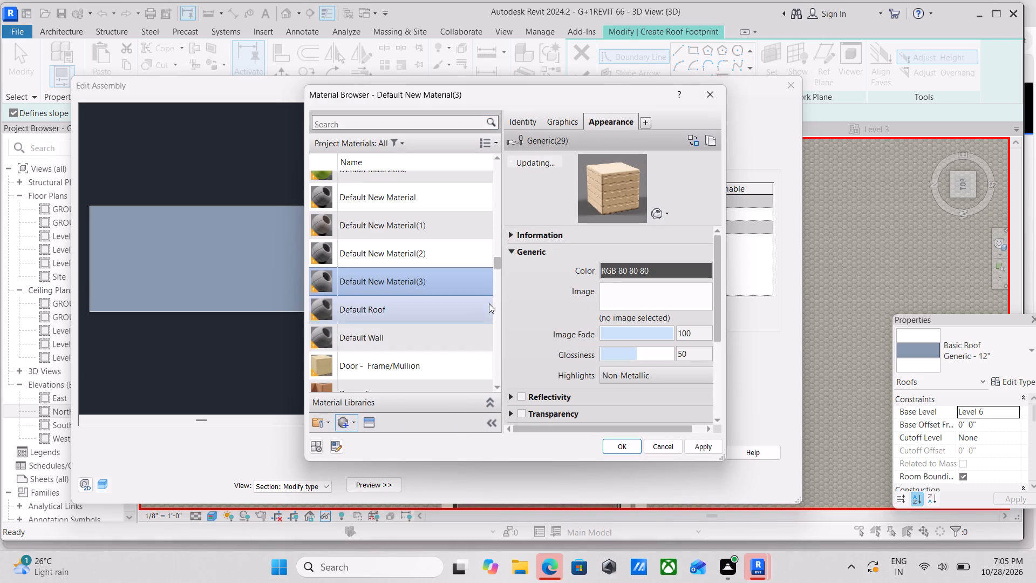
{"action": "right_click", "coordinate": [394, 280]}
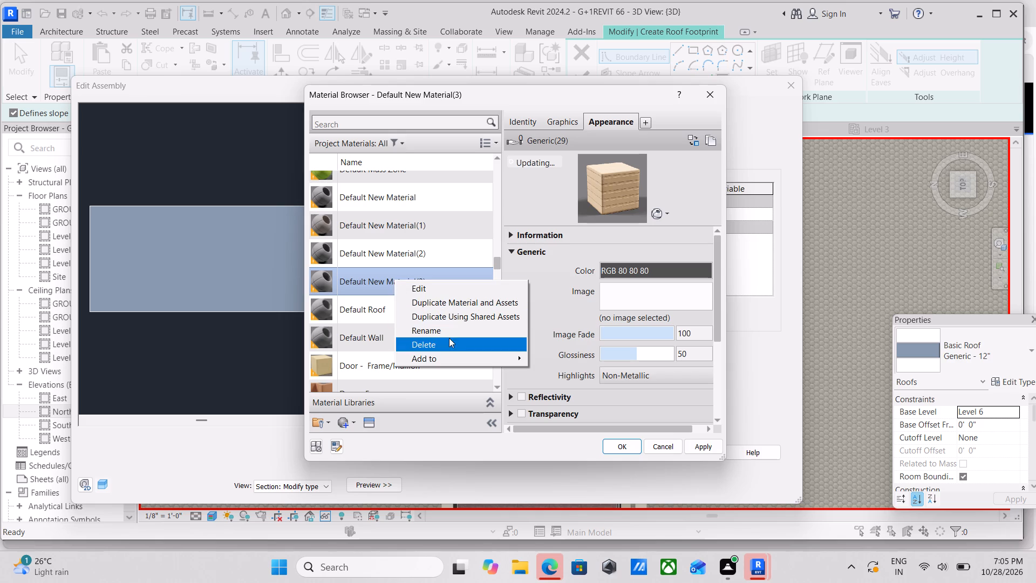
{"action": "left_click", "coordinate": [451, 331]}
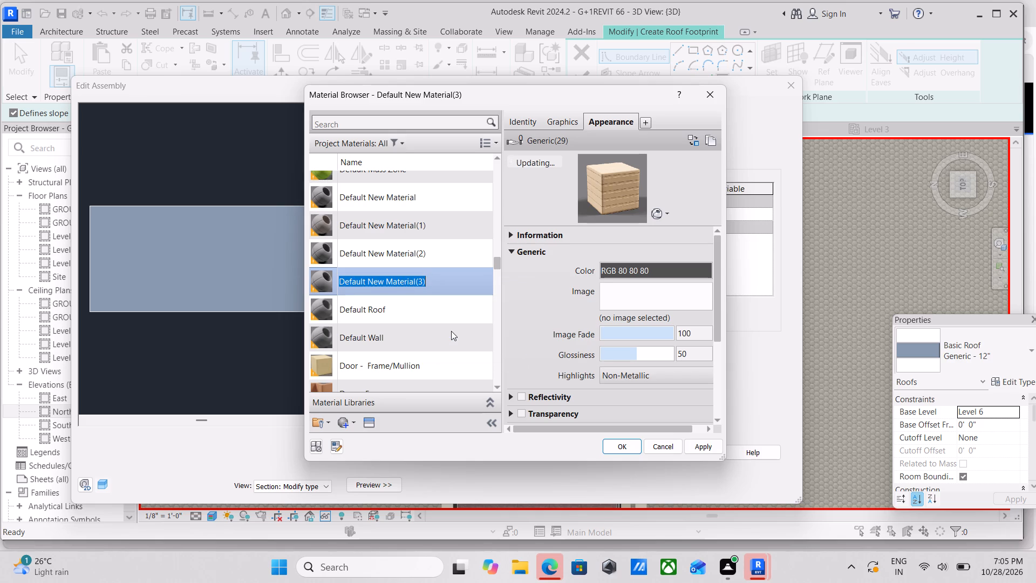
{"action": "type", "text": "ROO"}
{"action": "type", "text": "FING"}
{"action": "key", "text": "space"}
{"action": "type", "text": "1'"}
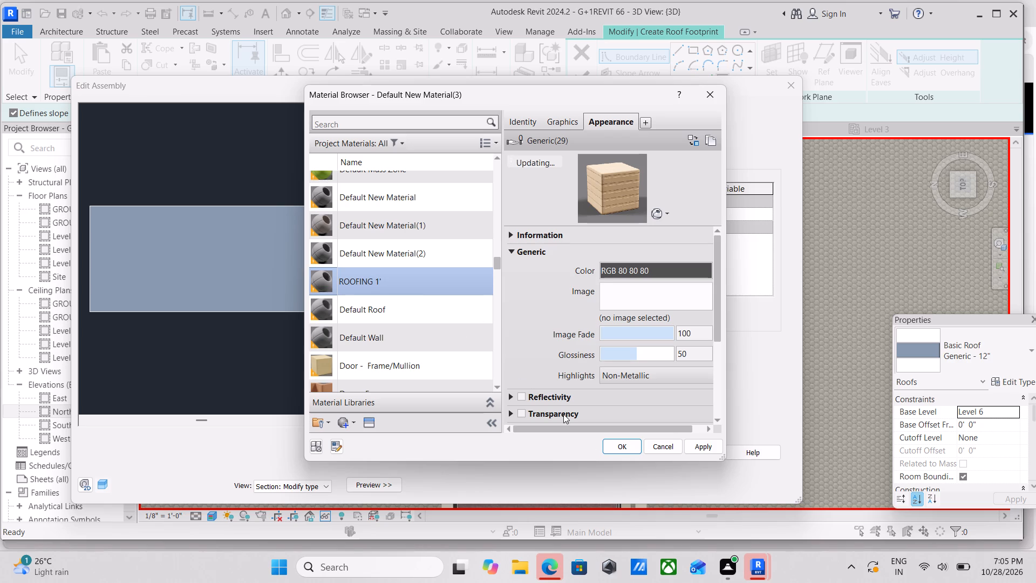
Assign the Spanish Tile - Brown appearance from the Roofing category of the Appearance Library to the ROOFING 1' material.
{"action": "left_click", "coordinate": [365, 423]}
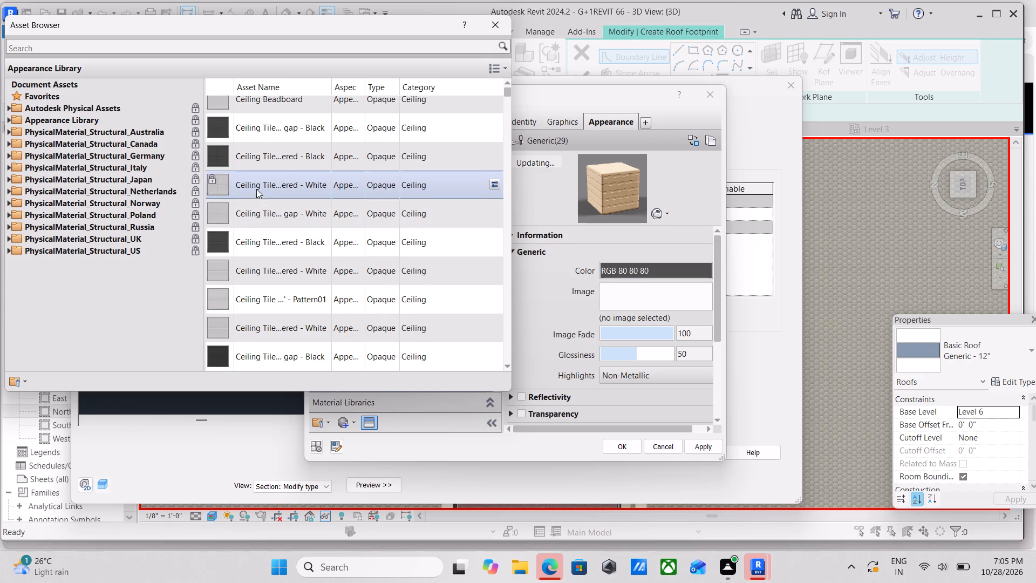
{"action": "left_click", "coordinate": [9, 120]}
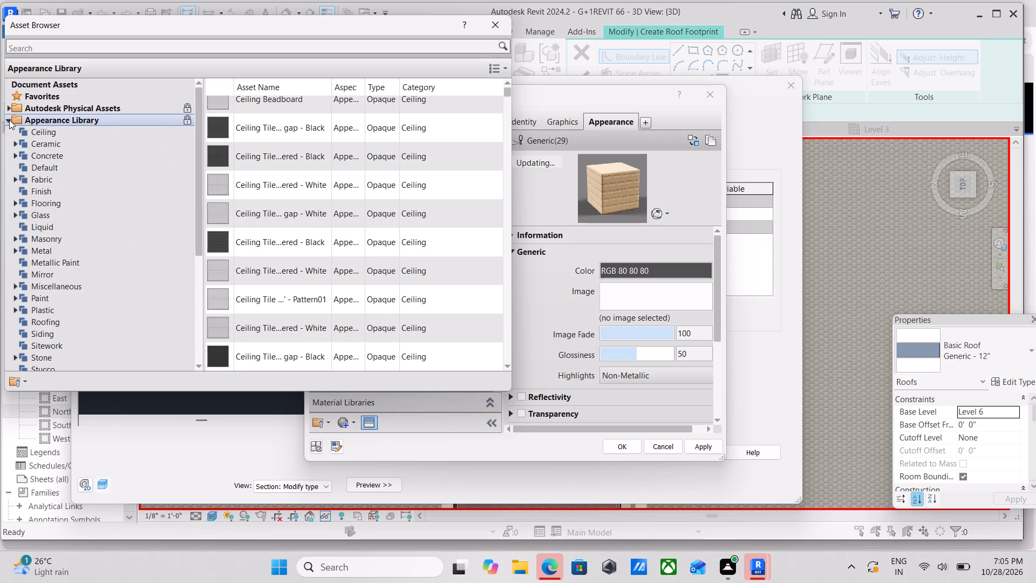
{"action": "left_click", "coordinate": [9, 120]}
{"action": "left_click", "coordinate": [9, 120]}
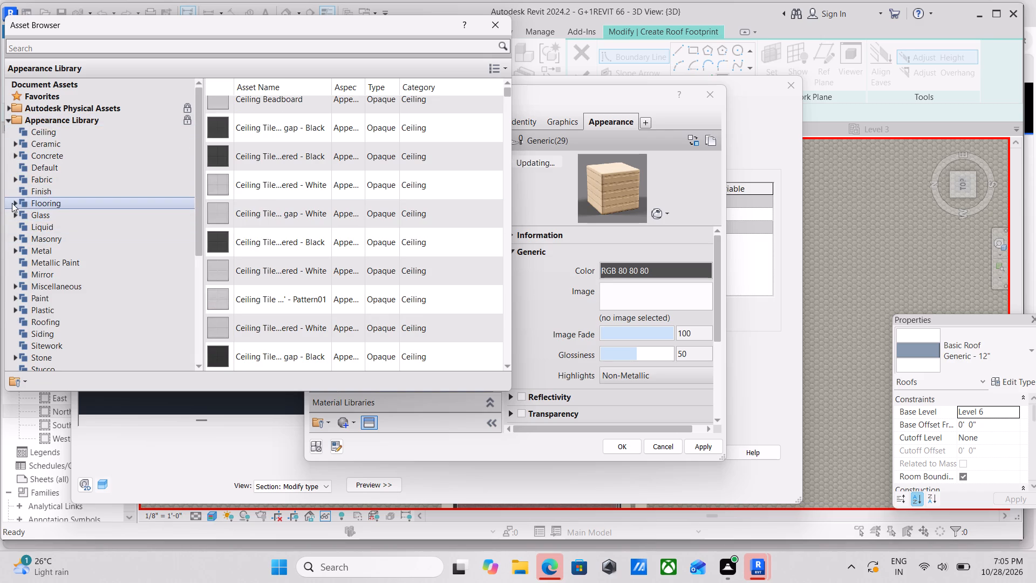
{"action": "left_click", "coordinate": [15, 202]}
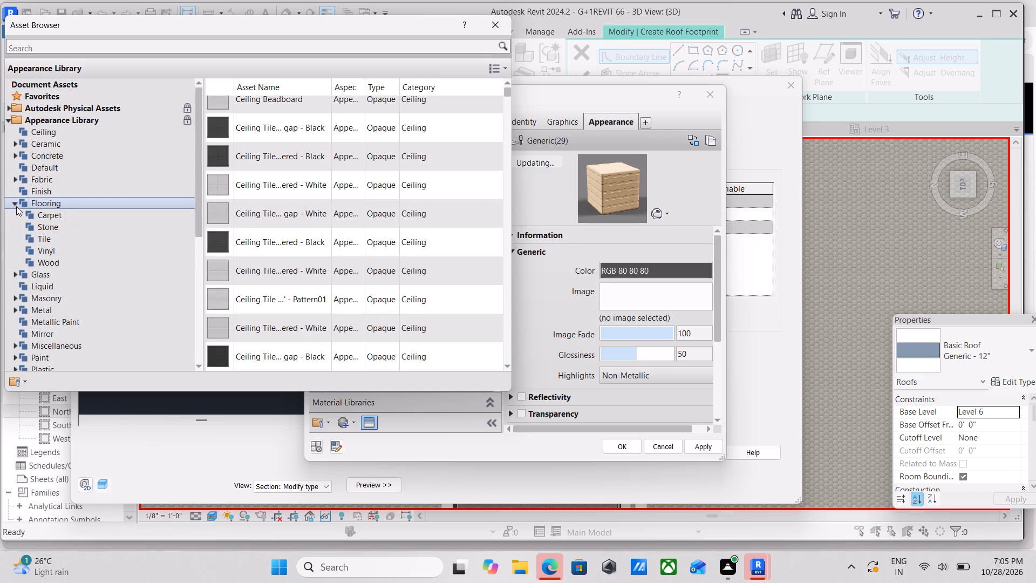
{"action": "left_click", "coordinate": [13, 198]}
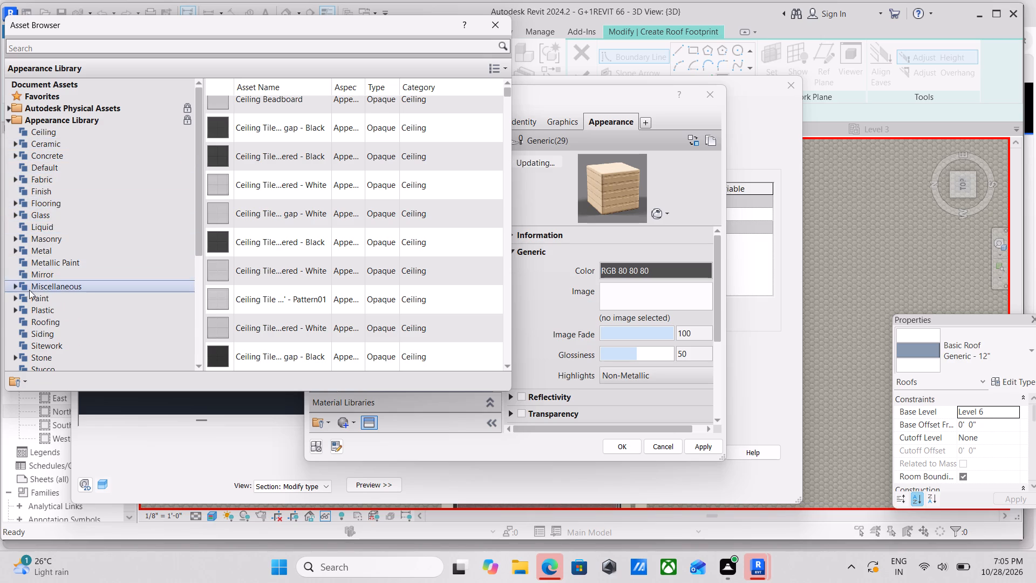
{"action": "scroll", "coordinate": [50, 331], "scroll_direction": "down", "scroll_amount": 1}
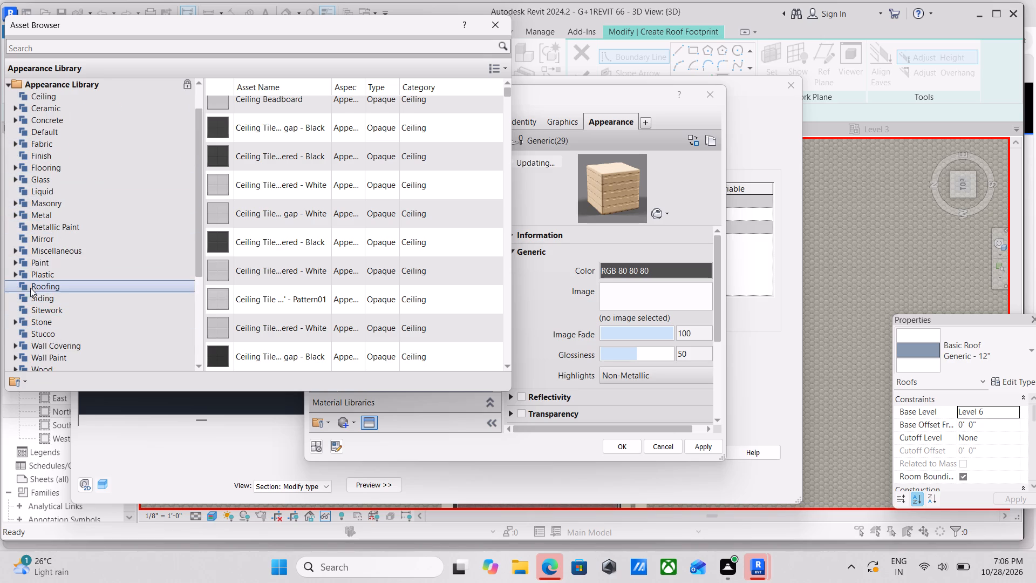
{"action": "left_click", "coordinate": [31, 285]}
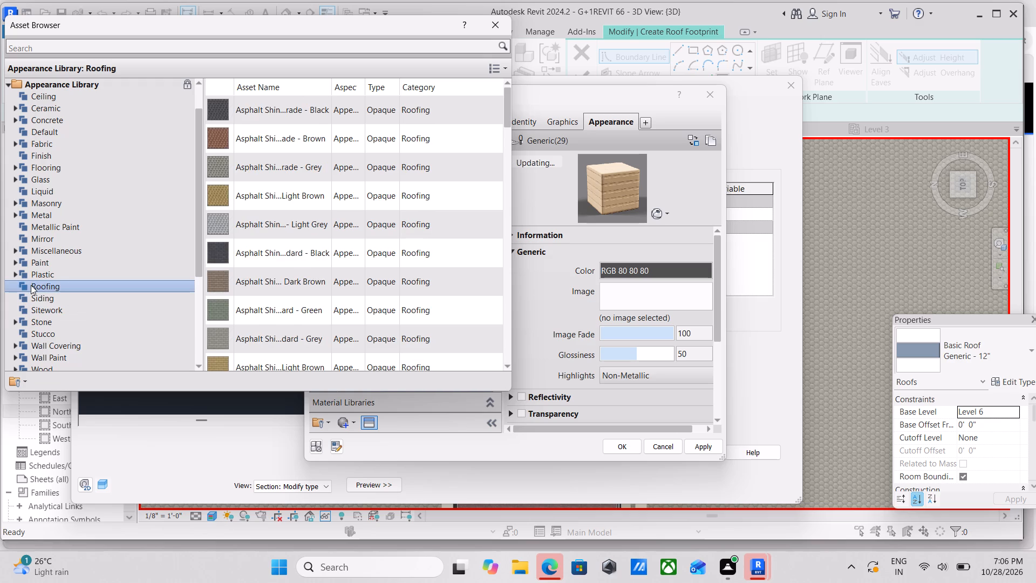
{"action": "scroll", "coordinate": [306, 284], "scroll_direction": "down", "scroll_amount": 2}
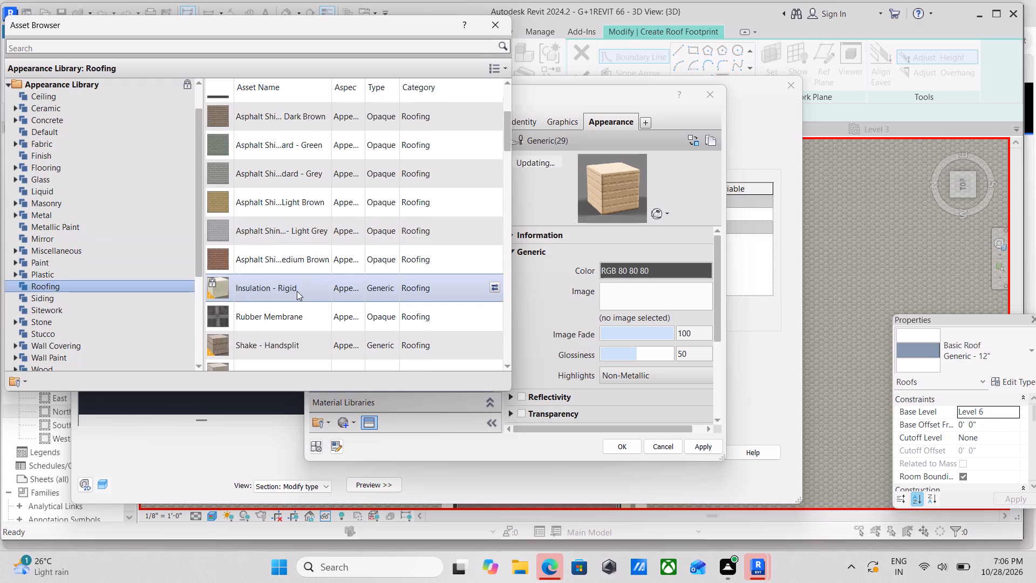
{"action": "scroll", "coordinate": [297, 291], "scroll_direction": "down", "scroll_amount": 1}
{"action": "scroll", "coordinate": [378, 336], "scroll_direction": "down", "scroll_amount": 6}
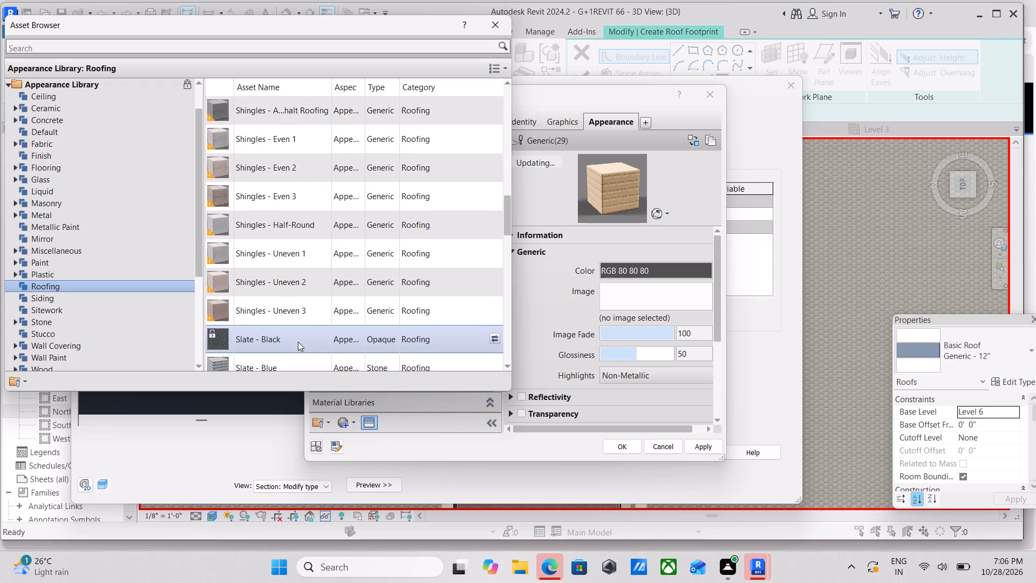
{"action": "scroll", "coordinate": [310, 328], "scroll_direction": "down", "scroll_amount": 5}
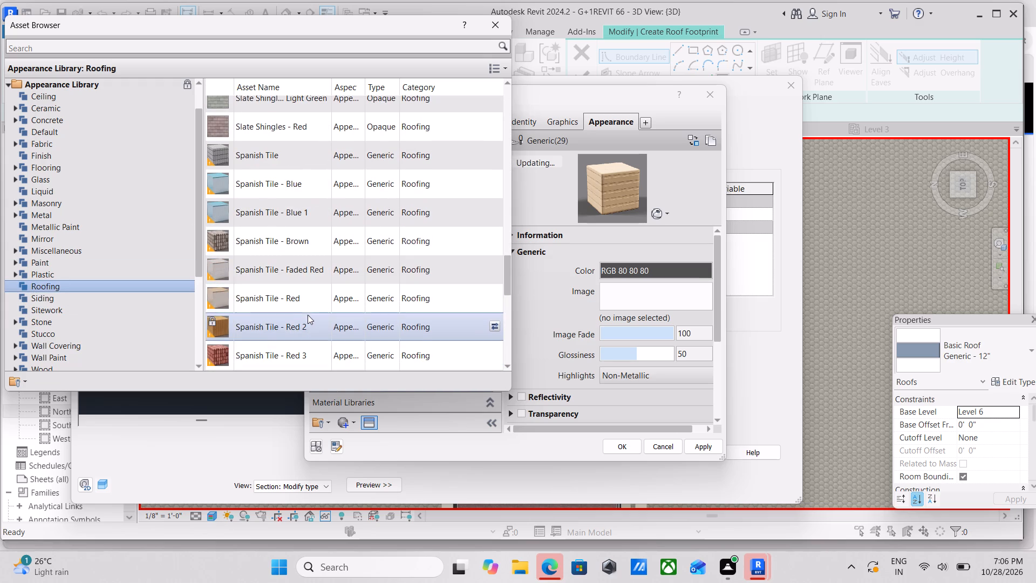
{"action": "double_click", "coordinate": [295, 238]}
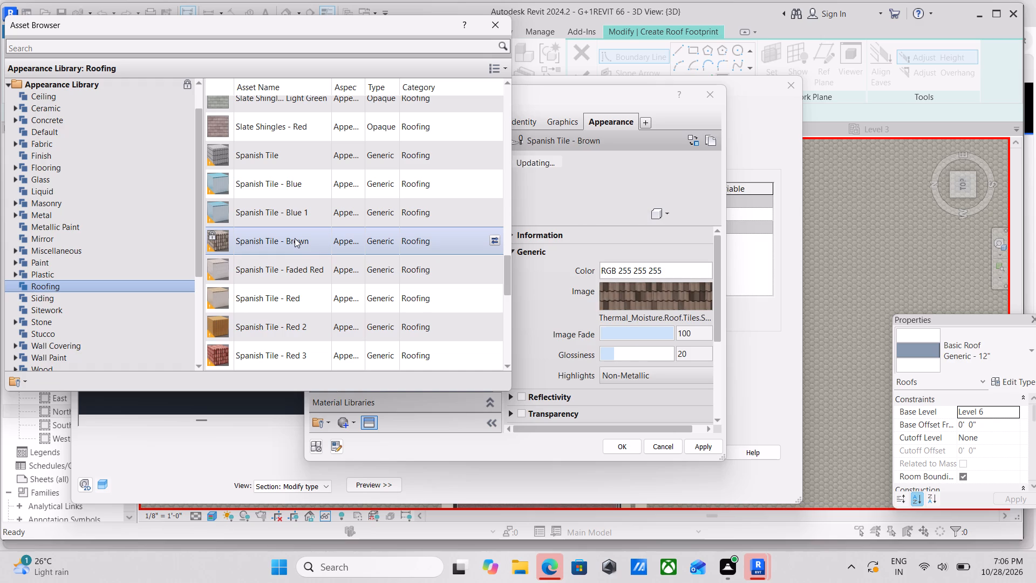
{"action": "left_click", "coordinate": [295, 238]}
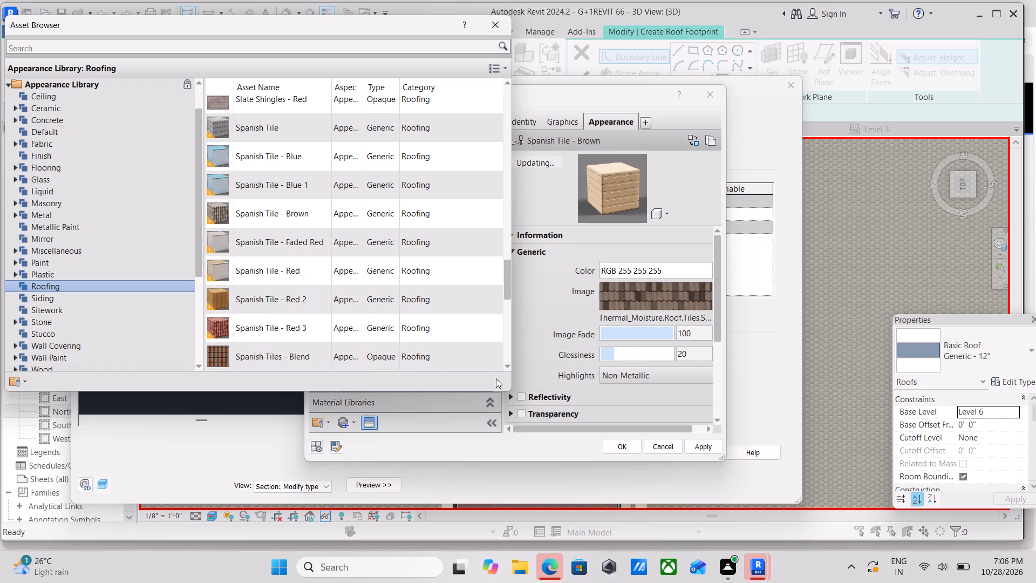
{"action": "double_click", "coordinate": [323, 211]}
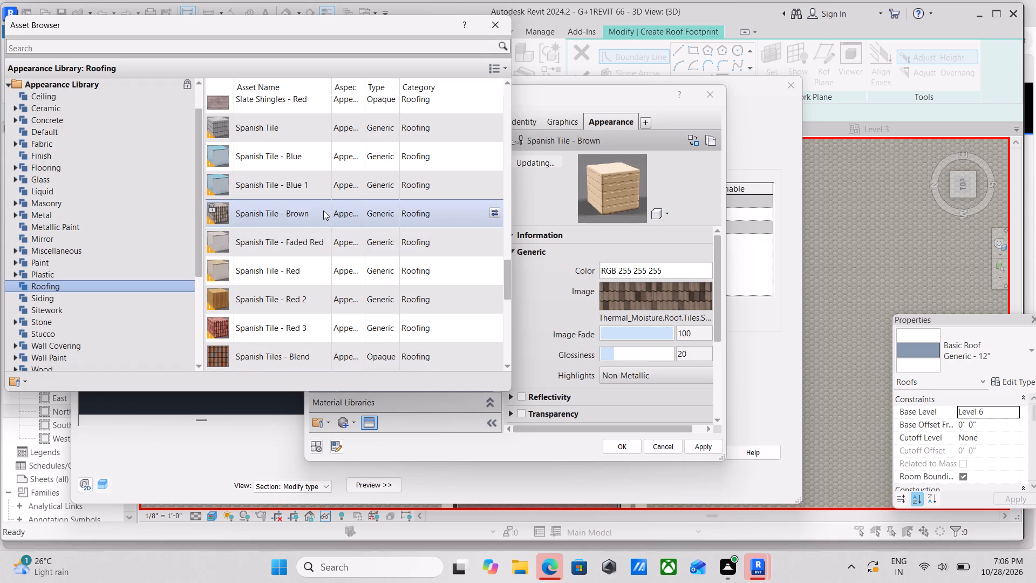
{"action": "left_click", "coordinate": [323, 211]}
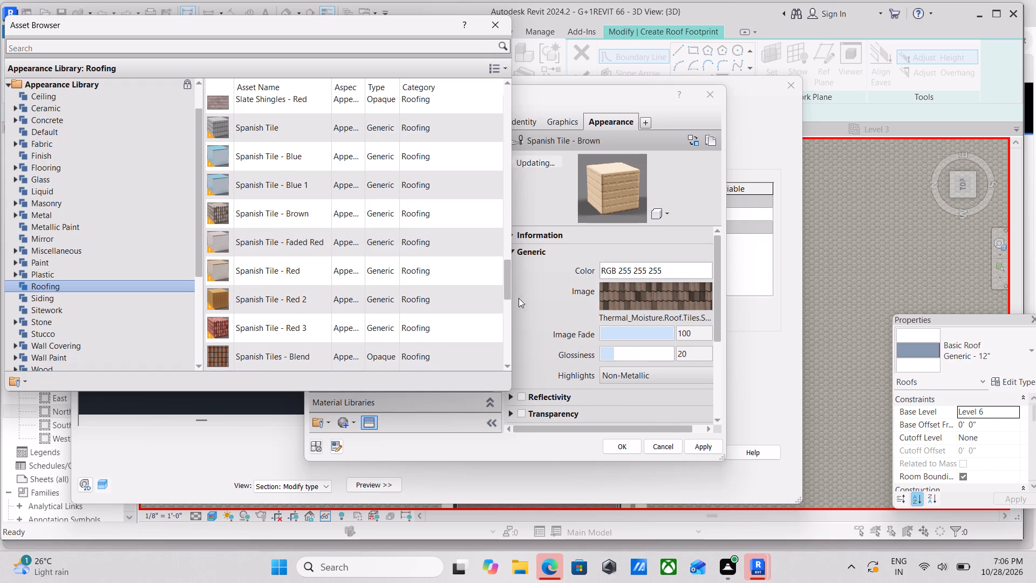
{"action": "double_click", "coordinate": [323, 213]}
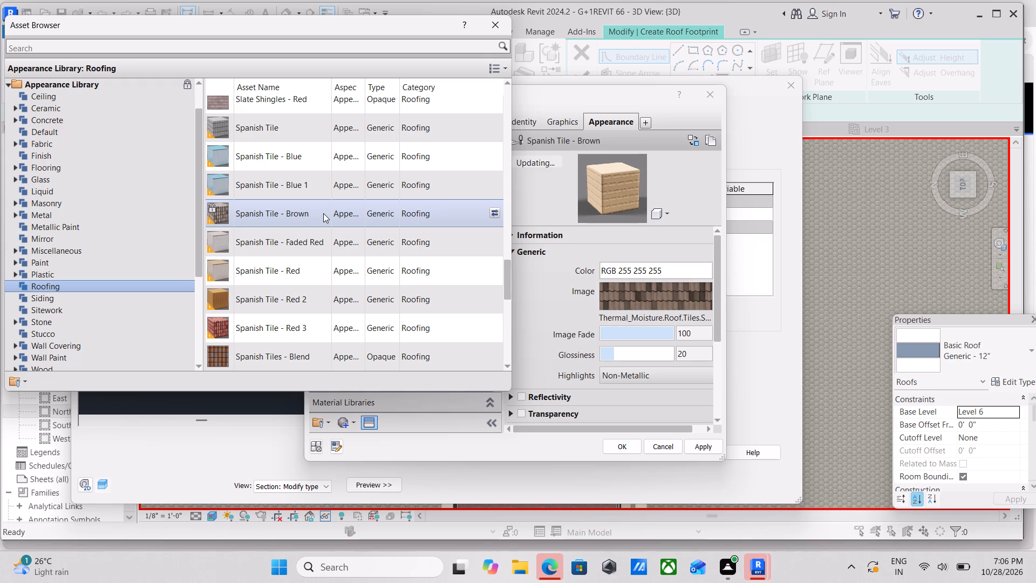
{"action": "left_click", "coordinate": [692, 447]}
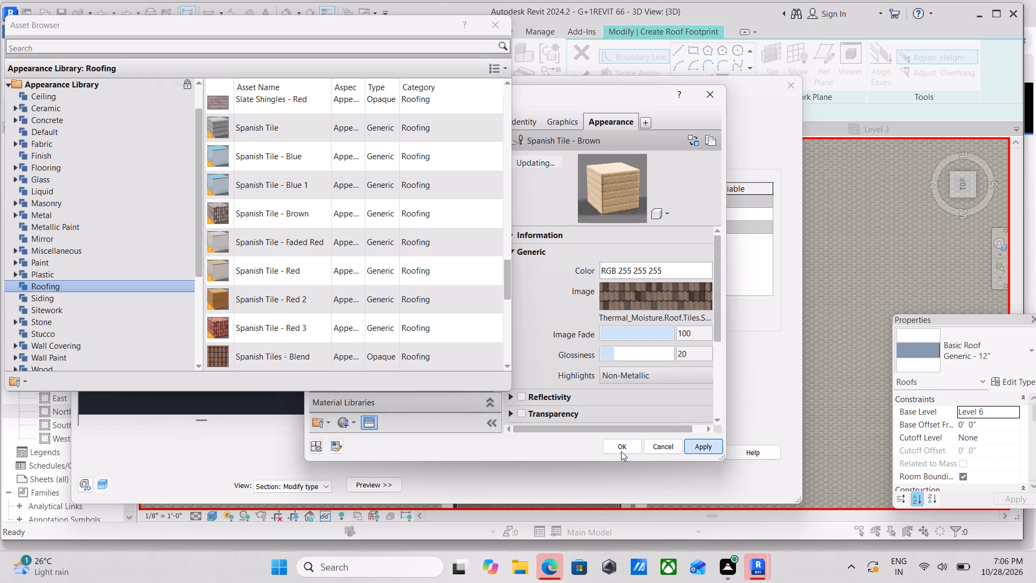
{"action": "left_click", "coordinate": [621, 445]}
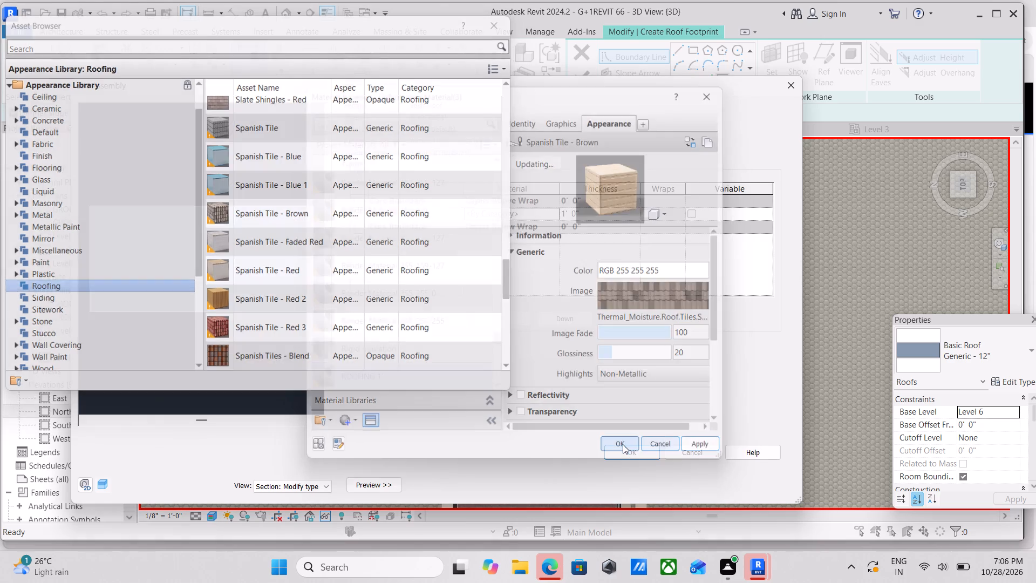
Save the layer structure and apply the ROOFING 1' type to the roof being sketched.
{"action": "left_click", "coordinate": [633, 449]}
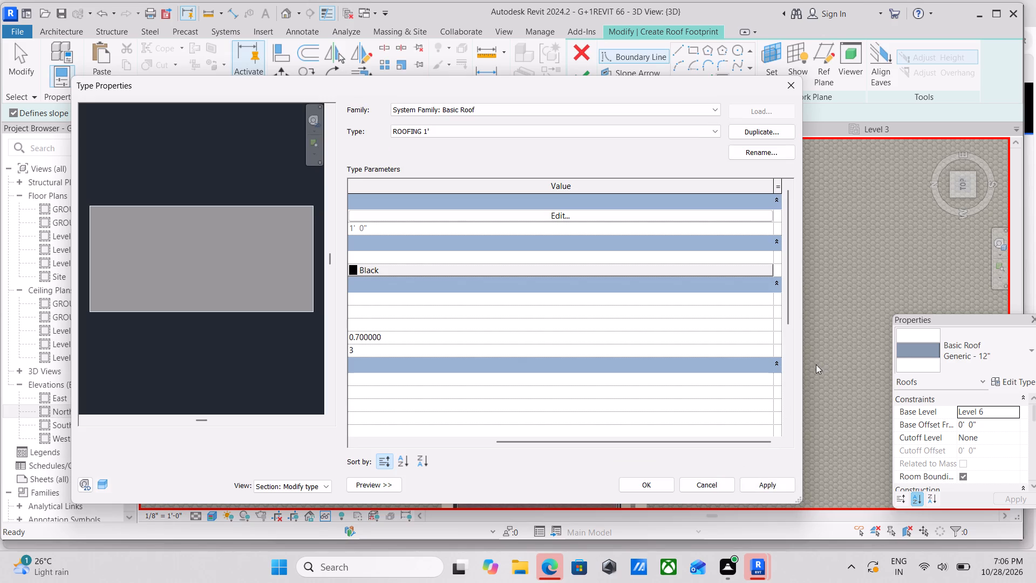
{"action": "left_click", "coordinate": [768, 482]}
{"action": "left_click", "coordinate": [640, 484]}
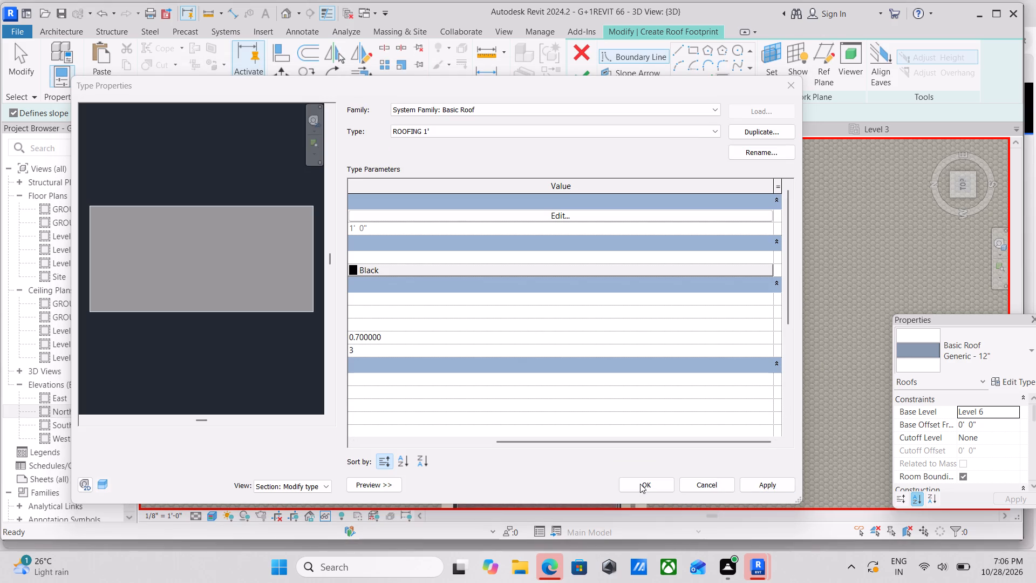
{"action": "left_click", "coordinate": [778, 483]}
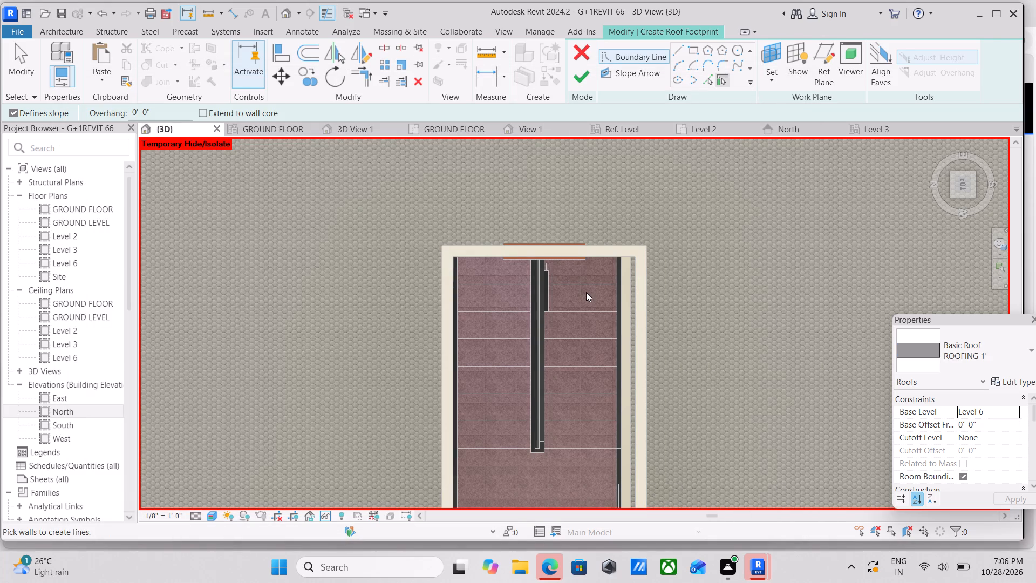
Sketch a rectangular slope-defining roof boundary between opposite outer corners of the stair enclosure walls, with 0' 0" offset.
{"action": "left_click", "coordinate": [692, 47]}
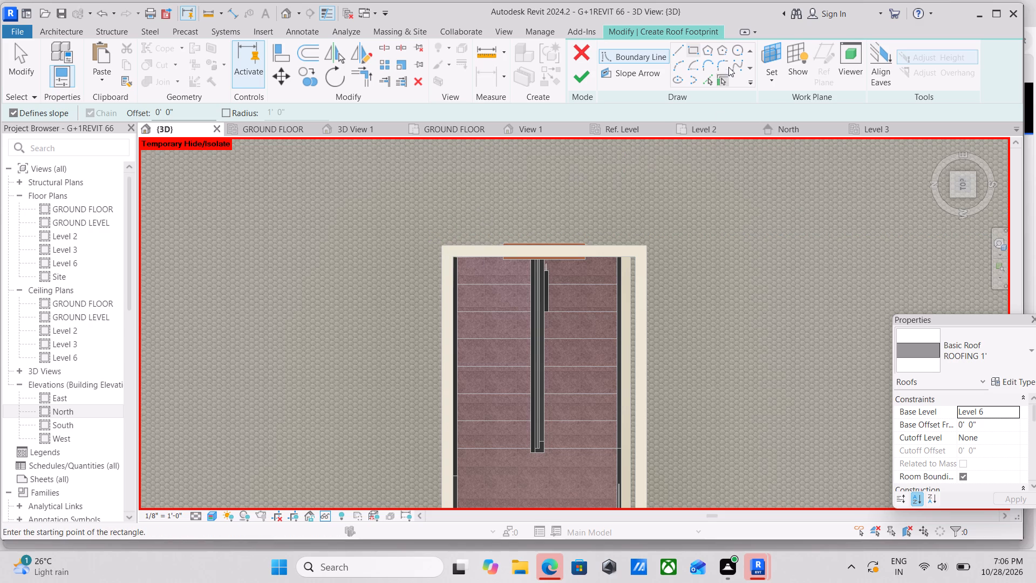
{"action": "left_click", "coordinate": [440, 243]}
{"action": "middle_click_drag", "start_coordinate": [562, 371], "coordinate": [563, 221]}
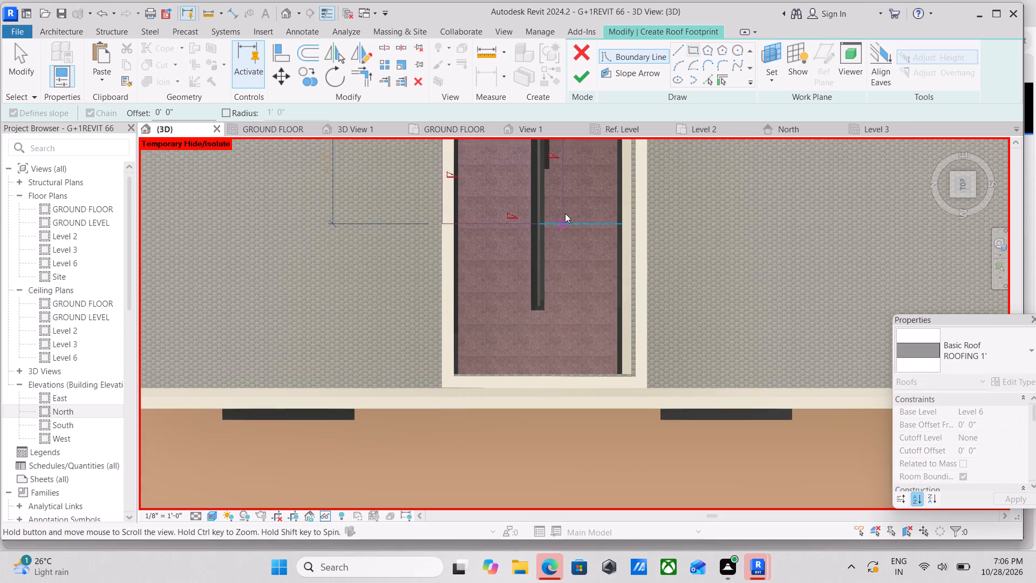
{"action": "left_click", "coordinate": [649, 381]}
{"action": "scroll", "coordinate": [677, 261], "scroll_direction": "down", "scroll_amount": 2}
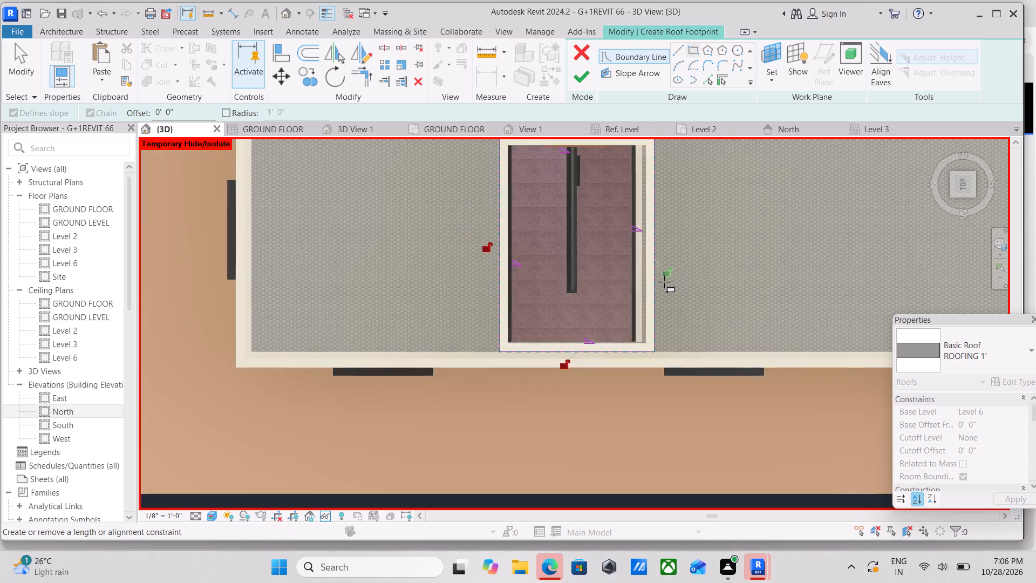
{"action": "scroll", "coordinate": [664, 282], "scroll_direction": "down", "scroll_amount": 1}
{"action": "middle_click_drag", "start_coordinate": [664, 282], "coordinate": [654, 355]}
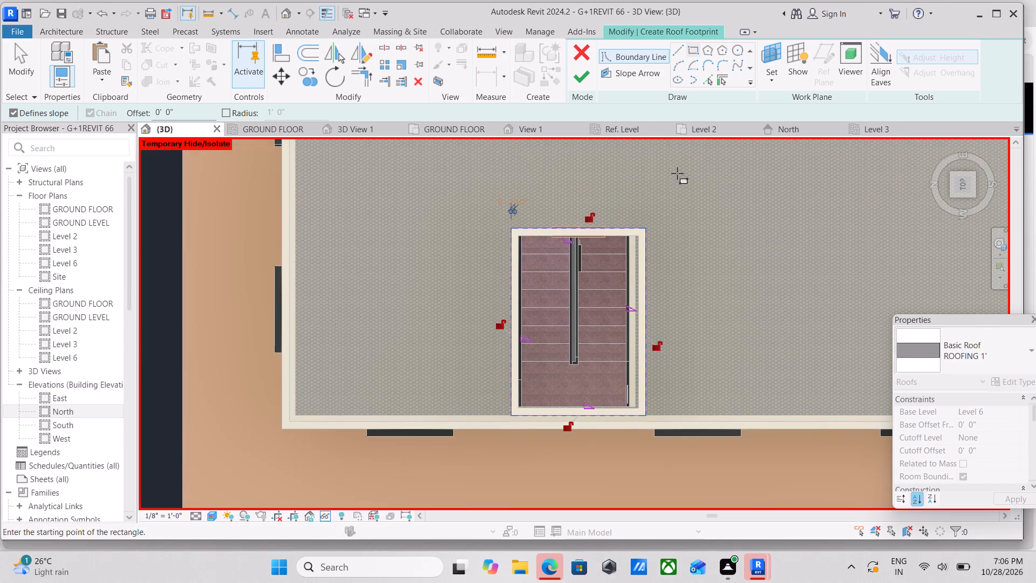
{"action": "scroll", "coordinate": [617, 216], "scroll_direction": "up", "scroll_amount": 6}
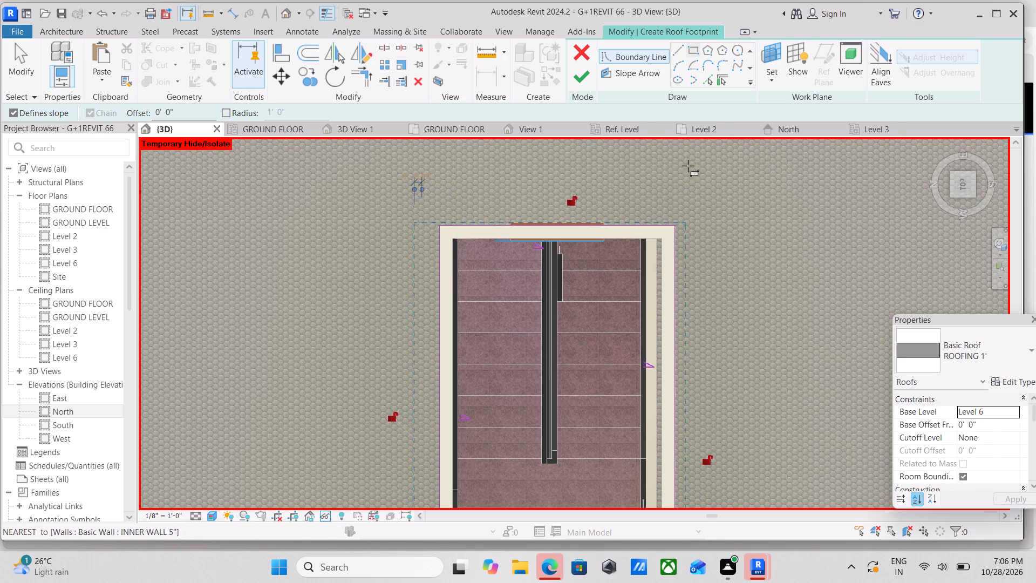
Finish the footprint roof over the stair enclosure without attaching the highlighted walls to it.
{"action": "left_click", "coordinate": [576, 78]}
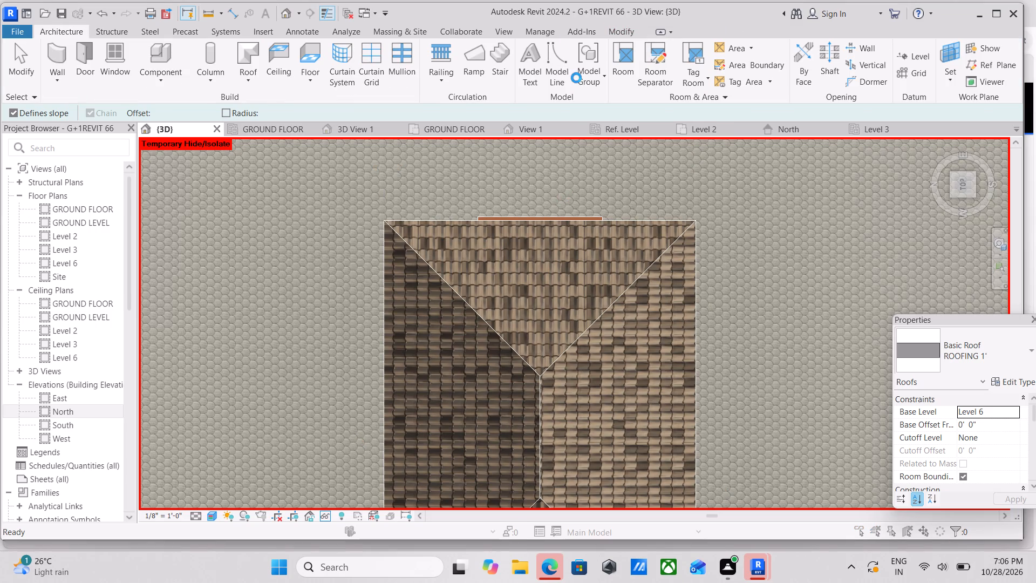
{"action": "scroll", "coordinate": [575, 291], "scroll_direction": "down", "scroll_amount": 4}
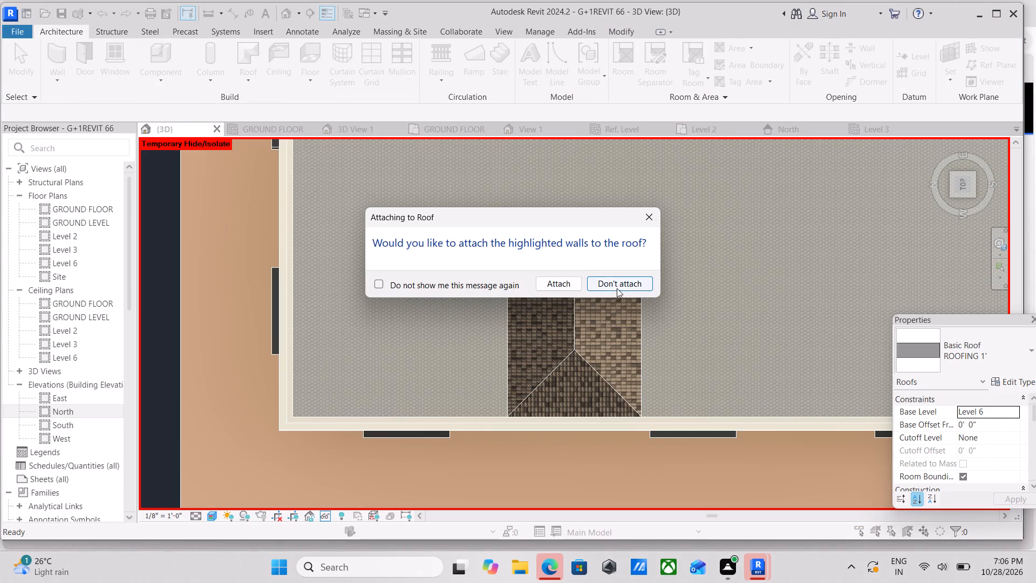
{"action": "left_click", "coordinate": [608, 286]}
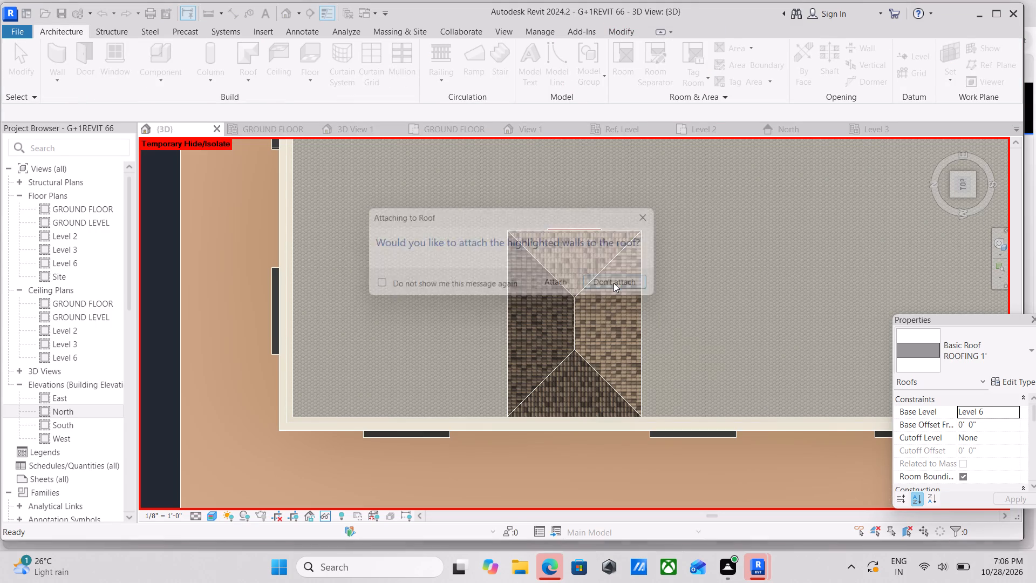
Examine the new roof's shape, edges and tile finish over the stair enclosure from several angles.
{"action": "scroll", "coordinate": [644, 308], "scroll_direction": "down", "scroll_amount": 5}
{"action": "middle_click_drag", "start_coordinate": [755, 350], "coordinate": [547, 281], "text": "shift"}
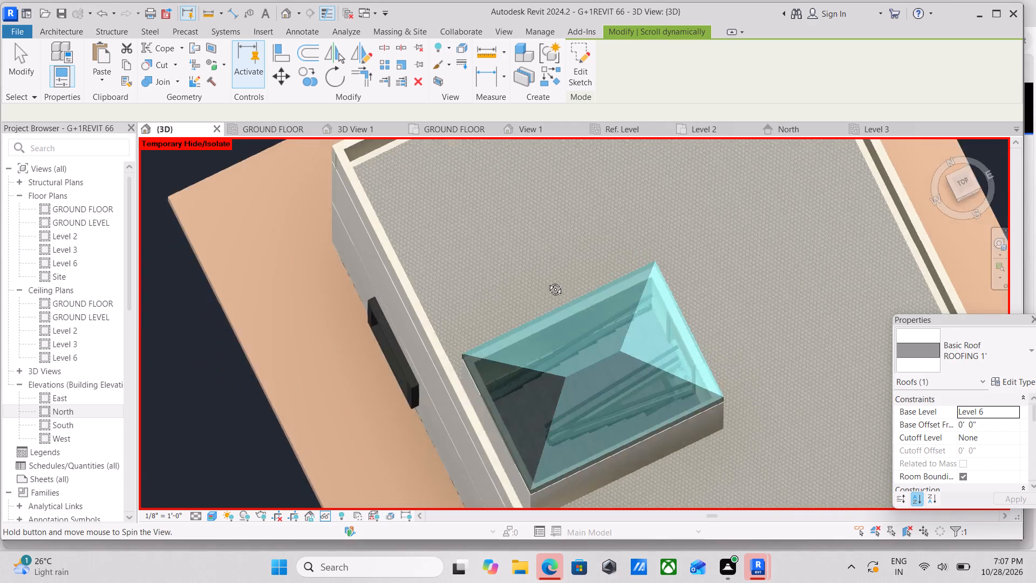
{"action": "middle_click_drag", "start_coordinate": [547, 281], "coordinate": [491, 252], "text": "shift"}
{"action": "middle_click_drag", "start_coordinate": [643, 442], "coordinate": [591, 322], "text": "shift"}
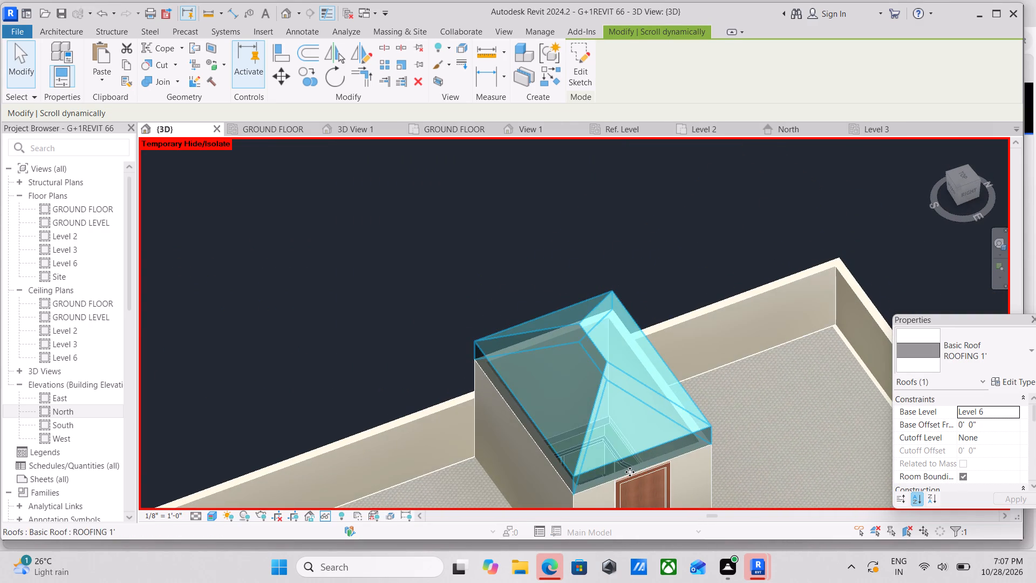
{"action": "middle_click_drag", "start_coordinate": [630, 472], "coordinate": [582, 370], "text": "shift"}
{"action": "middle_click_drag", "start_coordinate": [587, 485], "coordinate": [655, 390], "text": "shift"}
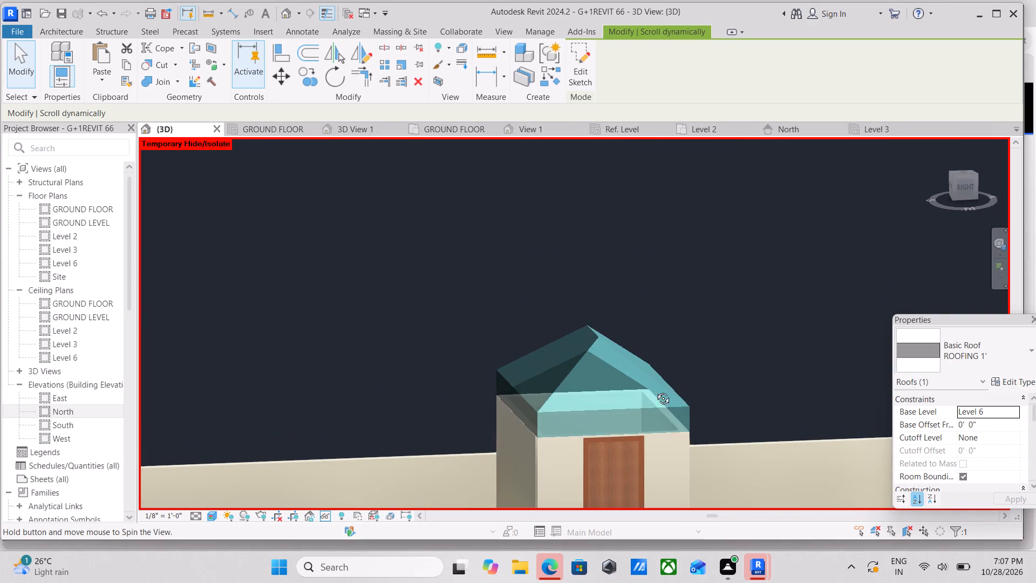
{"action": "middle_click_drag", "start_coordinate": [655, 390], "coordinate": [670, 462], "text": "shift"}
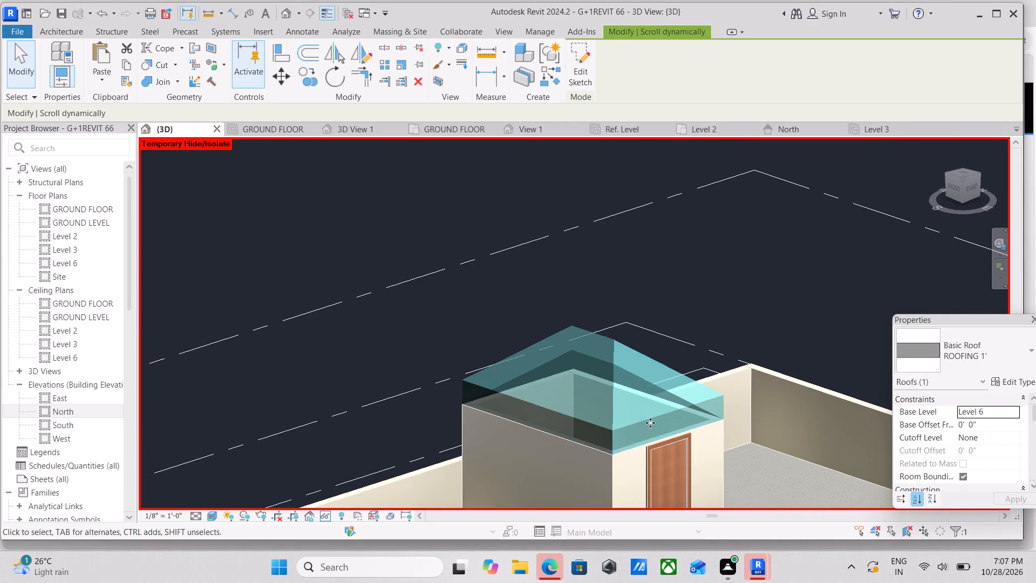
{"action": "scroll", "coordinate": [632, 429], "scroll_direction": "up", "scroll_amount": 5}
{"action": "key", "text": "Escape"}
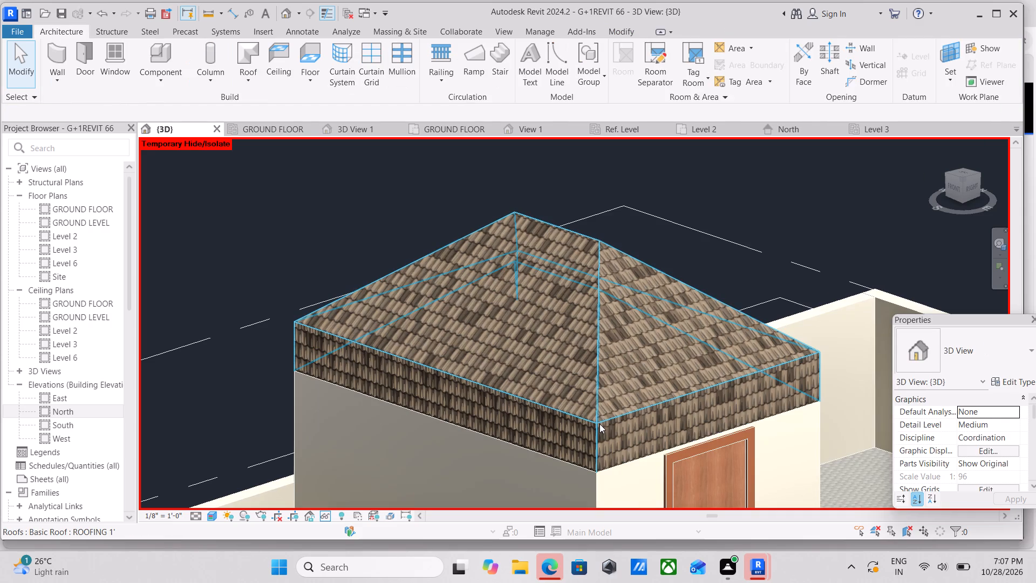
Open the footprint sketch of the tiled roof over the stair enclosure for editing, seen from above.
{"action": "left_click", "coordinate": [599, 424]}
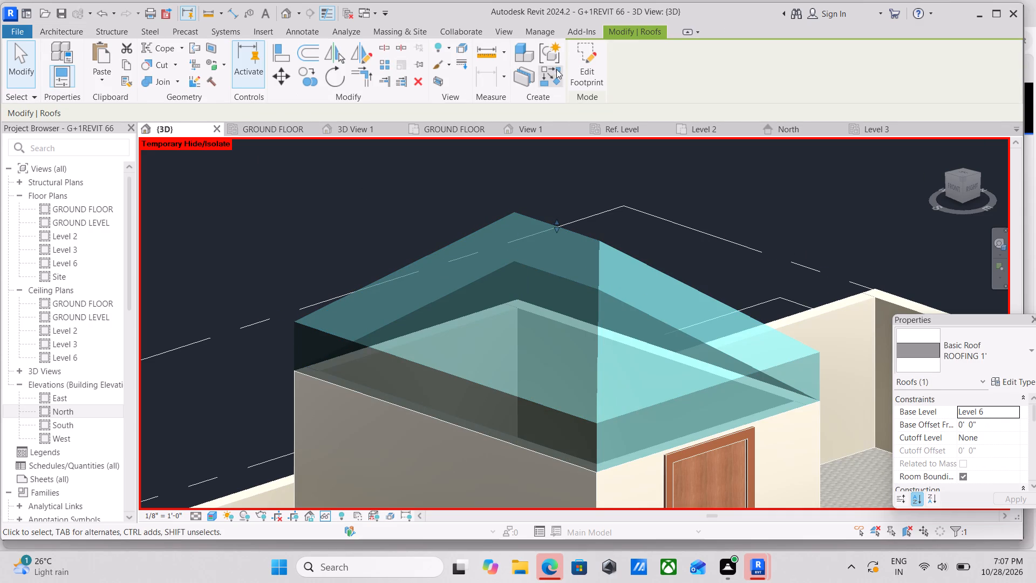
{"action": "left_click", "coordinate": [593, 69]}
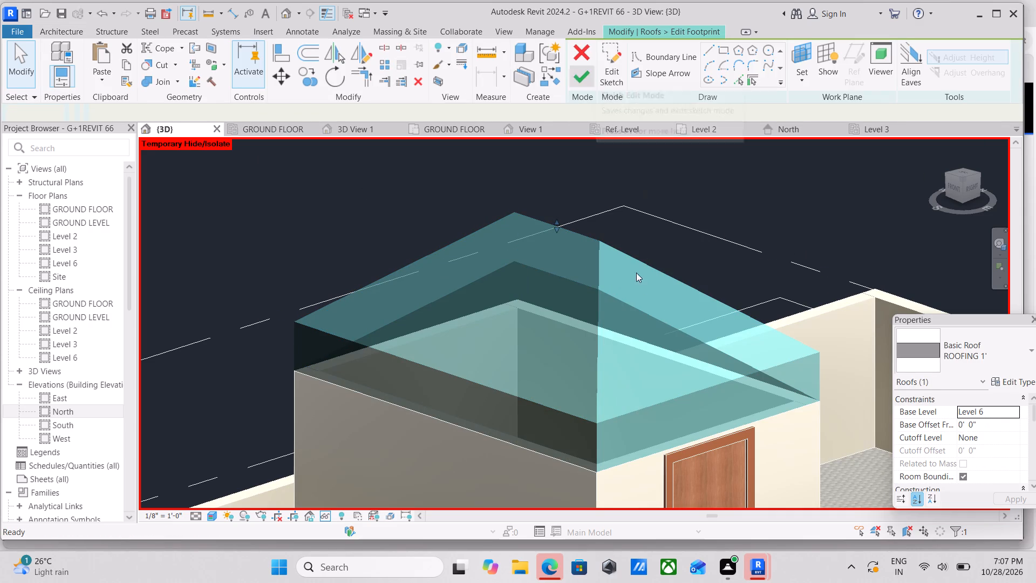
{"action": "scroll", "coordinate": [581, 319], "scroll_direction": "down", "scroll_amount": 2}
{"action": "middle_click_drag", "start_coordinate": [532, 329], "coordinate": [571, 384], "text": "shift"}
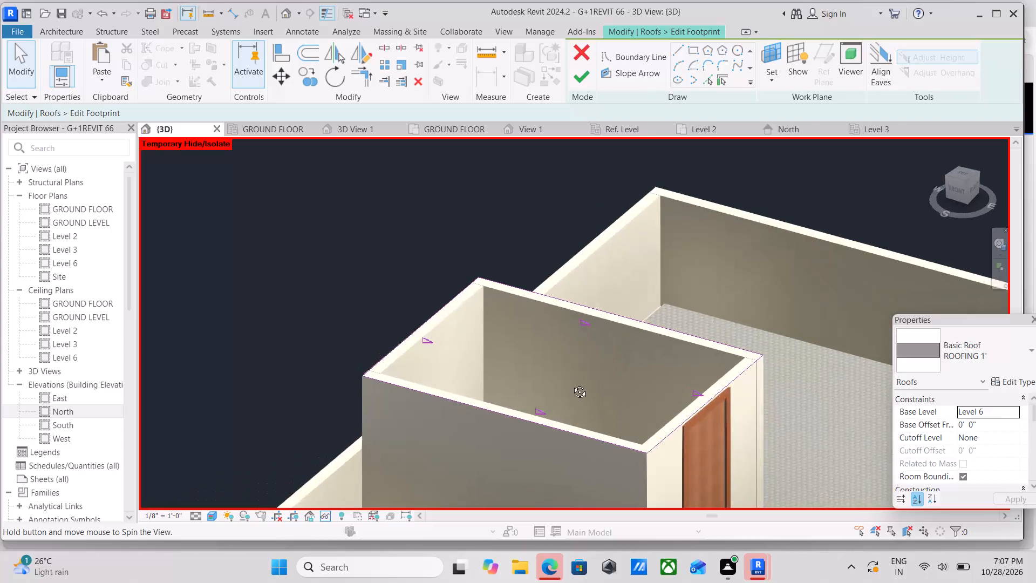
{"action": "middle_click_drag", "start_coordinate": [571, 384], "coordinate": [603, 412], "text": "shift"}
{"action": "left_click", "coordinate": [964, 173]}
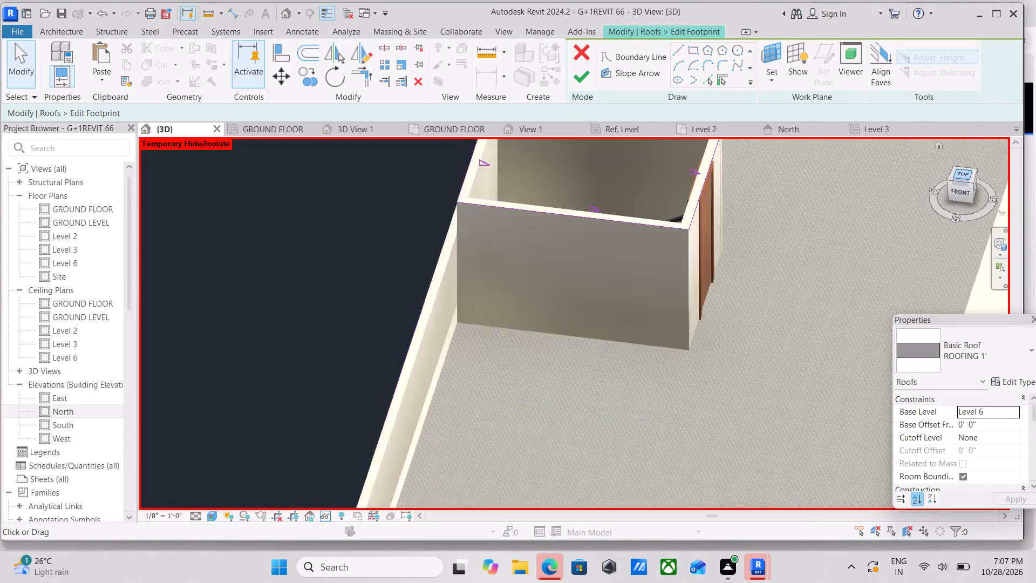
{"action": "scroll", "coordinate": [617, 364], "scroll_direction": "up", "scroll_amount": 3}
{"action": "scroll", "coordinate": [527, 364], "scroll_direction": "up", "scroll_amount": 3}
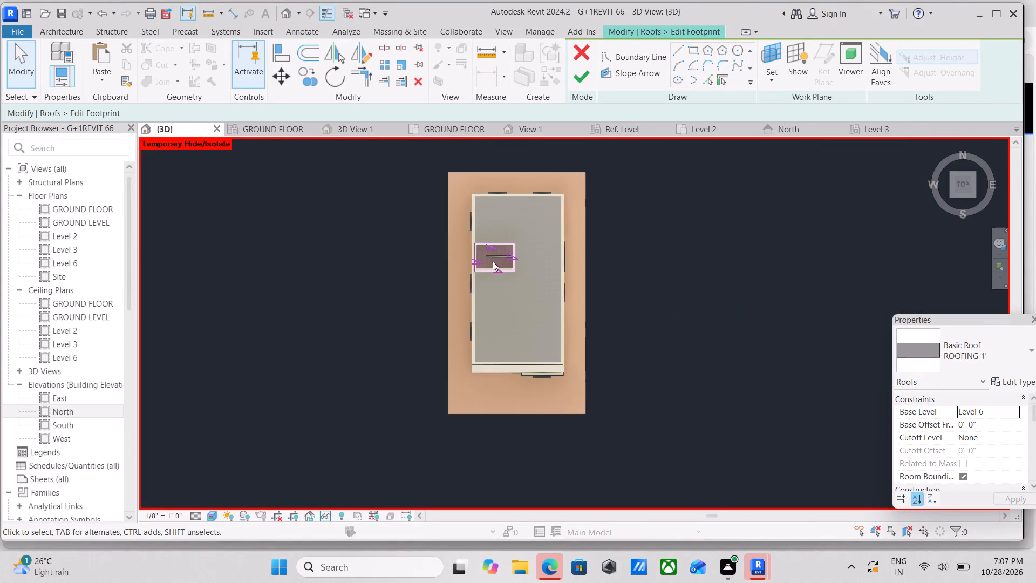
{"action": "scroll", "coordinate": [495, 256], "scroll_direction": "up", "scroll_amount": 15}
{"action": "scroll", "coordinate": [428, 195], "scroll_direction": "up", "scroll_amount": 2}
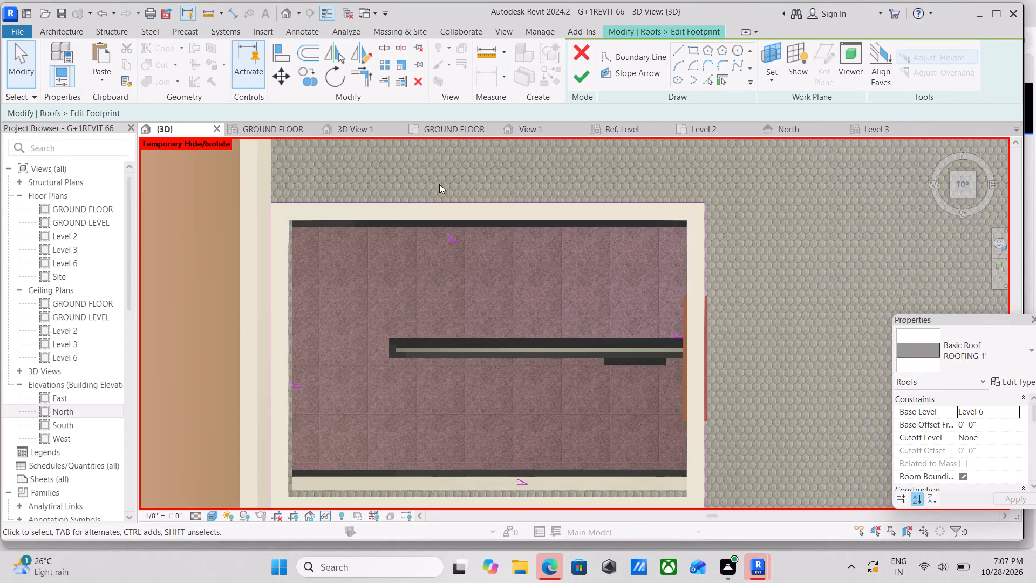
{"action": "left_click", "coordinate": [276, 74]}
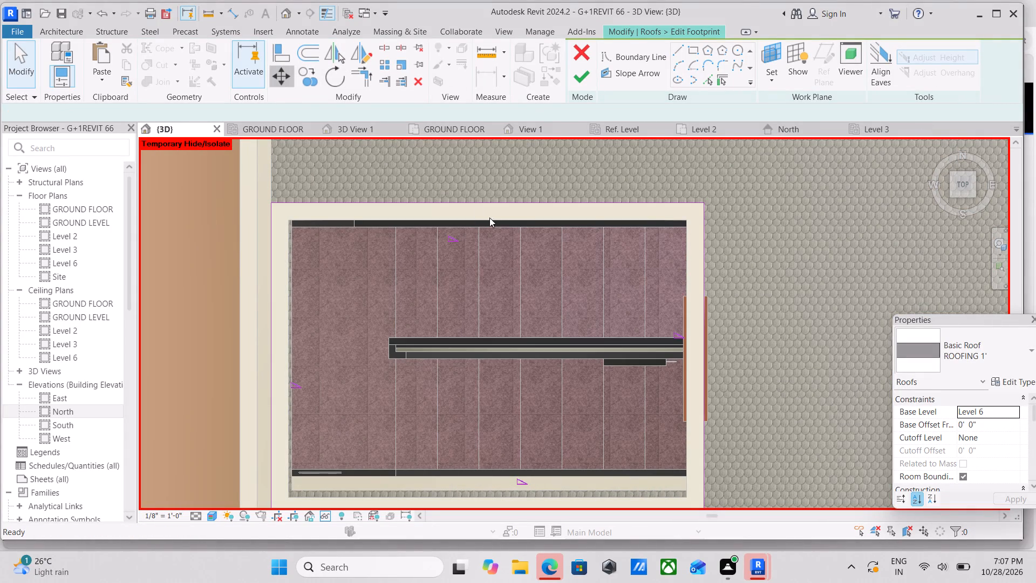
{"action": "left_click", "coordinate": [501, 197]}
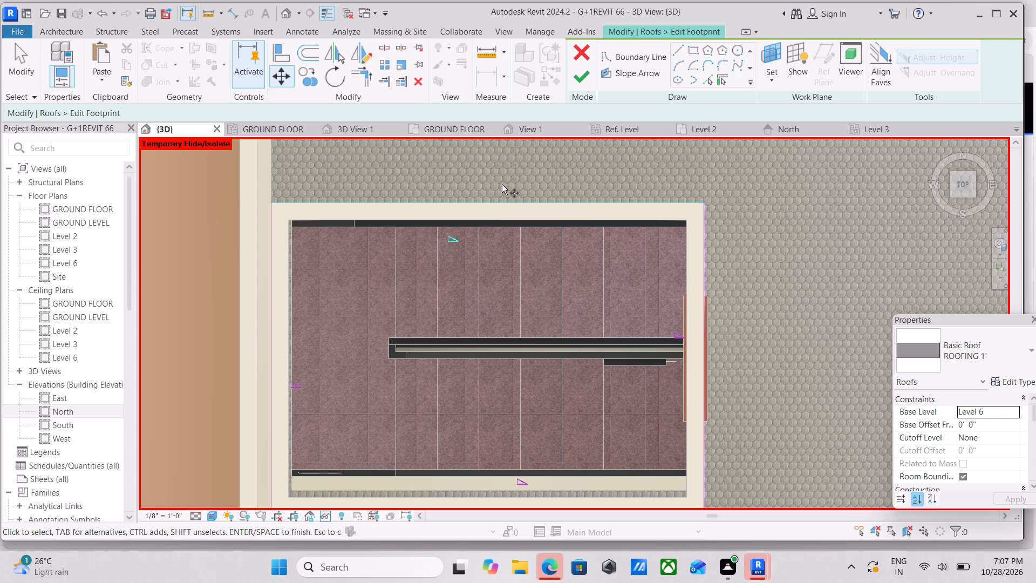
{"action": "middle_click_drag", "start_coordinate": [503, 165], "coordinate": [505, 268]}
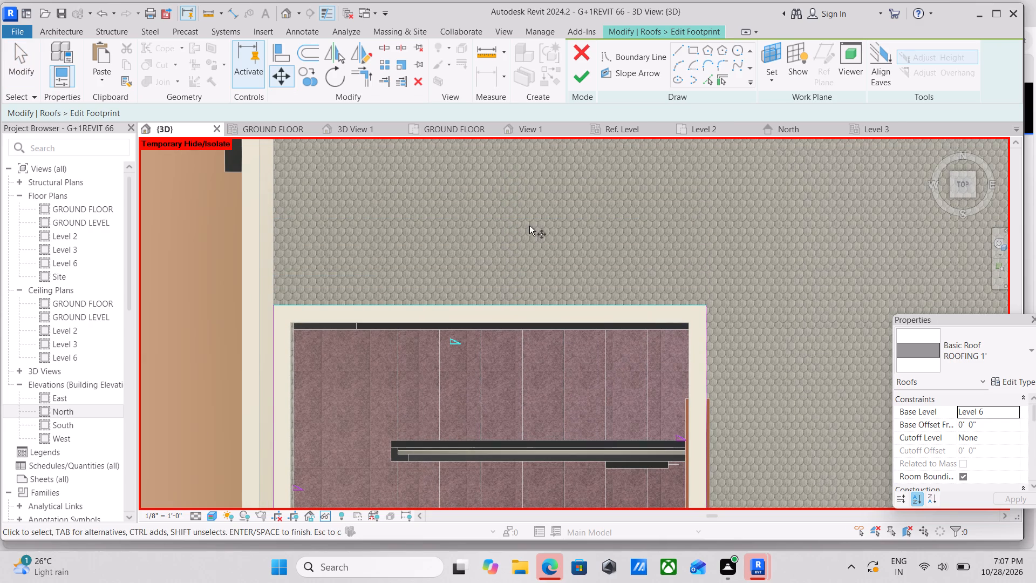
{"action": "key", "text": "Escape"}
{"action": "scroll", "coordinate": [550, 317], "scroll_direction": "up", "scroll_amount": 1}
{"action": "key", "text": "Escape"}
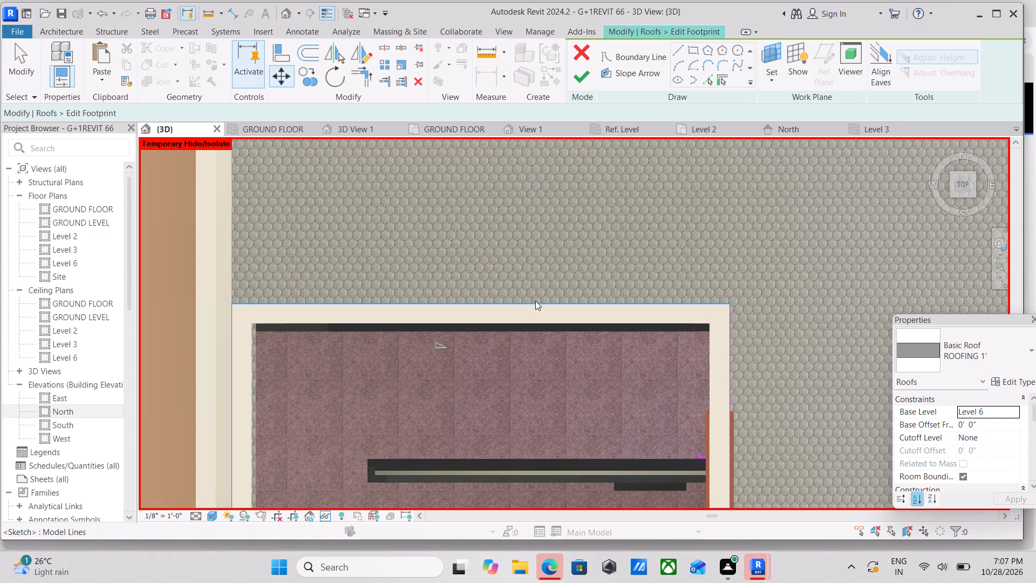
Move the north roof boundary line about 1' outward from the stair enclosure wall.
{"action": "left_click", "coordinate": [512, 301]}
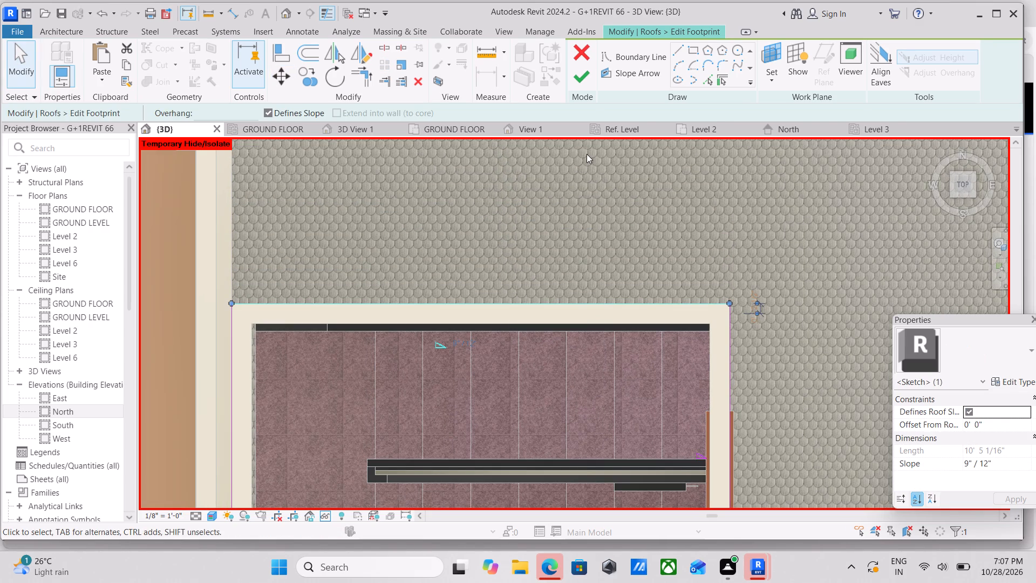
{"action": "left_click", "coordinate": [280, 83]}
{"action": "left_click", "coordinate": [468, 305]}
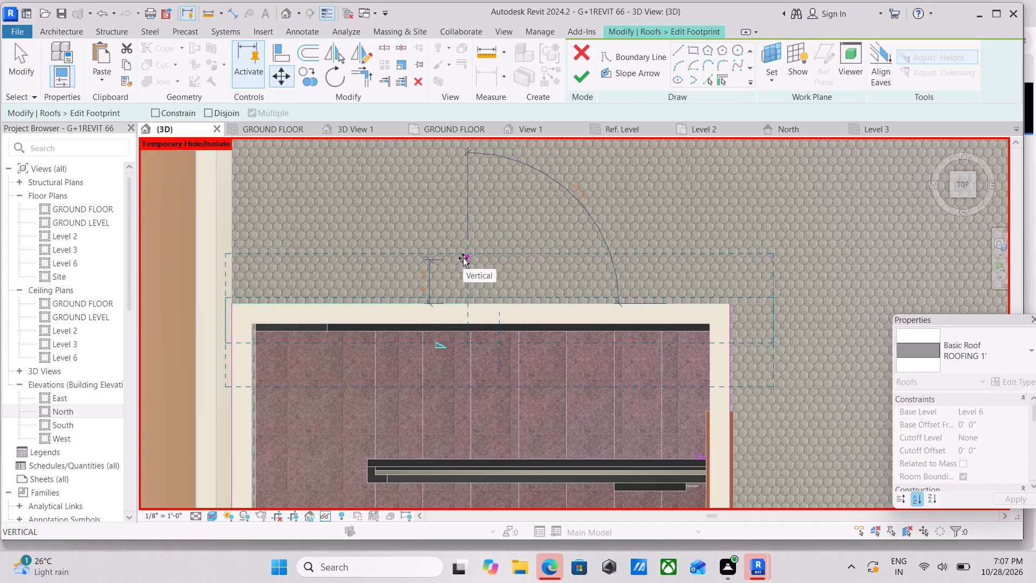
{"action": "left_click", "coordinate": [464, 255]}
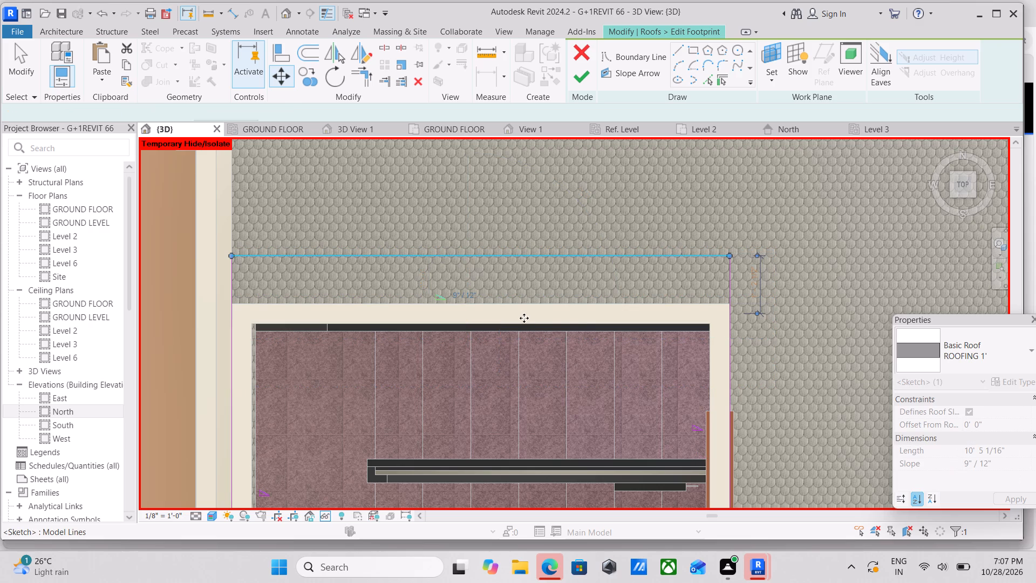
{"action": "key", "text": "Escape"}
Move the east roof boundary line, on the door side of the stair enclosure, 1' outward.
{"action": "scroll", "coordinate": [725, 317], "scroll_direction": "down", "scroll_amount": 4}
{"action": "middle_click_drag", "start_coordinate": [766, 320], "coordinate": [680, 257]}
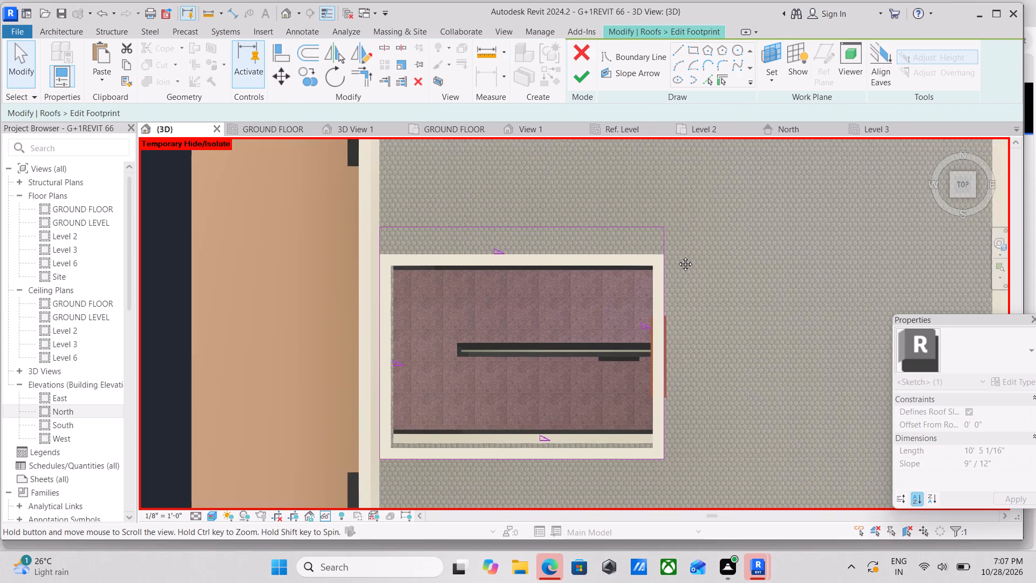
{"action": "scroll", "coordinate": [667, 265], "scroll_direction": "up", "scroll_amount": 2}
{"action": "left_click", "coordinate": [650, 230]}
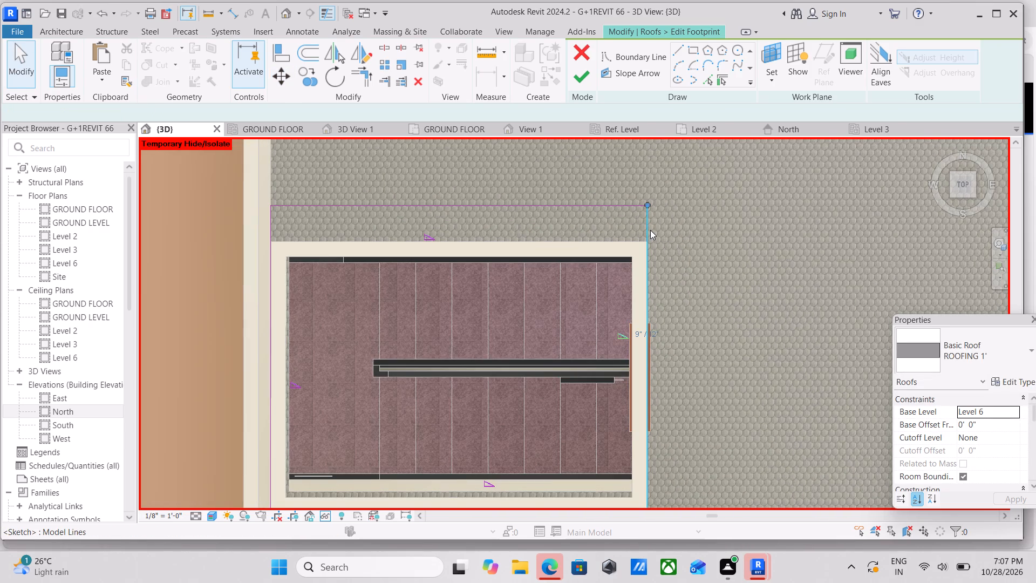
{"action": "left_click", "coordinate": [272, 72]}
{"action": "scroll", "coordinate": [651, 357], "scroll_direction": "up", "scroll_amount": 2}
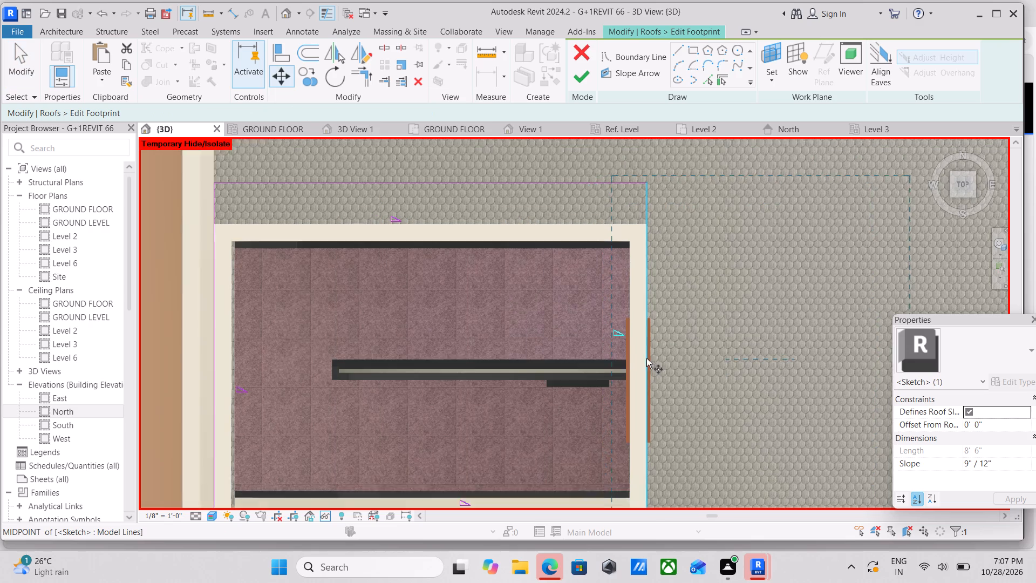
{"action": "left_click", "coordinate": [643, 361]}
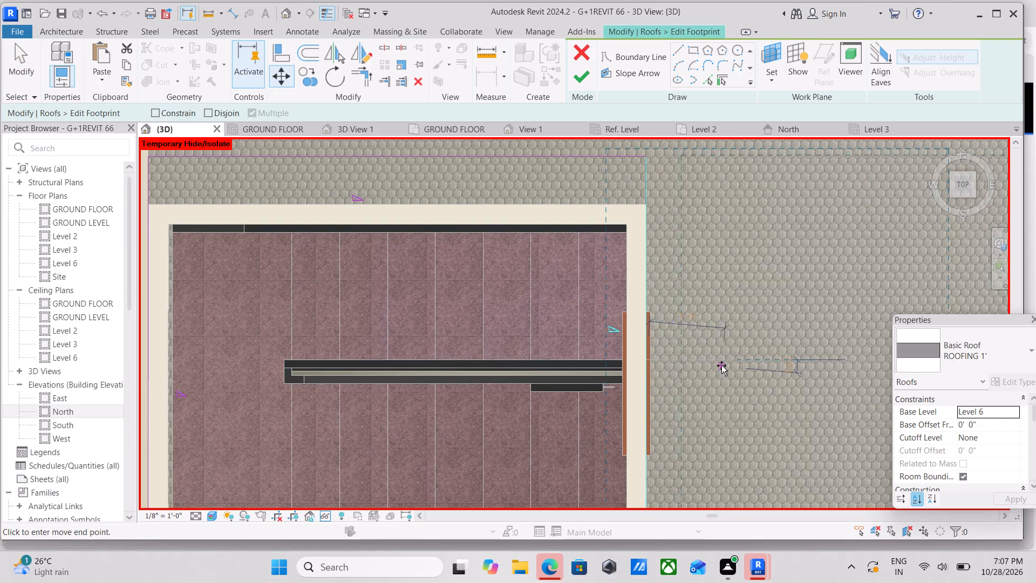
{"action": "scroll", "coordinate": [714, 359], "scroll_direction": "up", "scroll_amount": 3}
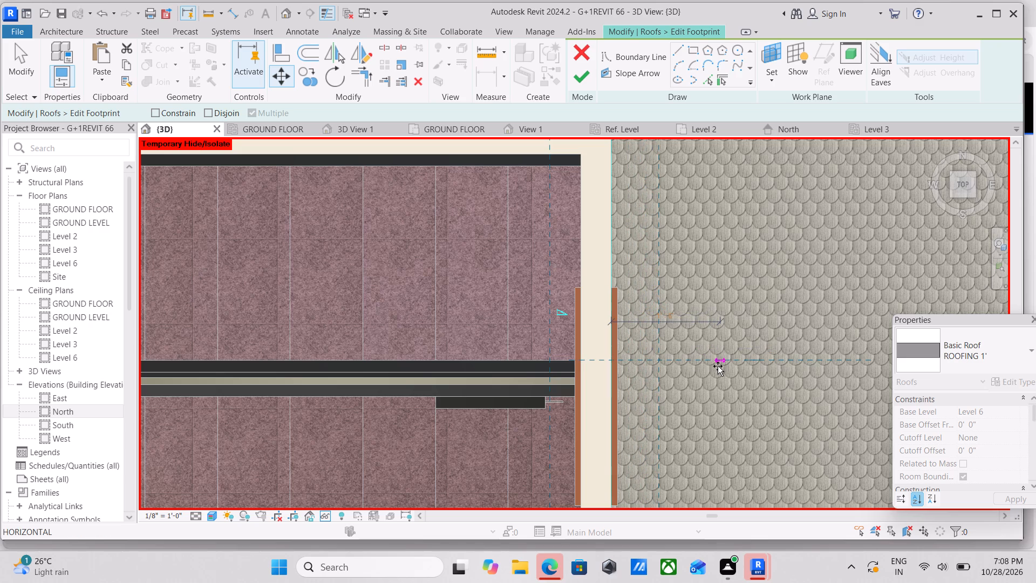
{"action": "key", "text": "1"}
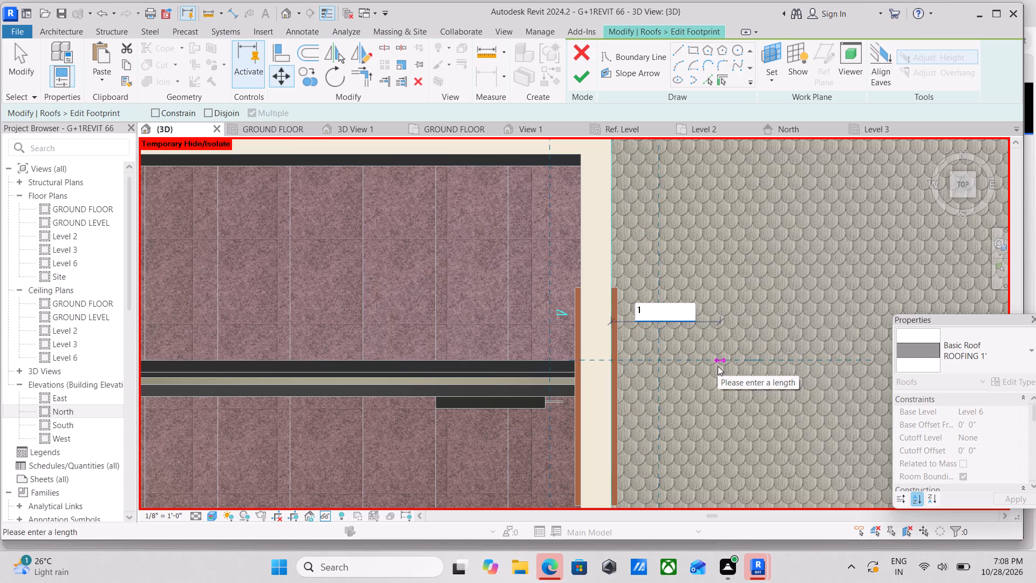
{"action": "key", "text": "apostrophe"}
{"action": "key", "text": "Return"}
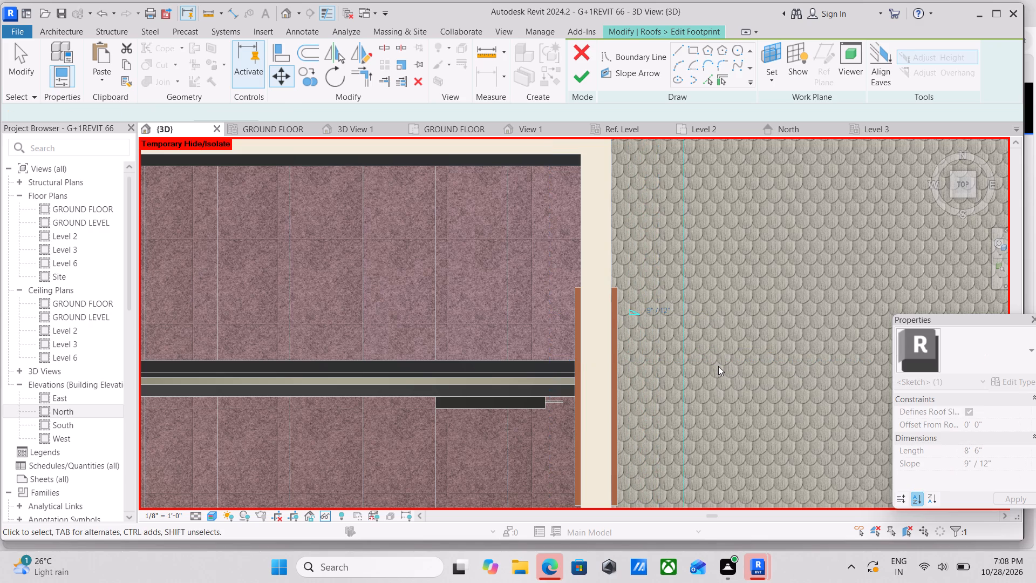
{"action": "scroll", "coordinate": [718, 366], "scroll_direction": "down", "scroll_amount": 7}
{"action": "key", "text": "Escape"}
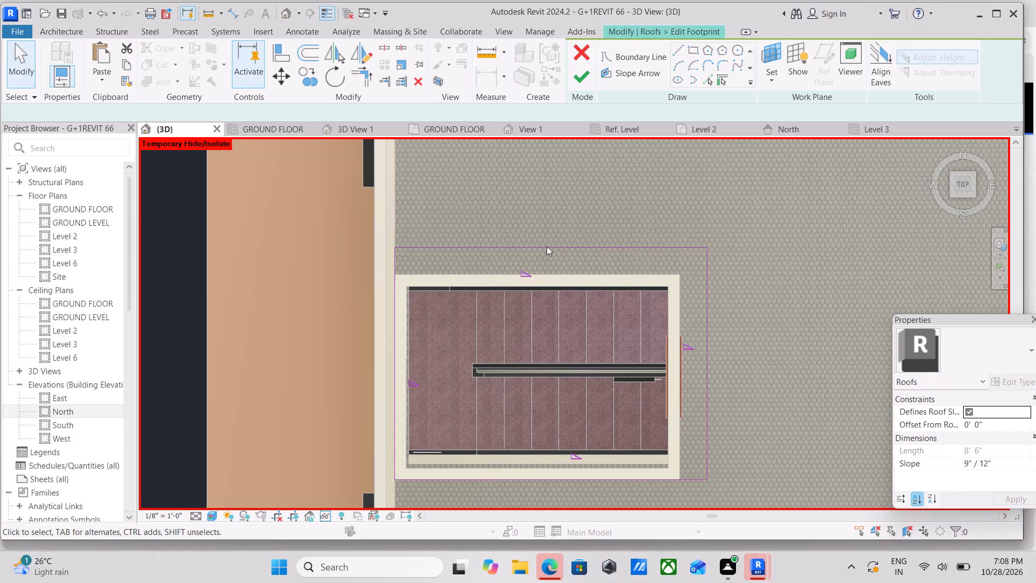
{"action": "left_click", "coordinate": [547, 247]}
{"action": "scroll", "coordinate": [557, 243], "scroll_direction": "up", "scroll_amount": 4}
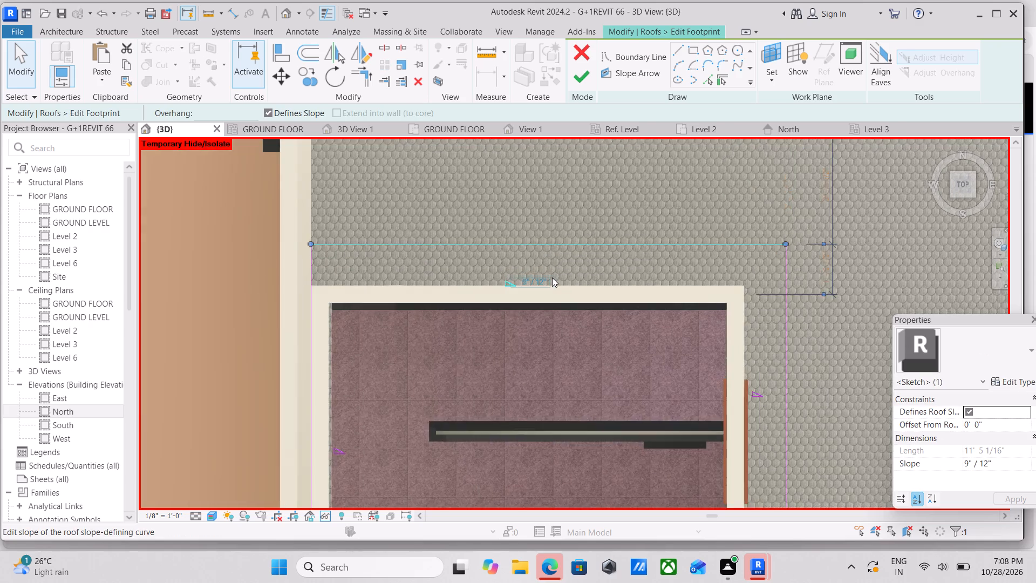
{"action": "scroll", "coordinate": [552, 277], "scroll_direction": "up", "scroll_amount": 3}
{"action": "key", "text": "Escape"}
Move the south roof boundary line 1' outward from the stair enclosure wall.
{"action": "scroll", "coordinate": [401, 295], "scroll_direction": "down", "scroll_amount": 3}
{"action": "scroll", "coordinate": [535, 330], "scroll_direction": "down", "scroll_amount": 3}
{"action": "middle_click_drag", "start_coordinate": [556, 300], "coordinate": [582, 236]}
{"action": "middle_click_drag", "start_coordinate": [589, 375], "coordinate": [640, 270]}
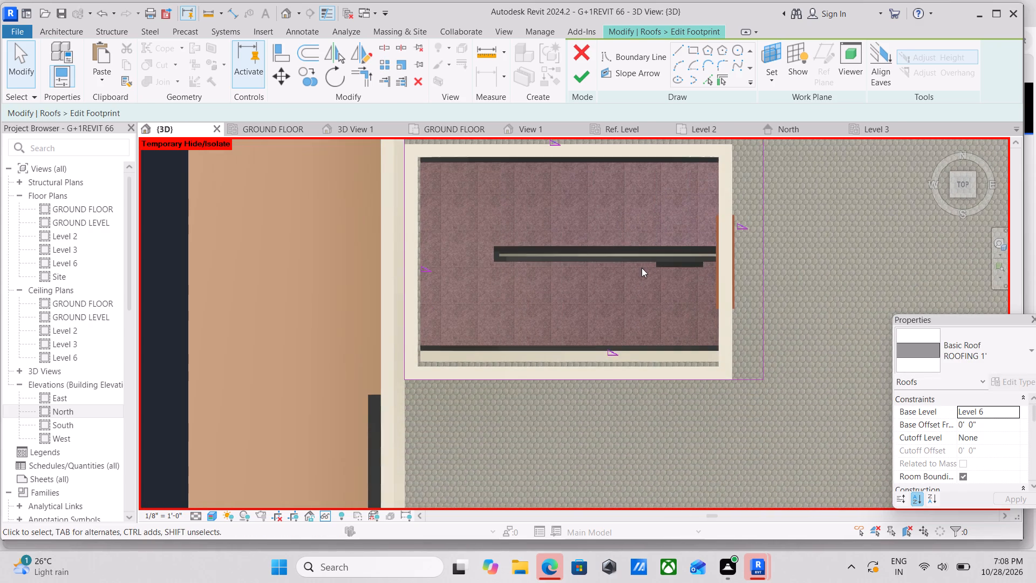
{"action": "left_click", "coordinate": [626, 374]}
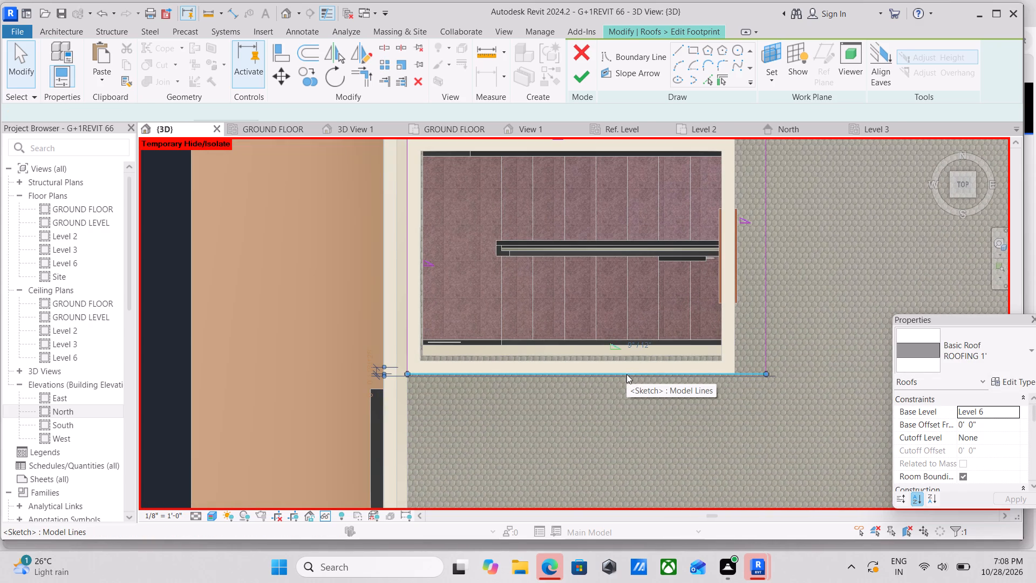
{"action": "scroll", "coordinate": [626, 375], "scroll_direction": "up", "scroll_amount": 4}
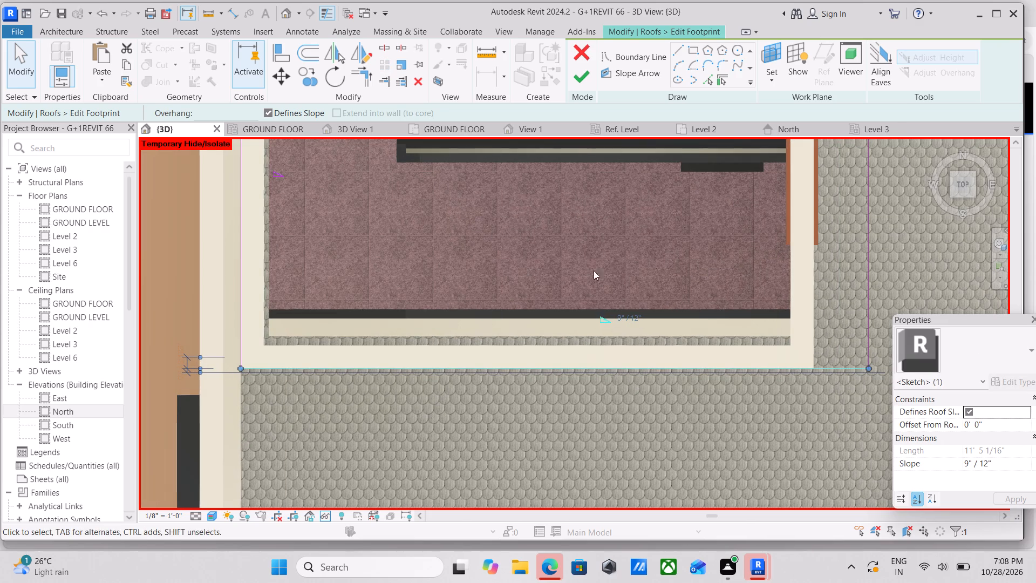
{"action": "left_click", "coordinate": [285, 67]}
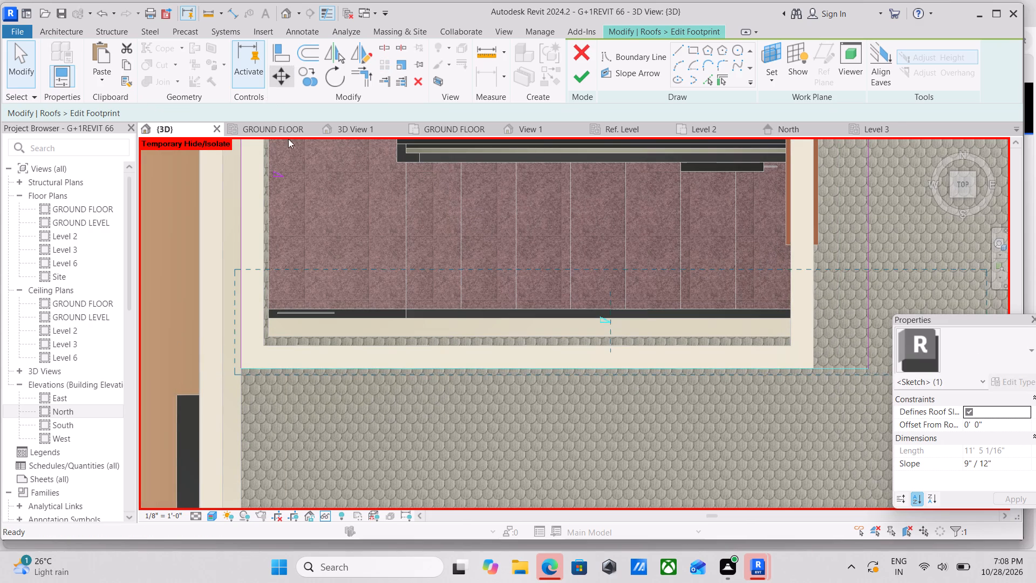
{"action": "left_click", "coordinate": [575, 370]}
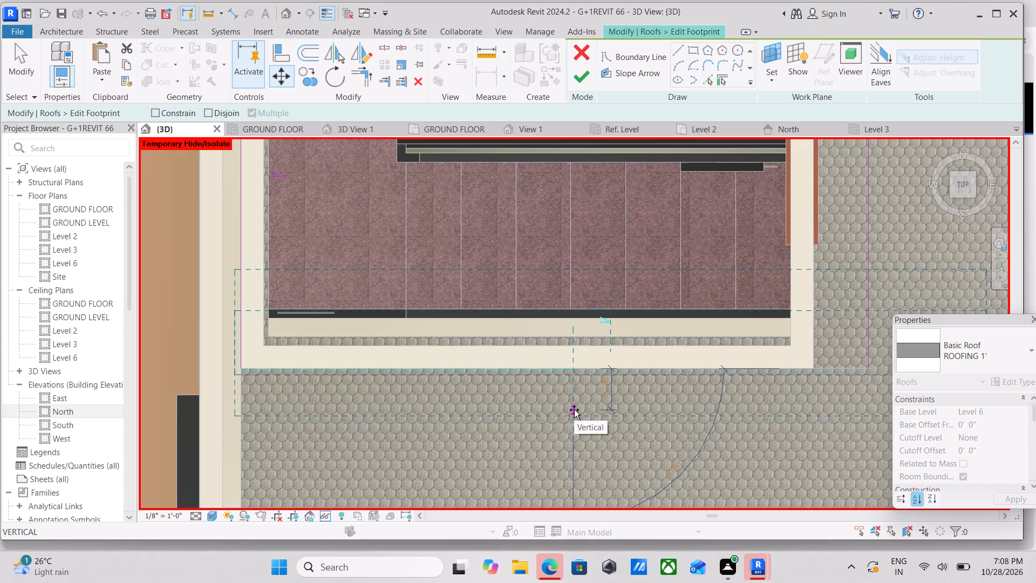
{"action": "key", "text": "1"}
{"action": "key", "text": "apostrophe"}
{"action": "key", "text": "Return"}
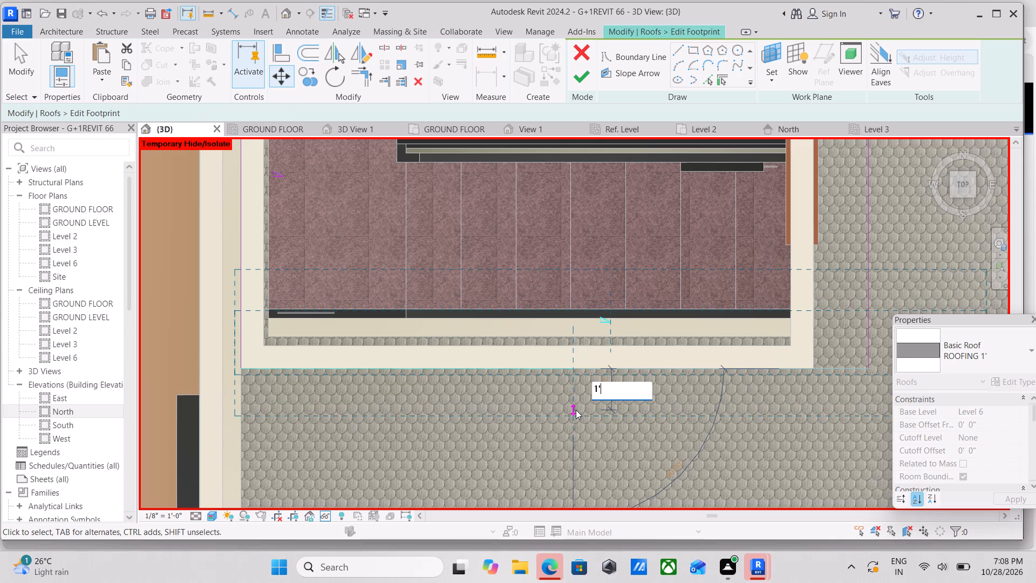
{"action": "scroll", "coordinate": [583, 406], "scroll_direction": "down", "scroll_amount": 3}
{"action": "key", "text": "Escape"}
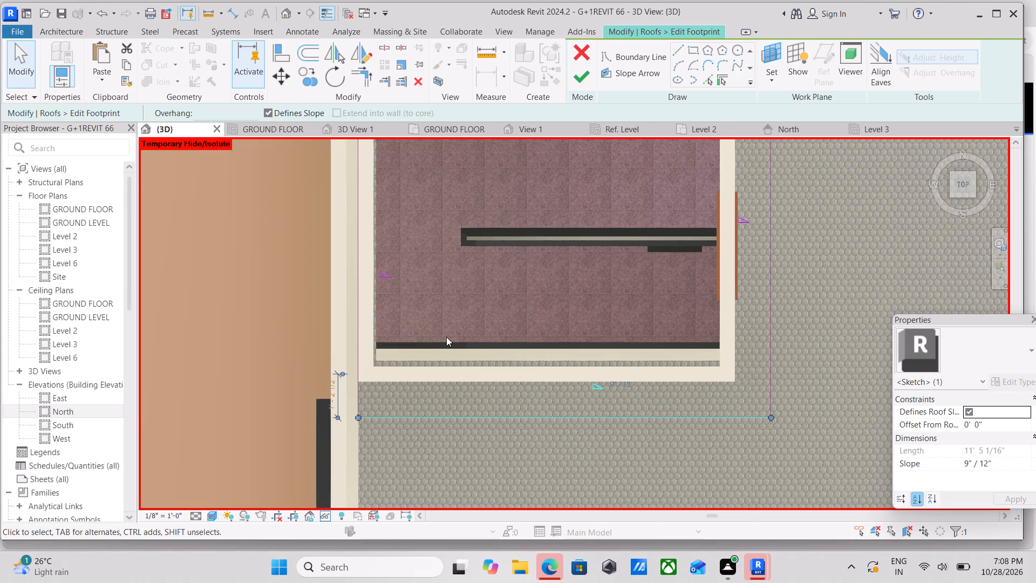
Move the west roof boundary line 1' outward, past the parapet wall beside the stair enclosure.
{"action": "scroll", "coordinate": [446, 336], "scroll_direction": "down", "scroll_amount": 3}
{"action": "left_click", "coordinate": [387, 304]}
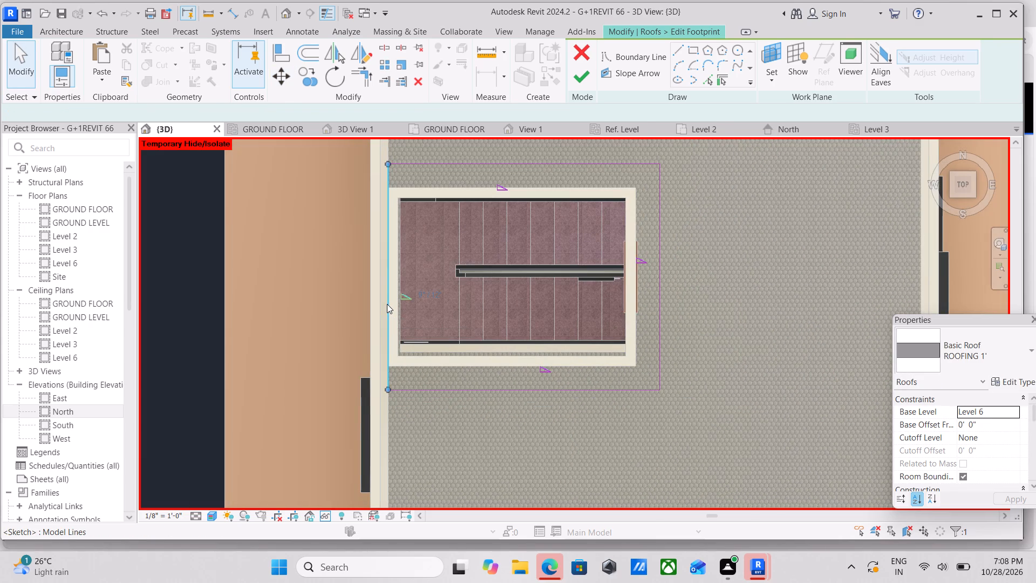
{"action": "scroll", "coordinate": [387, 304], "scroll_direction": "up", "scroll_amount": 1}
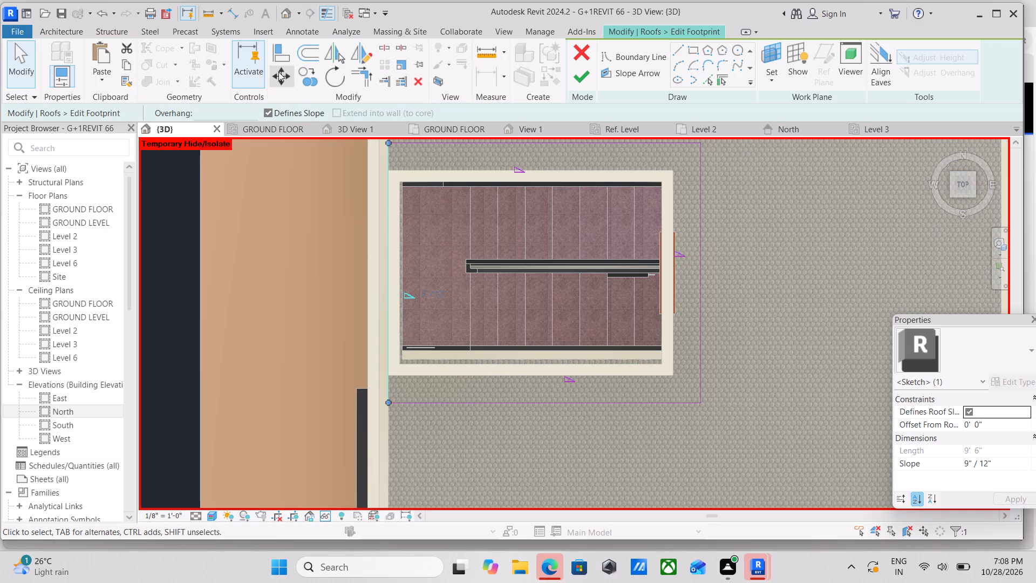
{"action": "left_click", "coordinate": [274, 74]}
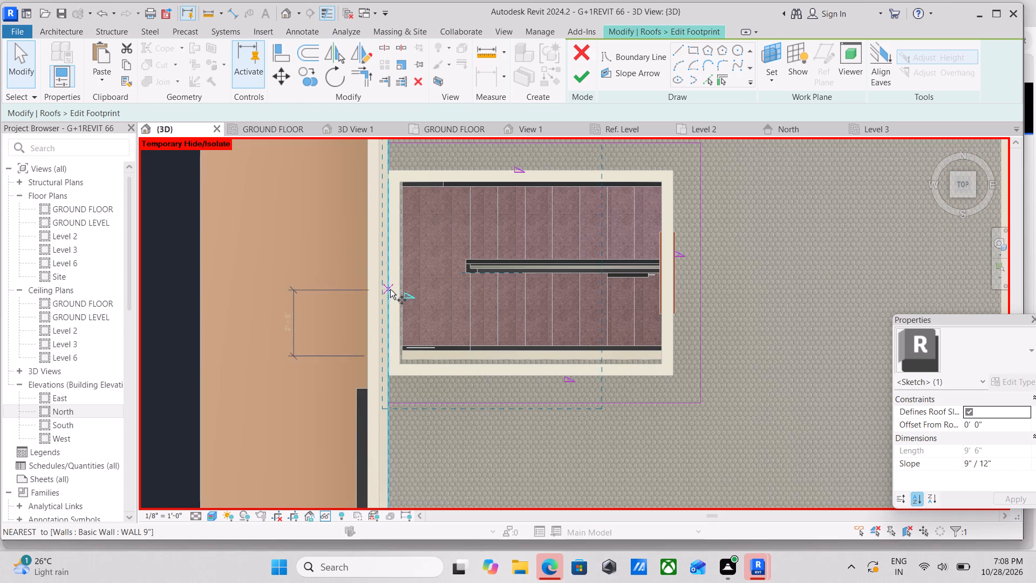
{"action": "left_click", "coordinate": [387, 289]}
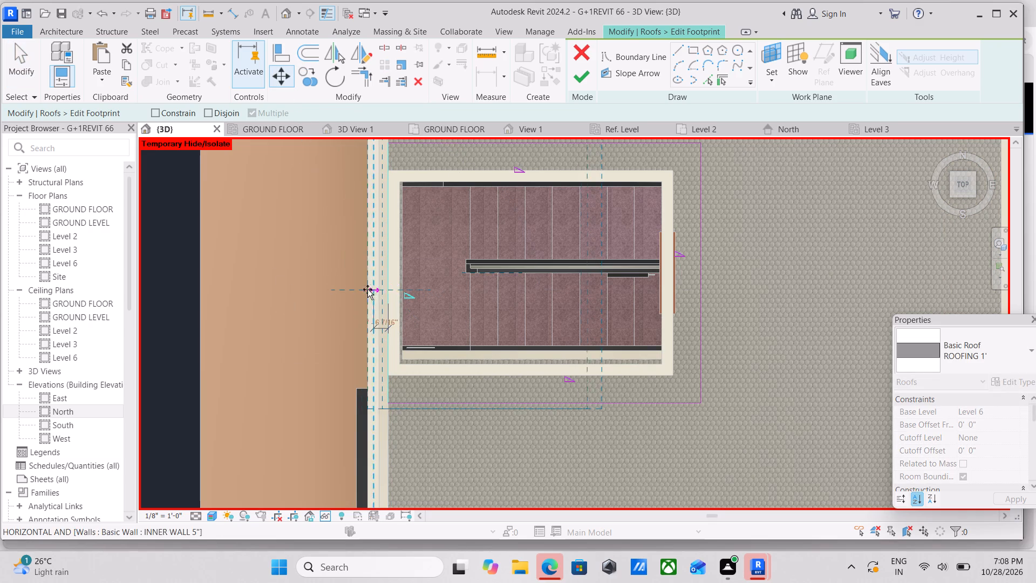
{"action": "key", "text": "1"}
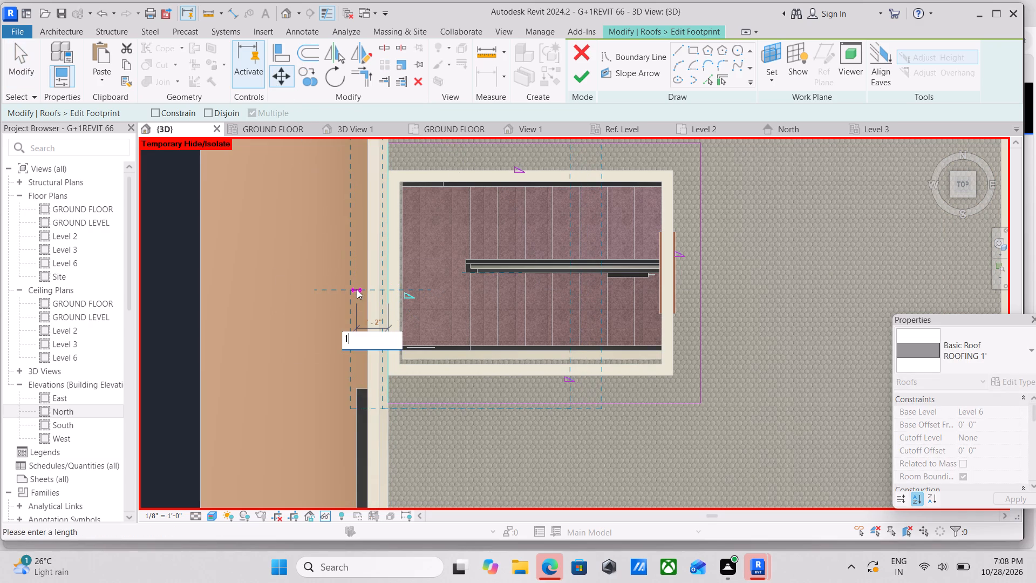
{"action": "key", "text": "apostrophe"}
{"action": "key", "text": "Return"}
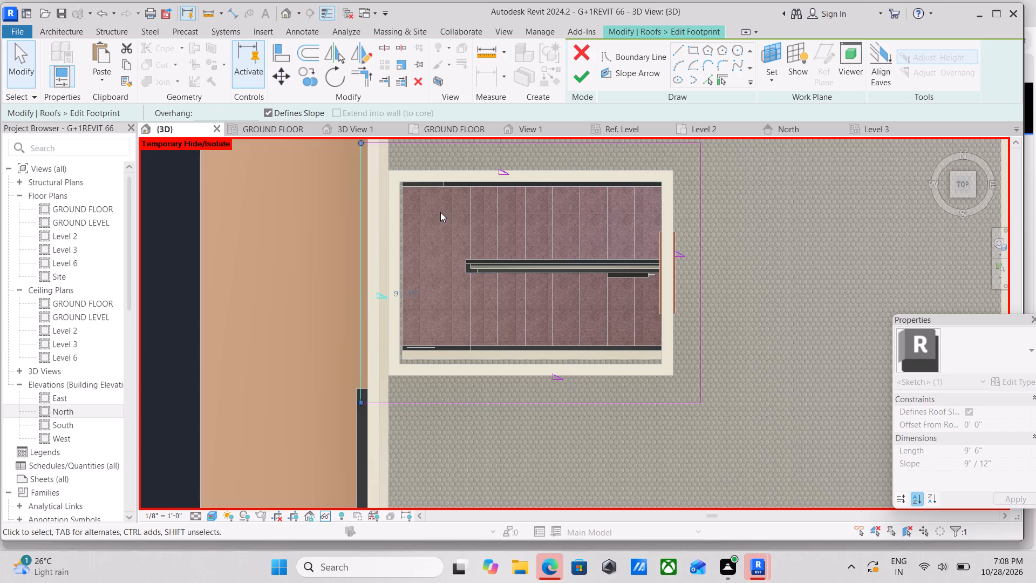
Finish the stair enclosure roof's footprint edit without attaching the highlighted walls to the roof.
{"action": "key", "text": "Escape"}
{"action": "left_click", "coordinate": [583, 77]}
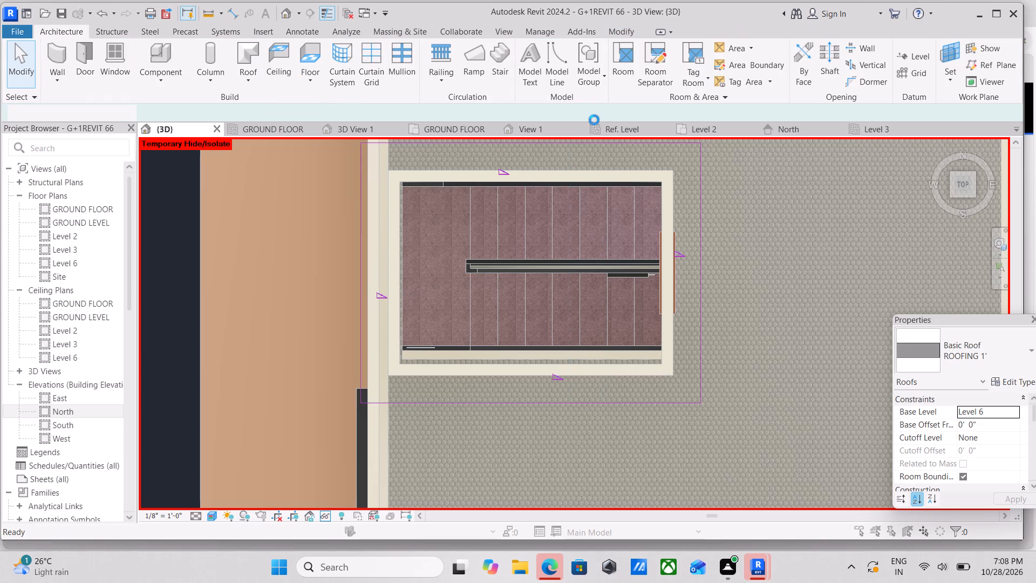
{"action": "scroll", "coordinate": [636, 232], "scroll_direction": "down", "scroll_amount": 1}
{"action": "scroll", "coordinate": [679, 246], "scroll_direction": "down", "scroll_amount": 2}
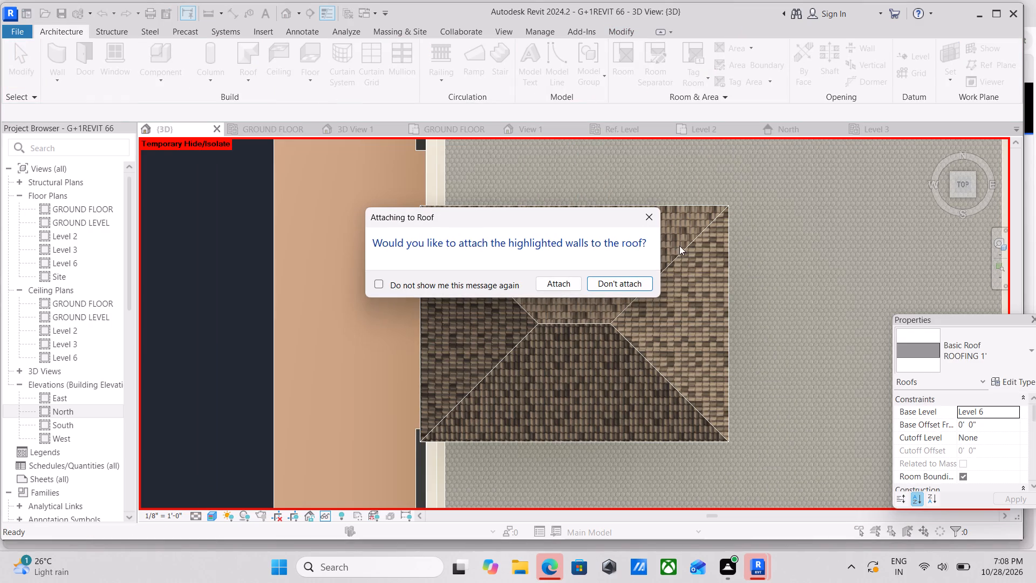
{"action": "left_click", "coordinate": [633, 281]}
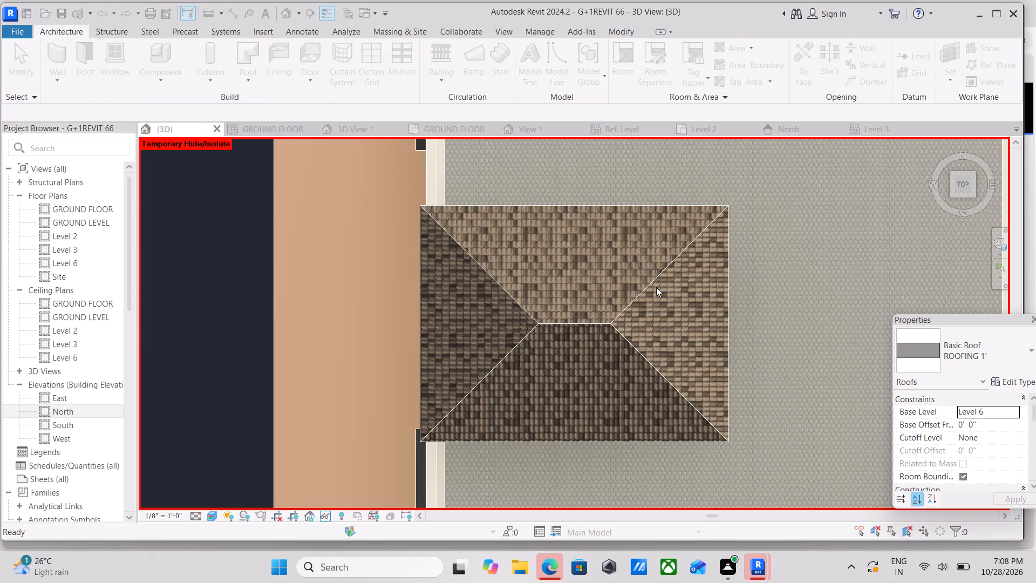
Examine the stair enclosure's hip roof and the house exterior in 3D from above, the front and the east side.
{"action": "scroll", "coordinate": [744, 357], "scroll_direction": "down", "scroll_amount": 5}
{"action": "middle_click_drag", "start_coordinate": [768, 369], "coordinate": [626, 302]}
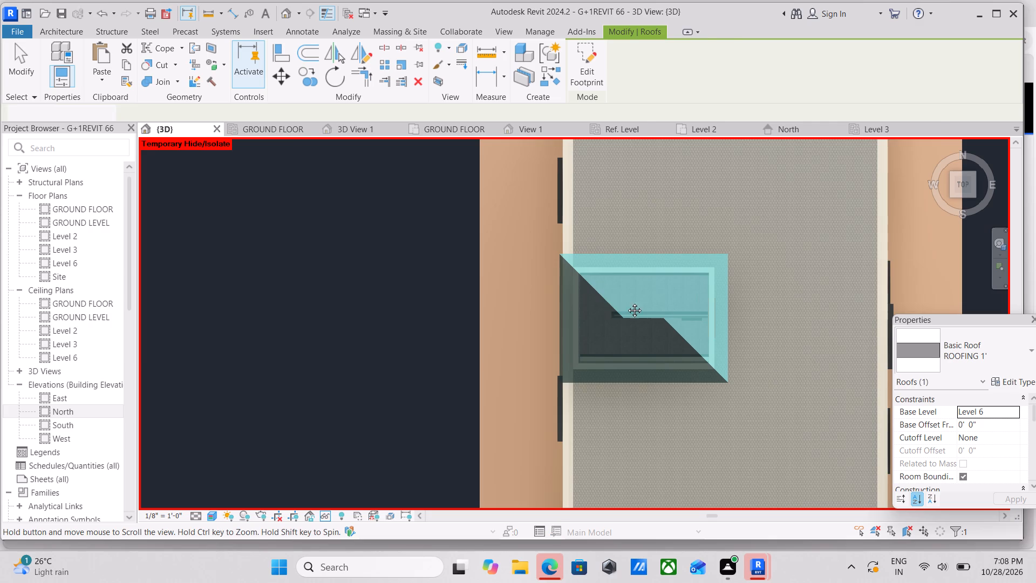
{"action": "middle_click_drag", "start_coordinate": [626, 302], "coordinate": [589, 279]}
{"action": "middle_click_drag", "start_coordinate": [587, 374], "coordinate": [568, 226], "text": "shift"}
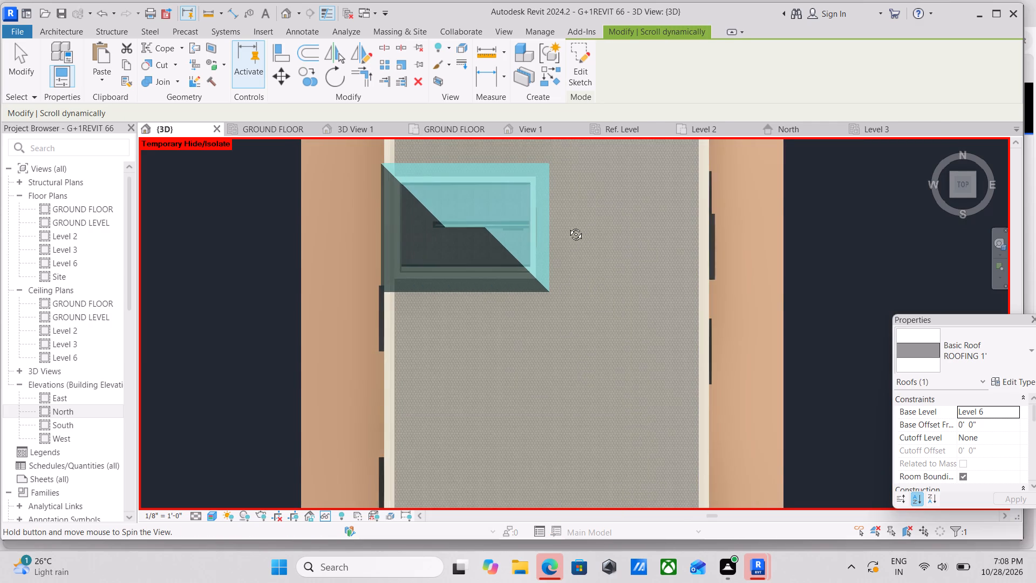
{"action": "middle_click_drag", "start_coordinate": [568, 226], "coordinate": [582, 206], "text": "shift"}
{"action": "middle_click_drag", "start_coordinate": [599, 348], "coordinate": [564, 225], "text": "shift"}
{"action": "middle_click_drag", "start_coordinate": [569, 418], "coordinate": [592, 300]}
{"action": "middle_click_drag", "start_coordinate": [577, 463], "coordinate": [569, 350]}
{"action": "middle_click_drag", "start_coordinate": [583, 450], "coordinate": [563, 456], "text": "shift"}
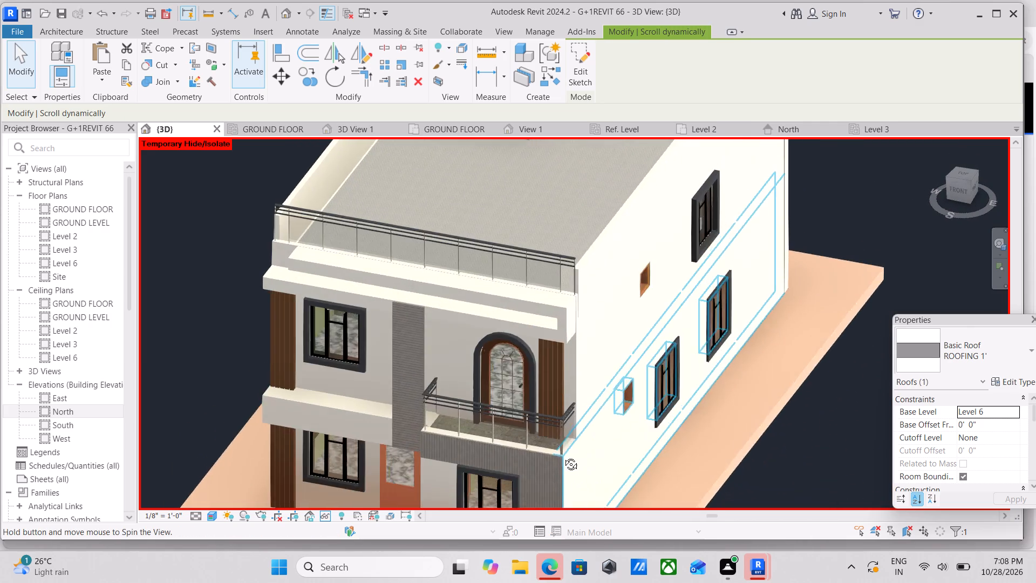
{"action": "middle_click_drag", "start_coordinate": [563, 456], "coordinate": [560, 461], "text": "shift"}
{"action": "middle_click_drag", "start_coordinate": [603, 406], "coordinate": [587, 445]}
{"action": "scroll", "coordinate": [611, 363], "scroll_direction": "up", "scroll_amount": 3}
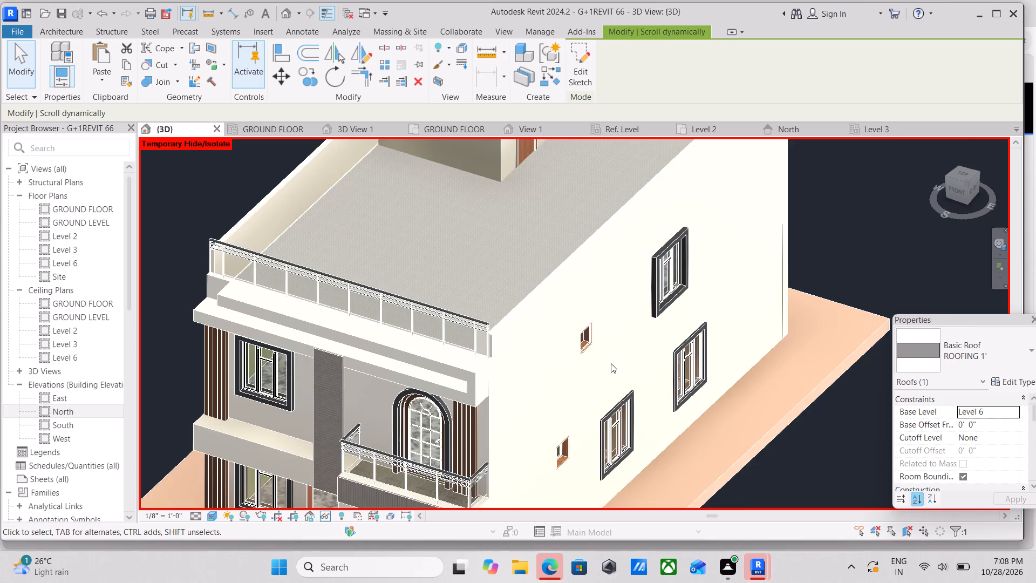
{"action": "scroll", "coordinate": [611, 363], "scroll_direction": "up", "scroll_amount": 3}
{"action": "scroll", "coordinate": [611, 363], "scroll_direction": "down", "scroll_amount": 8}
{"action": "middle_click_drag", "start_coordinate": [608, 364], "coordinate": [603, 429]}
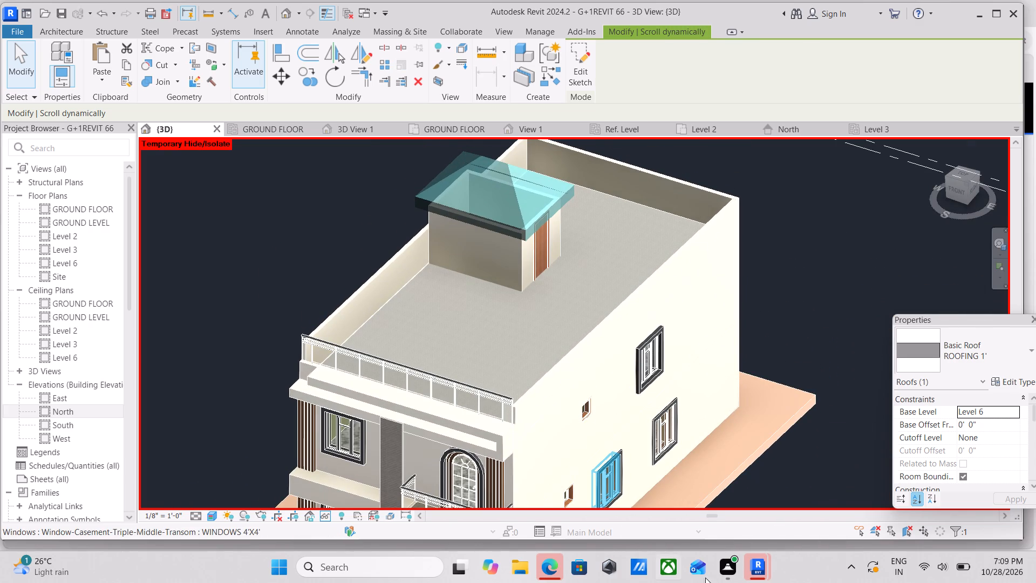
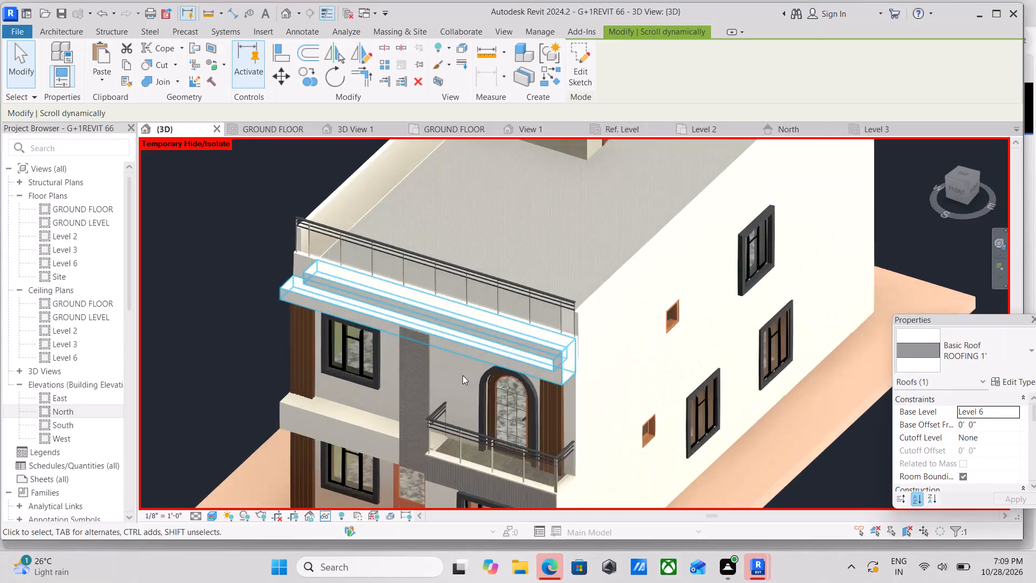
Examine the front facade of the house in 3D, including the roof band, windows, balcony and entrance.
{"action": "scroll", "coordinate": [560, 357], "scroll_direction": "up", "scroll_amount": 4}
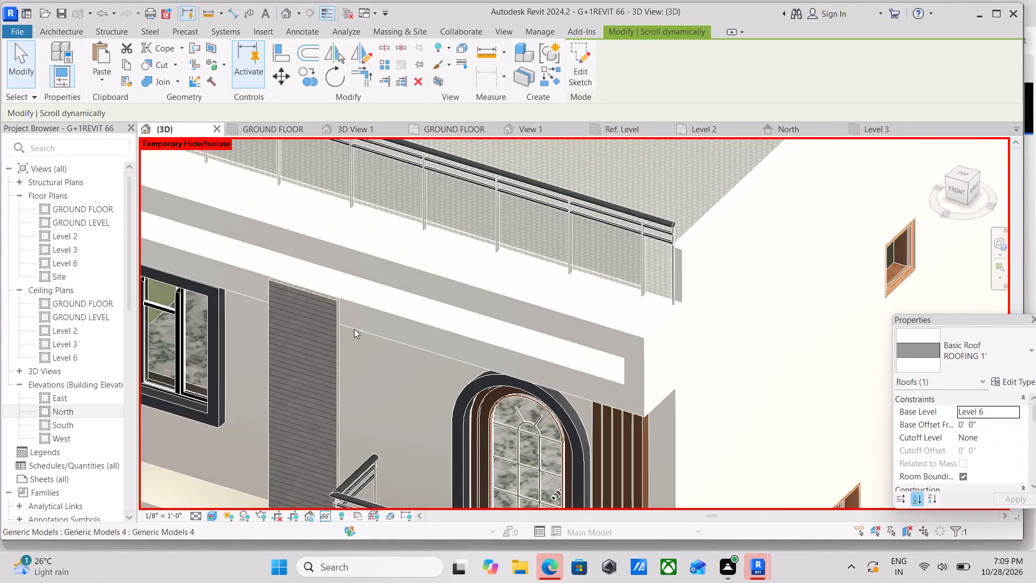
{"action": "scroll", "coordinate": [356, 310], "scroll_direction": "up", "scroll_amount": 3}
{"action": "scroll", "coordinate": [383, 321], "scroll_direction": "down", "scroll_amount": 2}
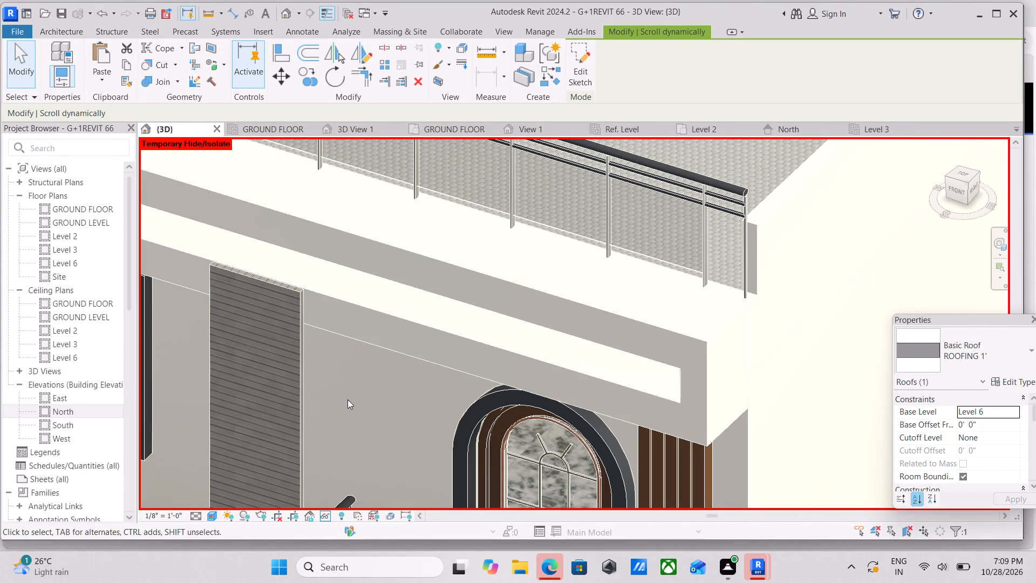
{"action": "middle_click_drag", "start_coordinate": [356, 391], "coordinate": [506, 307], "text": "ctrl"}
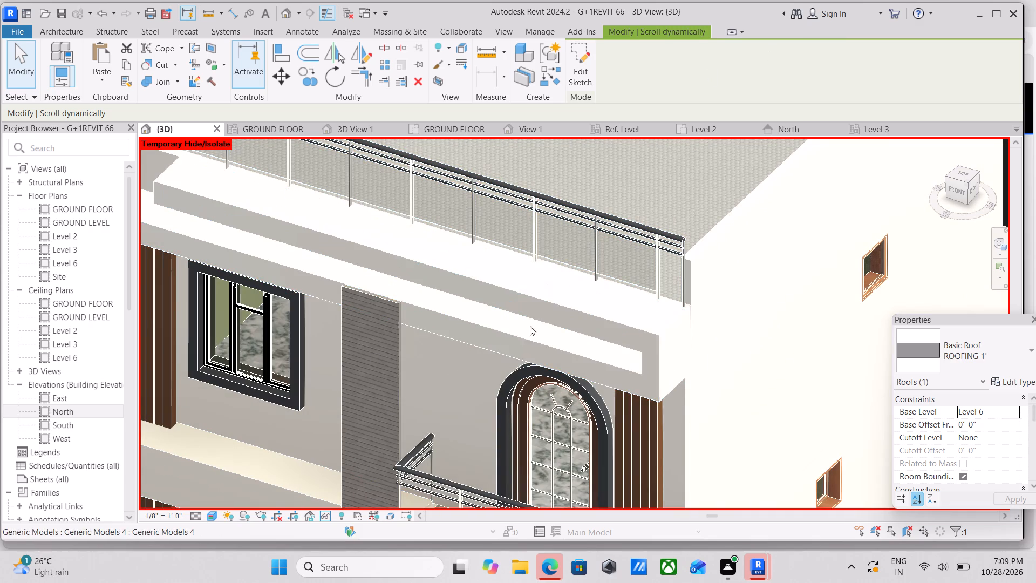
{"action": "middle_click_drag", "start_coordinate": [513, 337], "coordinate": [585, 254], "text": "shift"}
{"action": "middle_click_drag", "start_coordinate": [730, 297], "coordinate": [724, 299]}
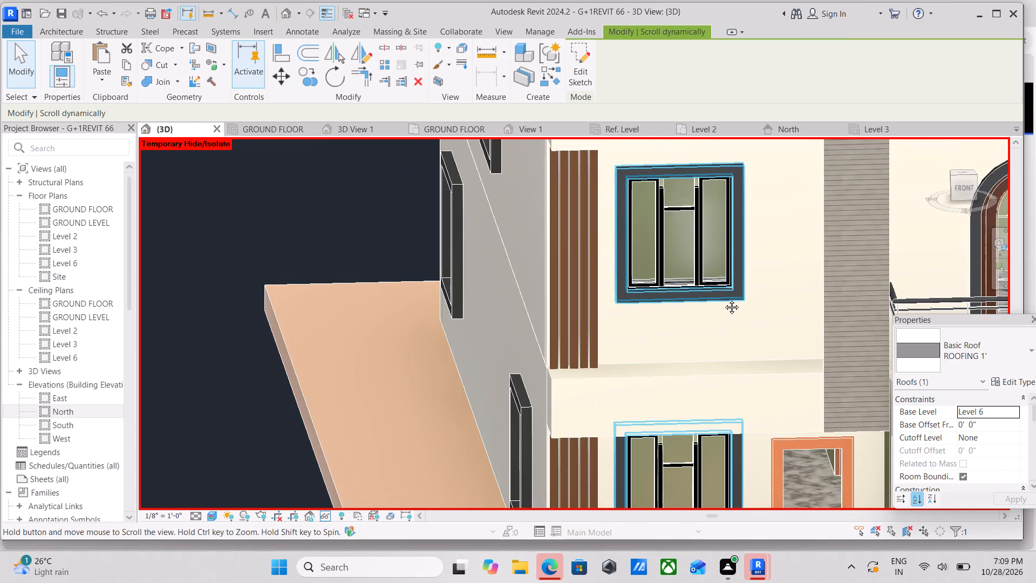
{"action": "middle_click_drag", "start_coordinate": [724, 299], "coordinate": [590, 418]}
{"action": "middle_click_drag", "start_coordinate": [735, 311], "coordinate": [766, 269], "text": "shift"}
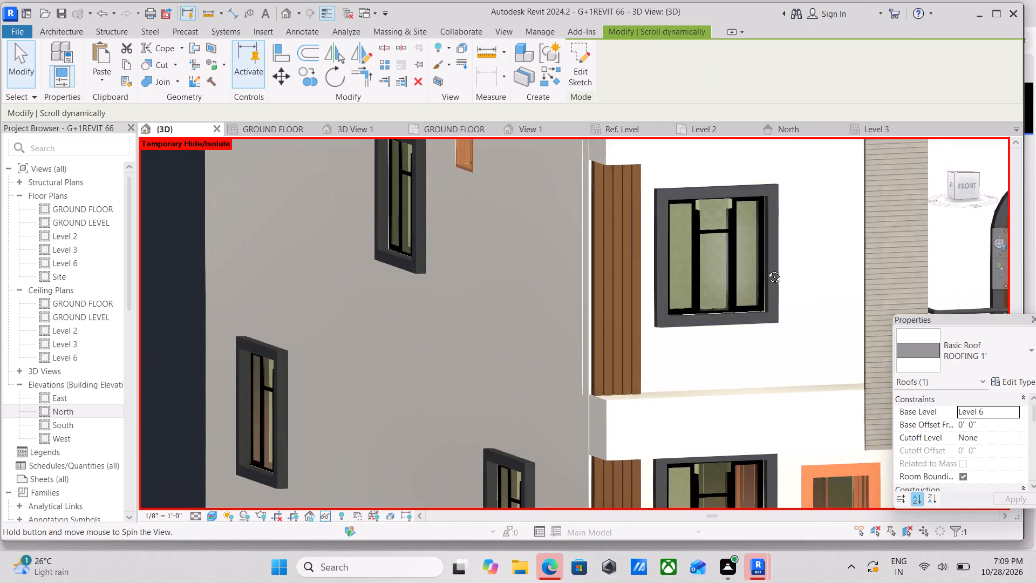
{"action": "middle_click_drag", "start_coordinate": [762, 272], "coordinate": [554, 411]}
{"action": "middle_click_drag", "start_coordinate": [644, 346], "coordinate": [659, 337], "text": "shift"}
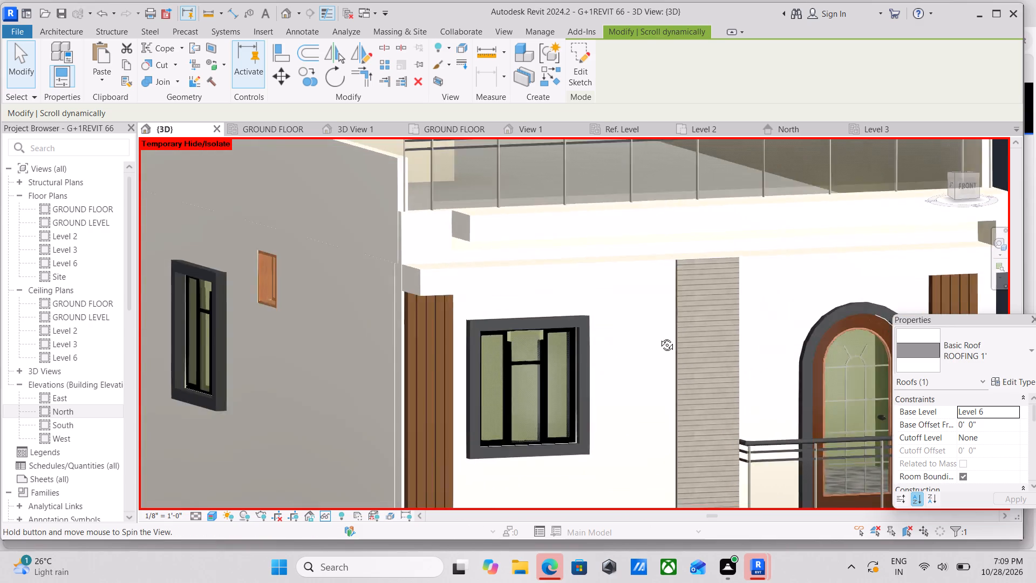
{"action": "middle_click_drag", "start_coordinate": [659, 337], "coordinate": [684, 321], "text": "shift"}
{"action": "middle_click_drag", "start_coordinate": [742, 262], "coordinate": [550, 233]}
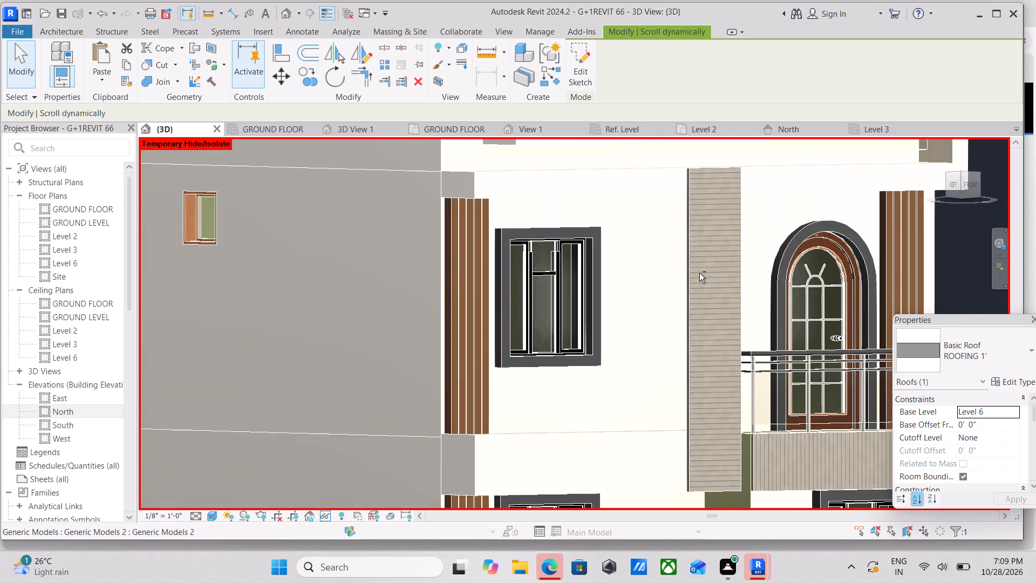
{"action": "middle_click_drag", "start_coordinate": [699, 273], "coordinate": [572, 296], "text": "shift"}
{"action": "scroll", "coordinate": [572, 296], "scroll_direction": "down", "scroll_amount": 1}
{"action": "middle_click_drag", "start_coordinate": [572, 296], "coordinate": [719, 227]}
{"action": "scroll", "coordinate": [700, 256], "scroll_direction": "down", "scroll_amount": 3}
{"action": "scroll", "coordinate": [527, 316], "scroll_direction": "down", "scroll_amount": 2}
{"action": "middle_click_drag", "start_coordinate": [527, 316], "coordinate": [580, 299]}
{"action": "scroll", "coordinate": [535, 388], "scroll_direction": "up", "scroll_amount": 4}
{"action": "scroll", "coordinate": [445, 372], "scroll_direction": "up", "scroll_amount": 4}
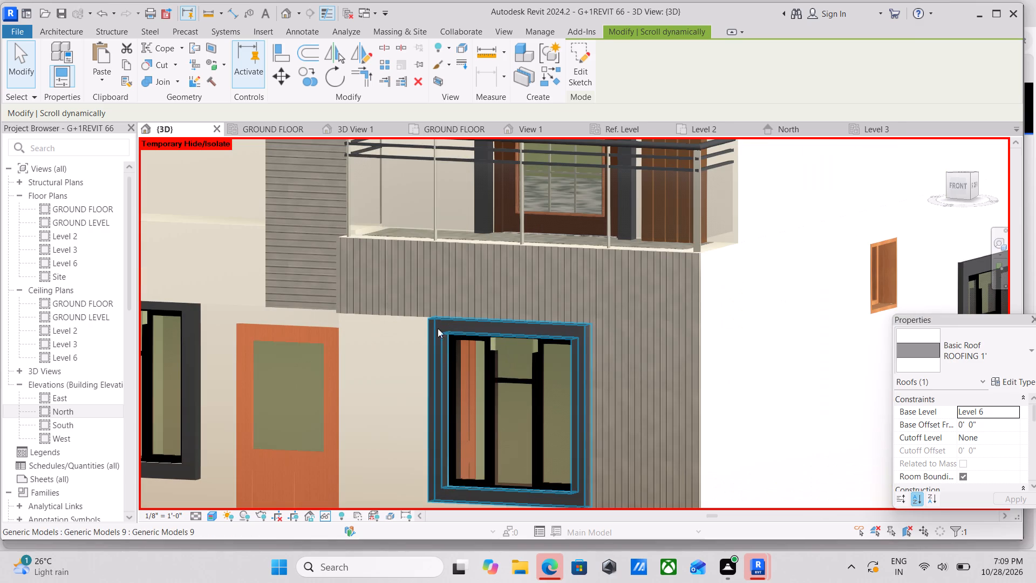
{"action": "scroll", "coordinate": [607, 289], "scroll_direction": "down", "scroll_amount": 2}
{"action": "middle_click_drag", "start_coordinate": [607, 289], "coordinate": [711, 296]}
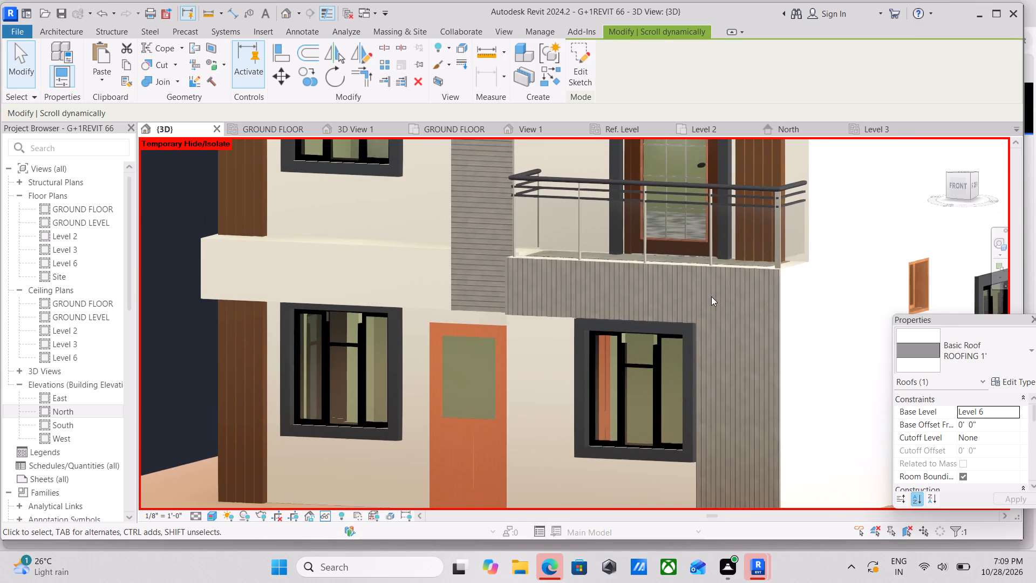
{"action": "scroll", "coordinate": [711, 296], "scroll_direction": "down", "scroll_amount": 5}
{"action": "middle_click_drag", "start_coordinate": [708, 313], "coordinate": [720, 304]}
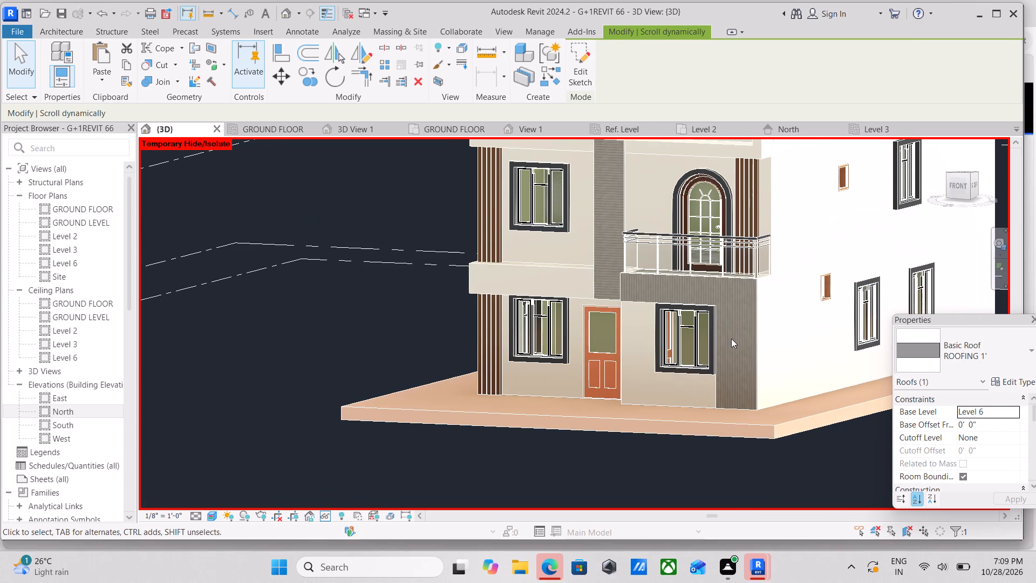
{"action": "scroll", "coordinate": [733, 337], "scroll_direction": "down", "scroll_amount": 3}
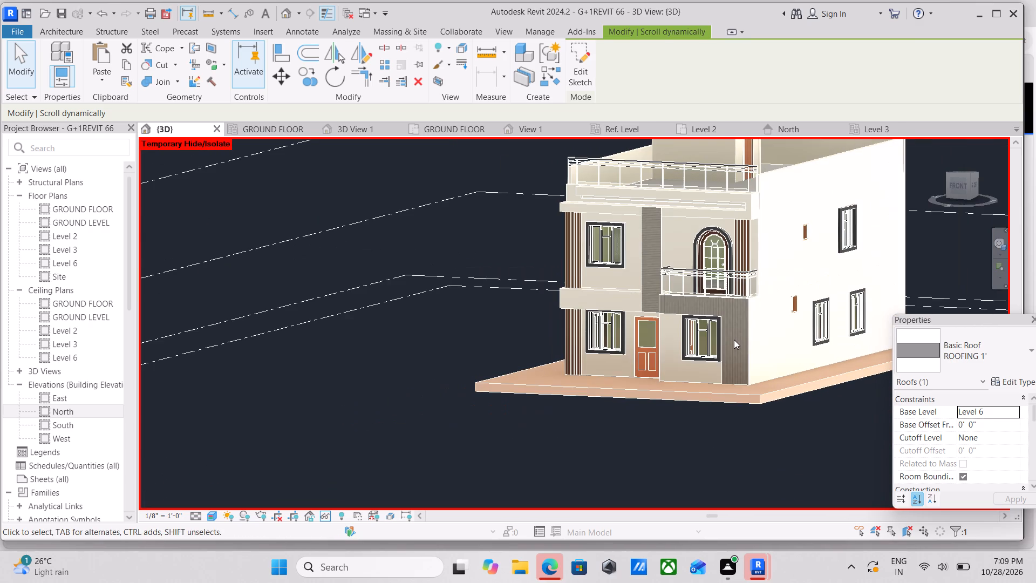
Examine the side and rear walls, the roof terrace and the surrounding veranda floor slab in 3D.
{"action": "middle_click_drag", "start_coordinate": [734, 340], "coordinate": [455, 375], "text": "shift"}
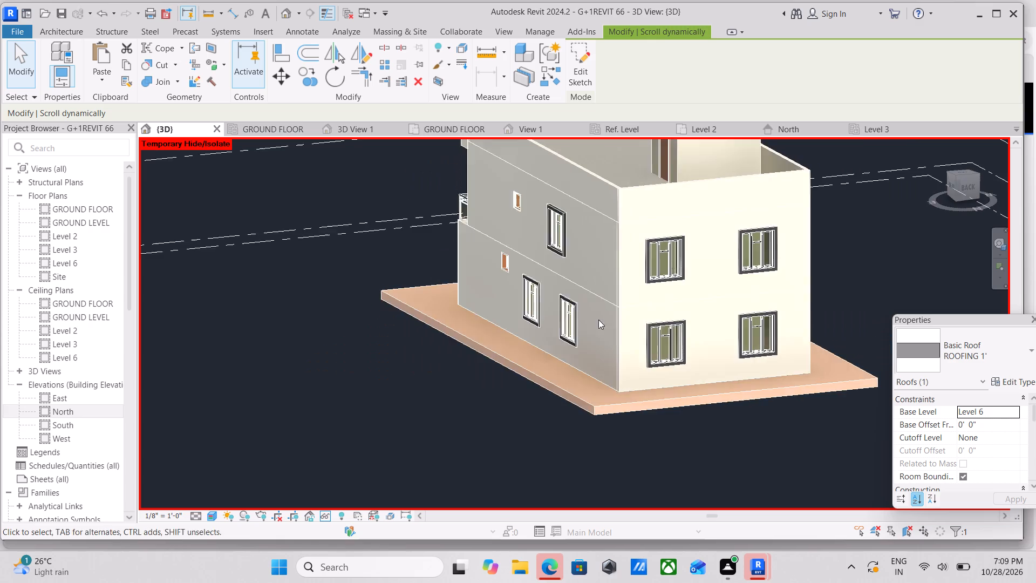
{"action": "middle_click_drag", "start_coordinate": [598, 320], "coordinate": [636, 477]}
{"action": "key", "text": "Escape"}
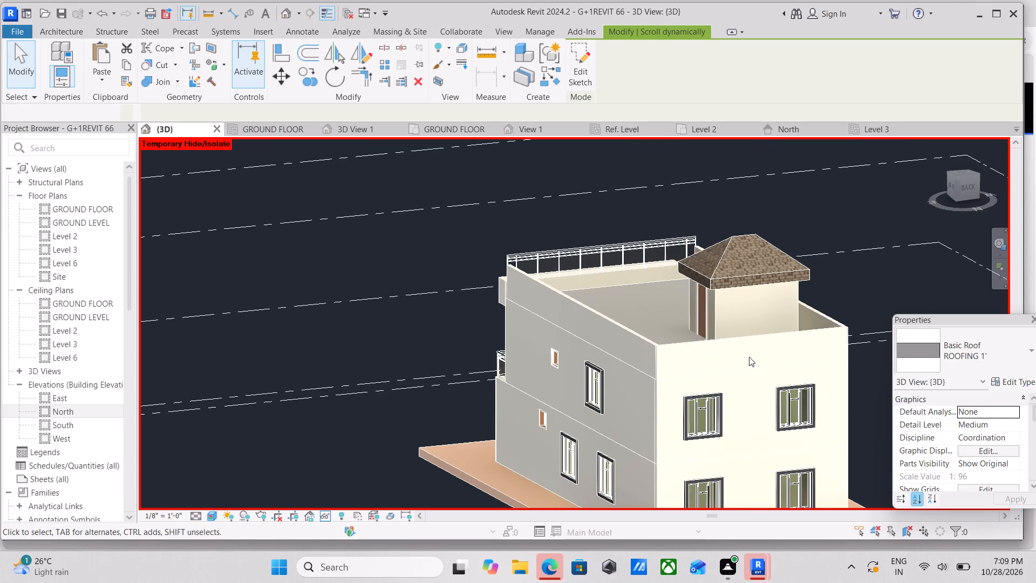
{"action": "scroll", "coordinate": [714, 410], "scroll_direction": "up", "scroll_amount": 2}
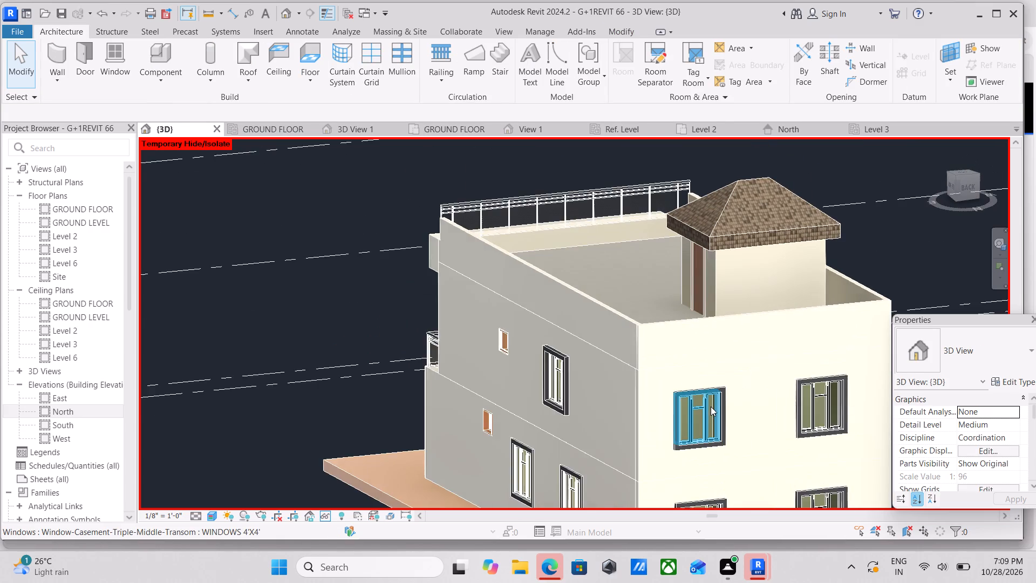
{"action": "scroll", "coordinate": [711, 406], "scroll_direction": "down", "scroll_amount": 2}
{"action": "middle_click_drag", "start_coordinate": [711, 410], "coordinate": [747, 307]}
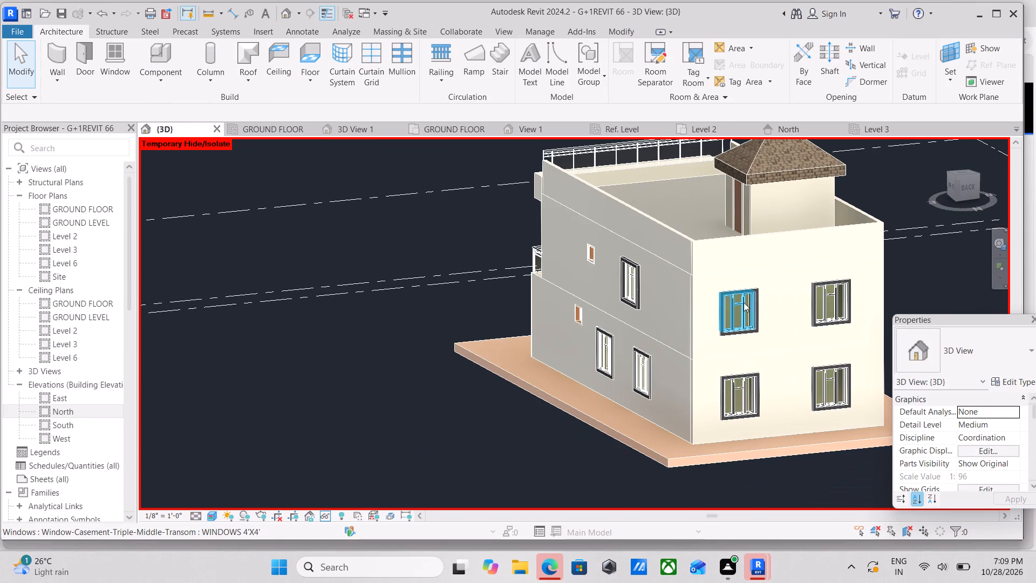
{"action": "scroll", "coordinate": [640, 354], "scroll_direction": "down", "scroll_amount": 2}
{"action": "middle_click_drag", "start_coordinate": [640, 354], "coordinate": [790, 421], "text": "shift"}
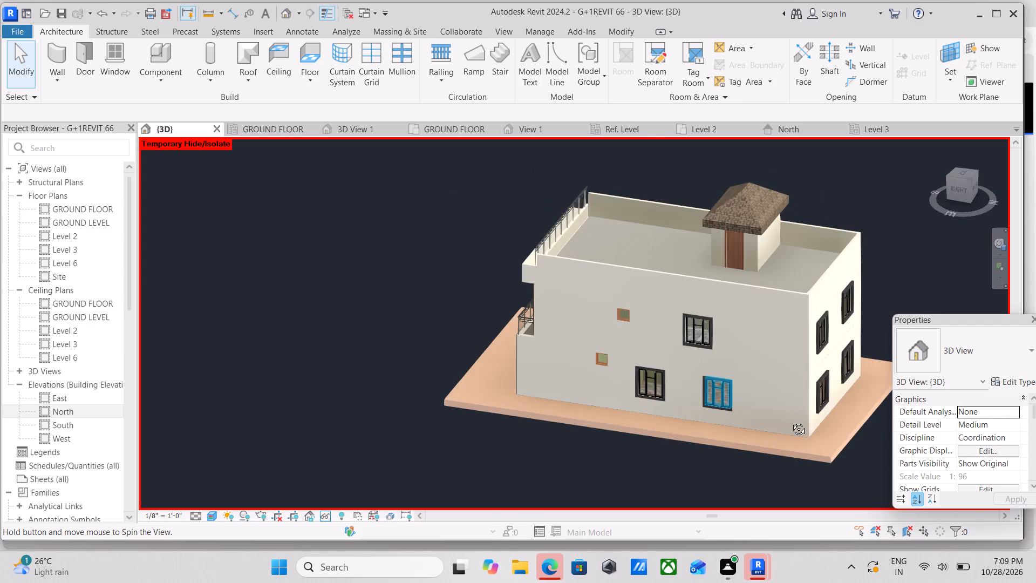
{"action": "middle_click_drag", "start_coordinate": [790, 421], "coordinate": [1003, 467], "text": "shift"}
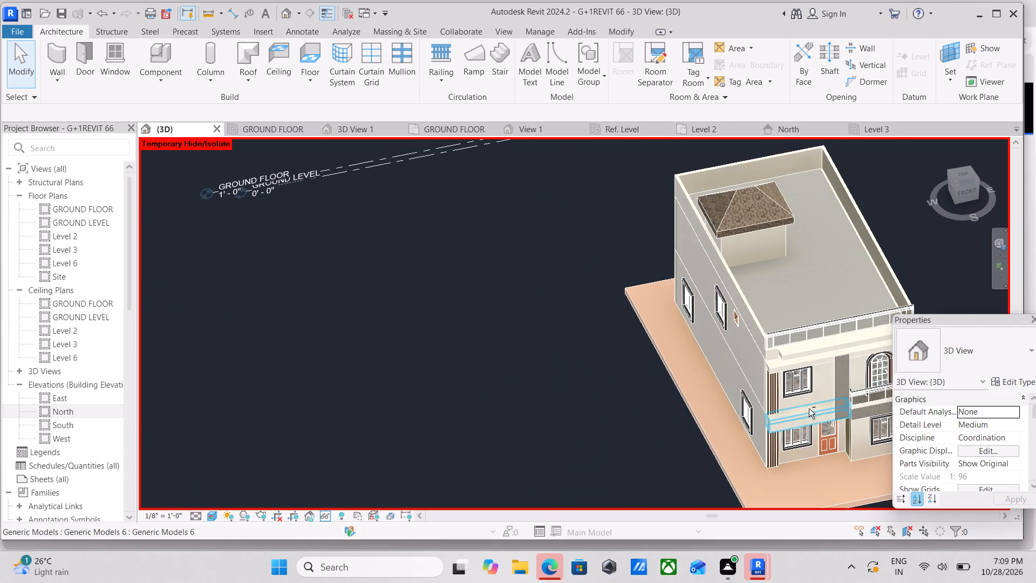
{"action": "middle_click_drag", "start_coordinate": [807, 409], "coordinate": [768, 439], "text": "shift"}
{"action": "scroll", "coordinate": [768, 439], "scroll_direction": "up", "scroll_amount": 1}
{"action": "middle_click_drag", "start_coordinate": [768, 439], "coordinate": [764, 385], "text": "shift"}
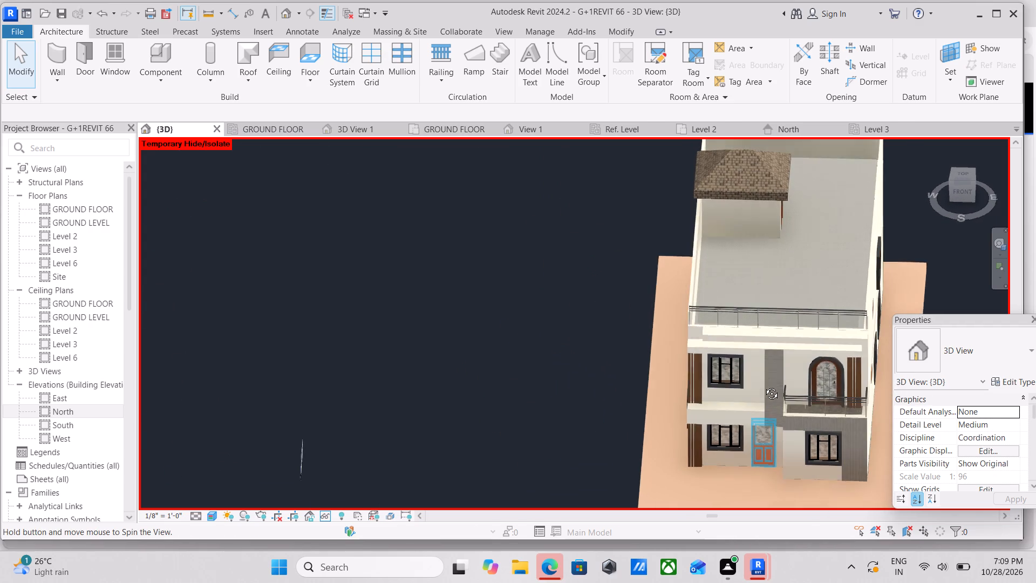
{"action": "middle_click_drag", "start_coordinate": [764, 385], "coordinate": [796, 505], "text": "shift"}
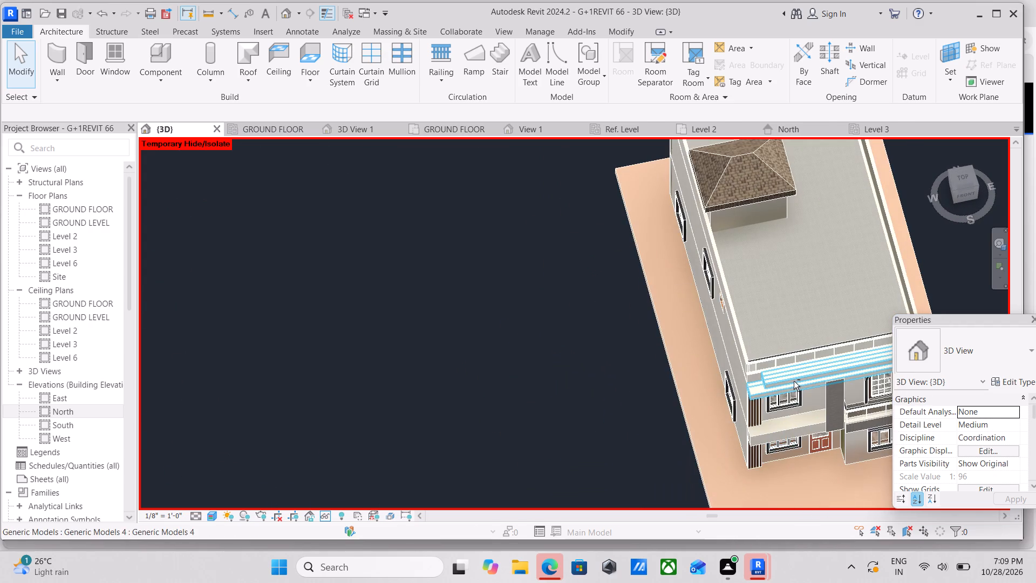
{"action": "middle_click_drag", "start_coordinate": [794, 381], "coordinate": [775, 449], "text": "shift"}
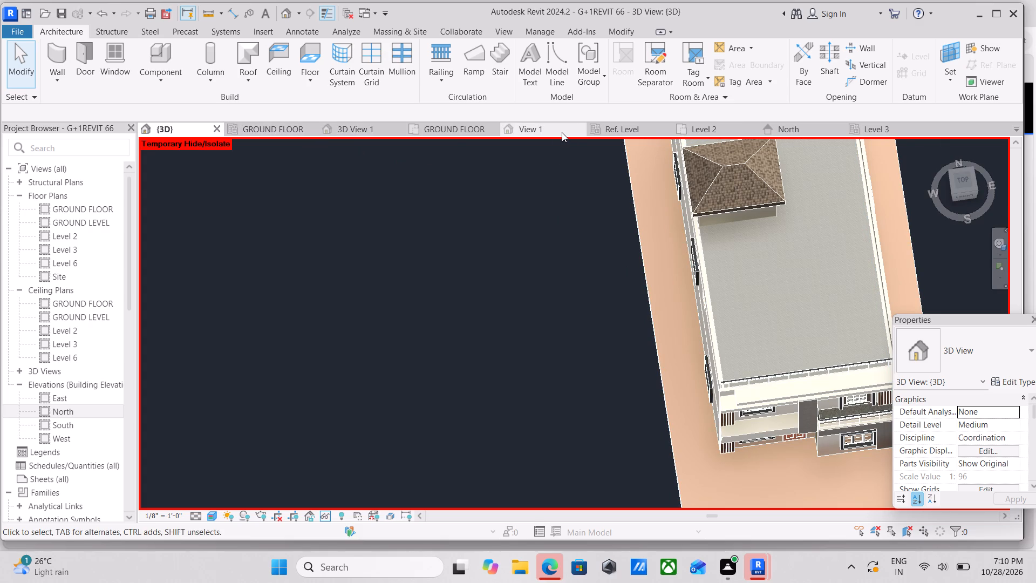
In the GROUND FLOOR plan with the room legend, draw a 2' 0" high INNER WALL 5" along the veranda floor's full west edge.
{"action": "left_click", "coordinate": [462, 128]}
{"action": "scroll", "coordinate": [401, 276], "scroll_direction": "up", "scroll_amount": 2}
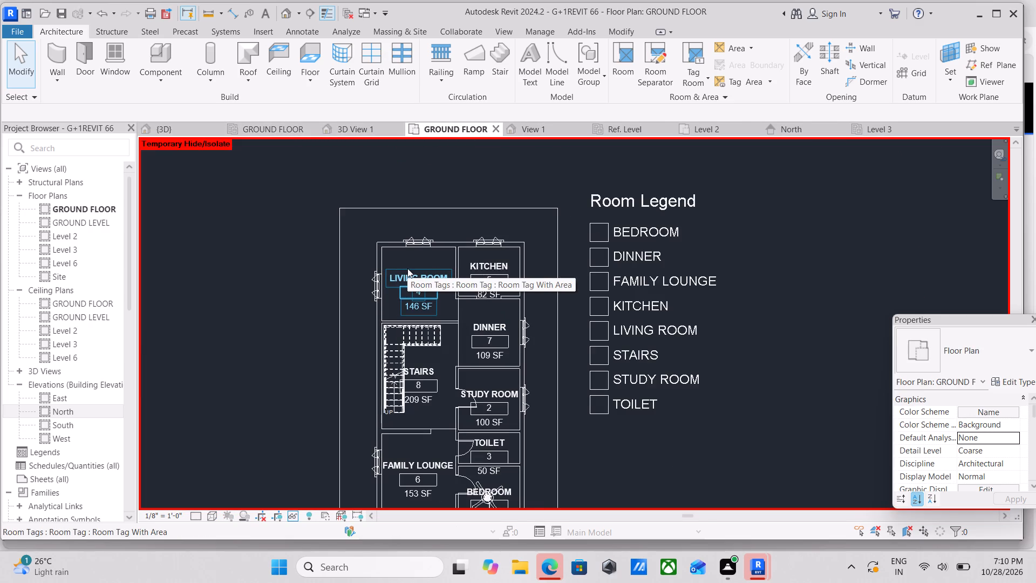
{"action": "type", "text": "WA"}
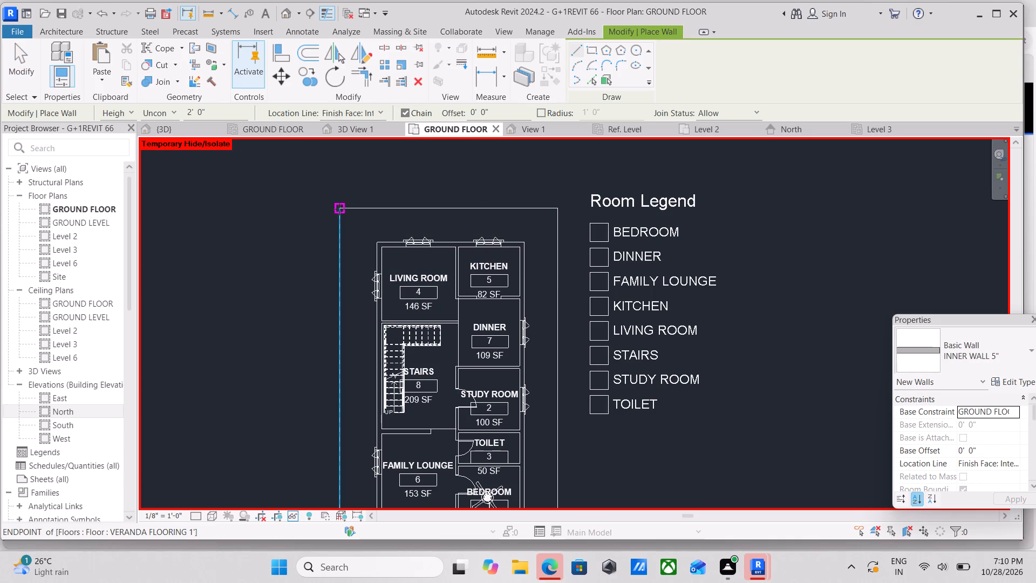
{"action": "left_click", "coordinate": [338, 211]}
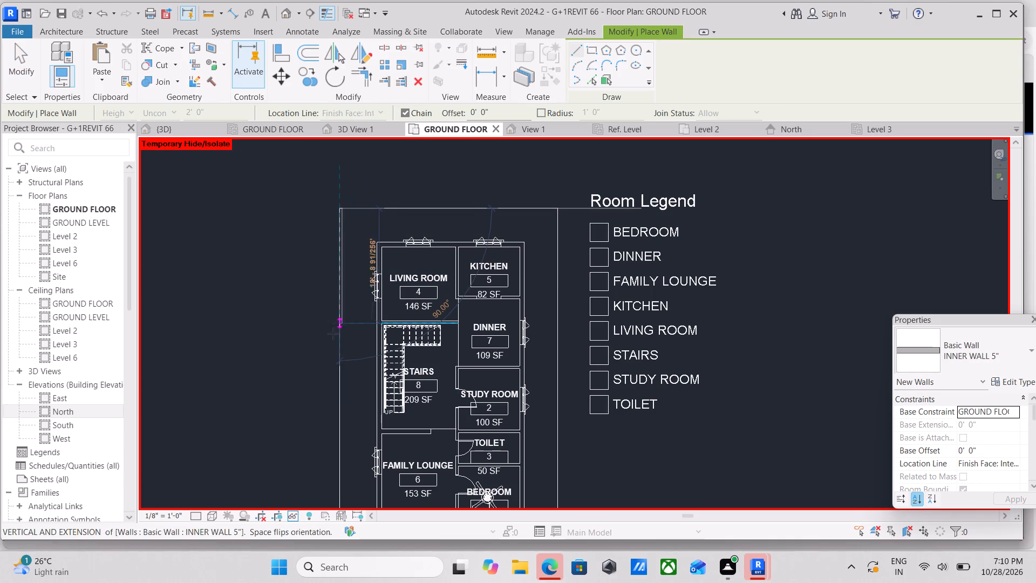
{"action": "middle_click_drag", "start_coordinate": [339, 337], "coordinate": [353, 213]}
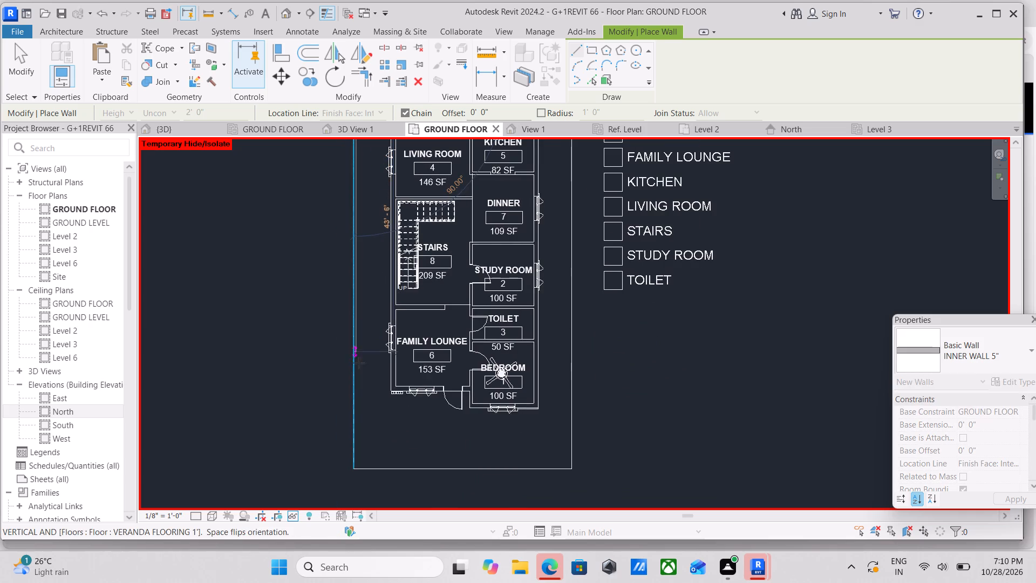
{"action": "scroll", "coordinate": [358, 415], "scroll_direction": "up", "scroll_amount": 3}
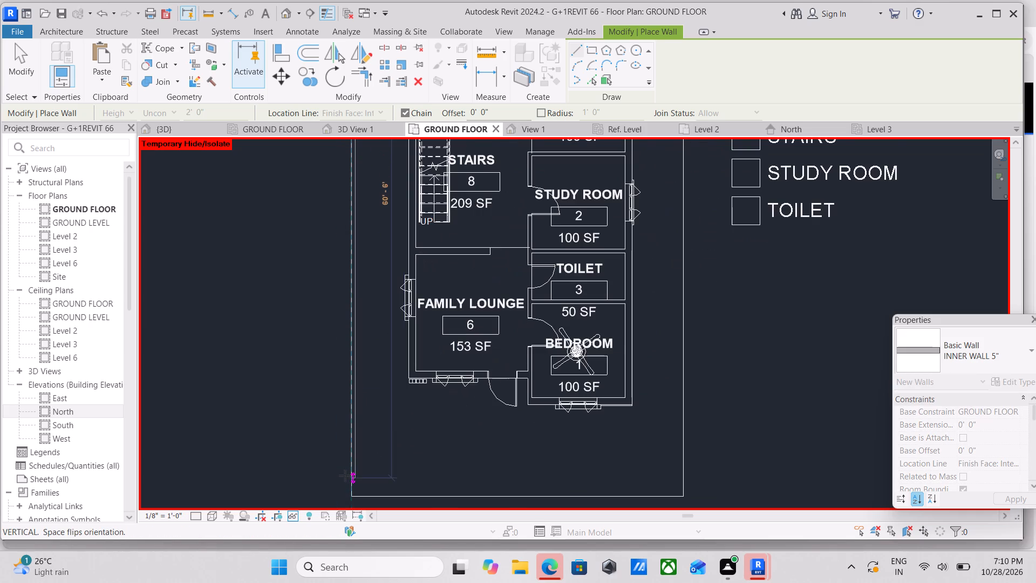
{"action": "scroll", "coordinate": [345, 476], "scroll_direction": "up", "scroll_amount": 2}
{"action": "middle_click_drag", "start_coordinate": [345, 476], "coordinate": [362, 416]}
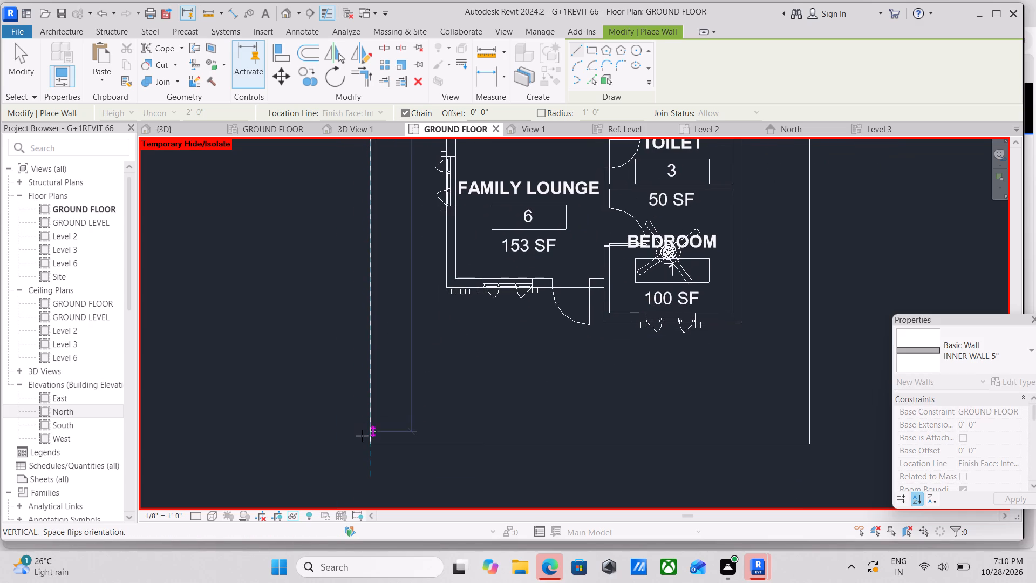
{"action": "left_click", "coordinate": [369, 442]}
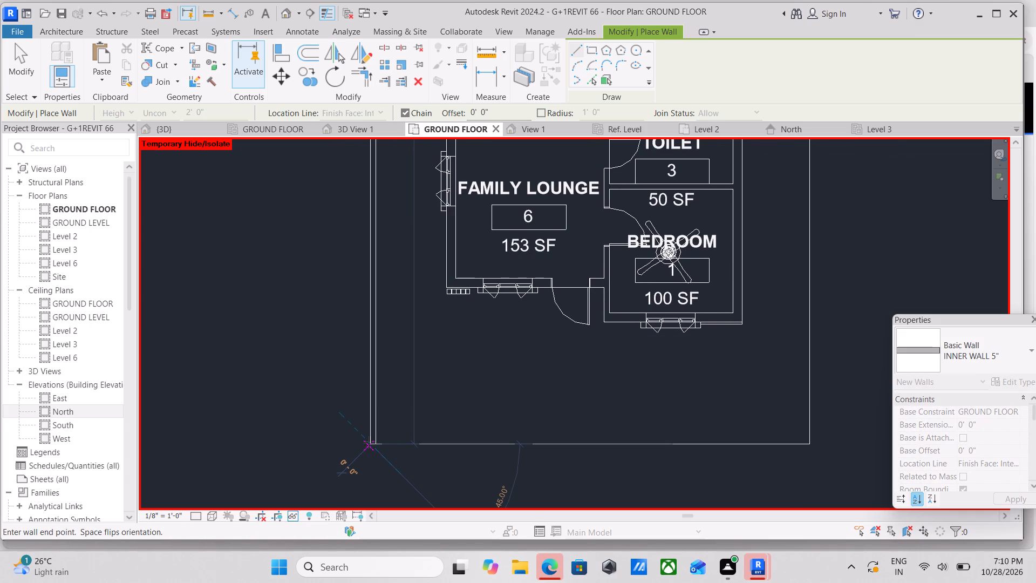
{"action": "key", "text": "Escape"}
Draw an INNER WALL 5" along the veranda floor's north edge, corner to corner, flipped to lie inside the slab edge.
{"action": "scroll", "coordinate": [494, 431], "scroll_direction": "down", "scroll_amount": 1}
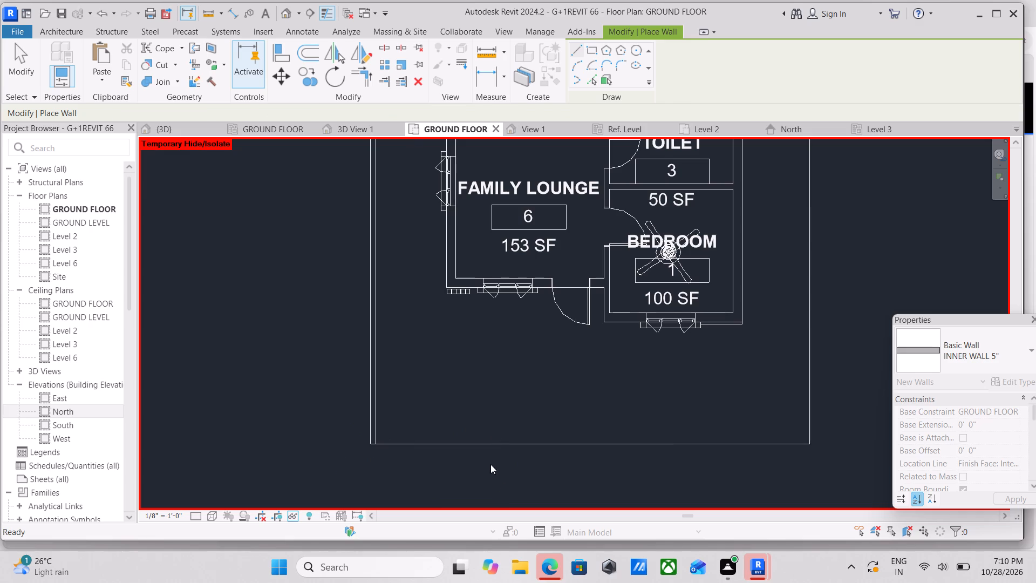
{"action": "scroll", "coordinate": [483, 467], "scroll_direction": "down", "scroll_amount": 2}
{"action": "middle_click_drag", "start_coordinate": [481, 467], "coordinate": [485, 509]}
{"action": "middle_click_drag", "start_coordinate": [452, 418], "coordinate": [453, 581]}
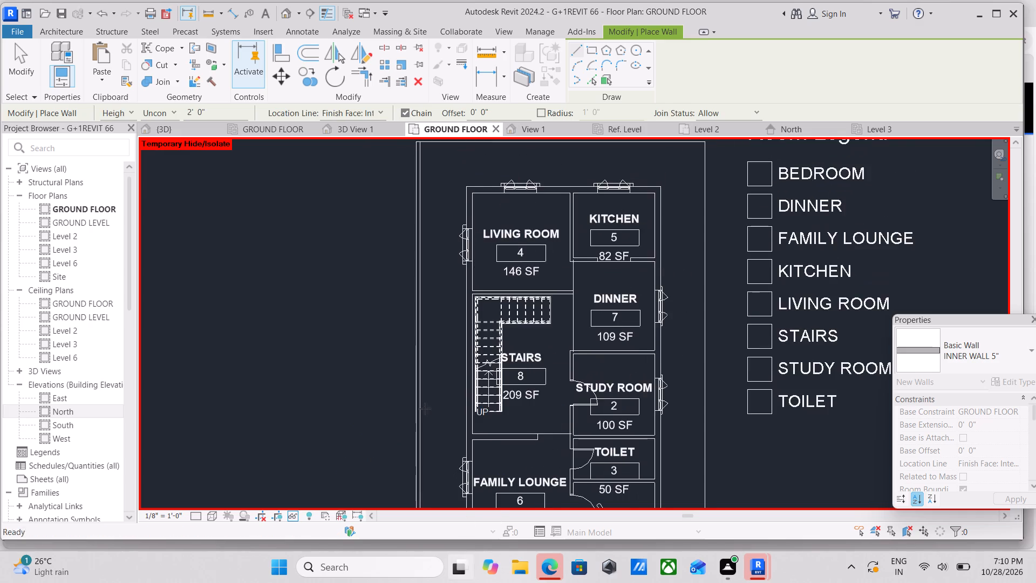
{"action": "middle_click_drag", "start_coordinate": [408, 345], "coordinate": [408, 511]}
{"action": "scroll", "coordinate": [432, 302], "scroll_direction": "up", "scroll_amount": 6}
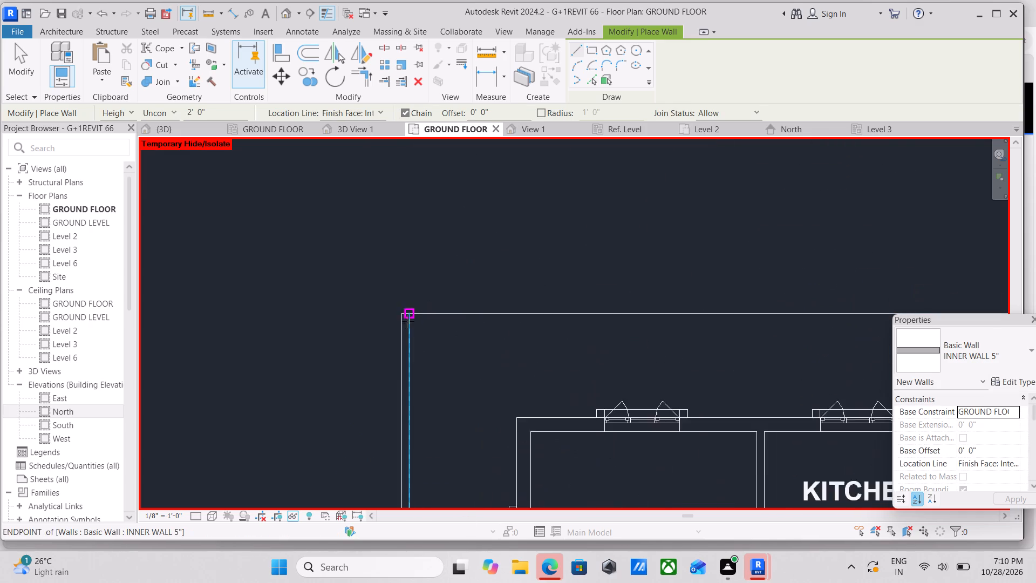
{"action": "scroll", "coordinate": [408, 321], "scroll_direction": "up", "scroll_amount": 6}
{"action": "left_click", "coordinate": [399, 302]}
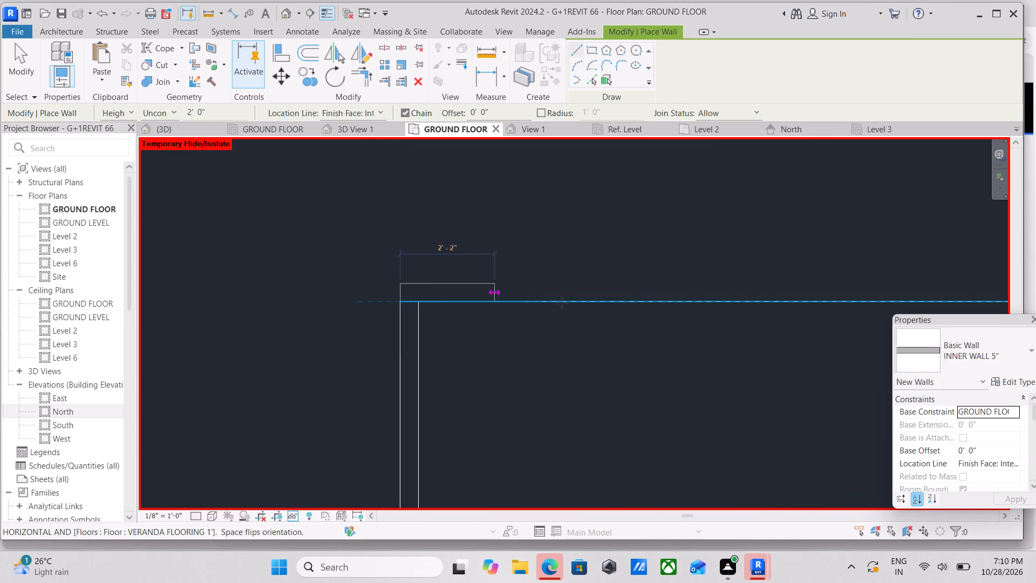
{"action": "key", "text": "space"}
{"action": "middle_click_drag", "start_coordinate": [720, 304], "coordinate": [409, 309]}
{"action": "middle_click_drag", "start_coordinate": [775, 309], "coordinate": [420, 313]}
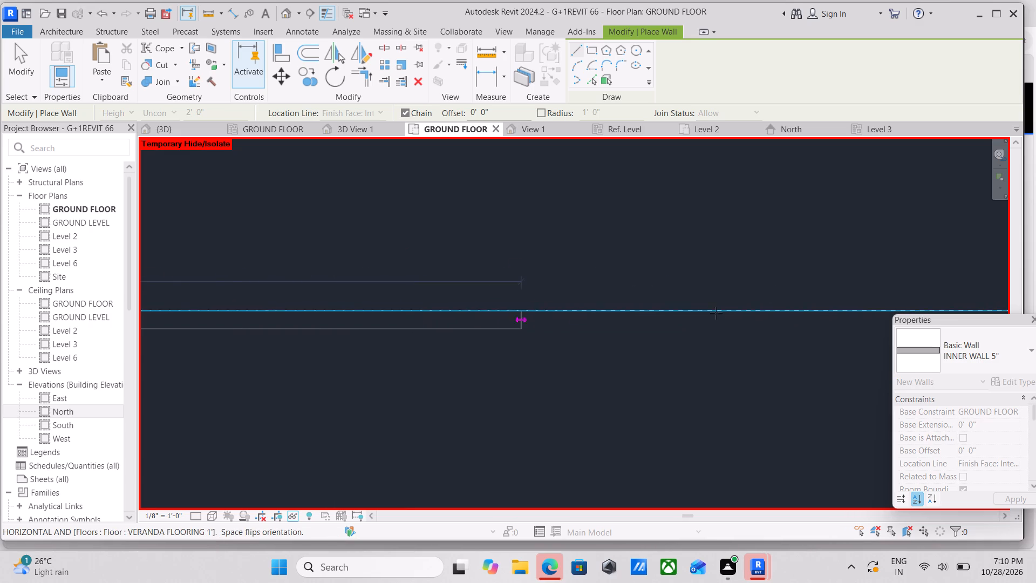
{"action": "scroll", "coordinate": [719, 315], "scroll_direction": "down", "scroll_amount": 3}
{"action": "middle_click_drag", "start_coordinate": [719, 315], "coordinate": [317, 333]}
{"action": "middle_click_drag", "start_coordinate": [600, 326], "coordinate": [563, 333]}
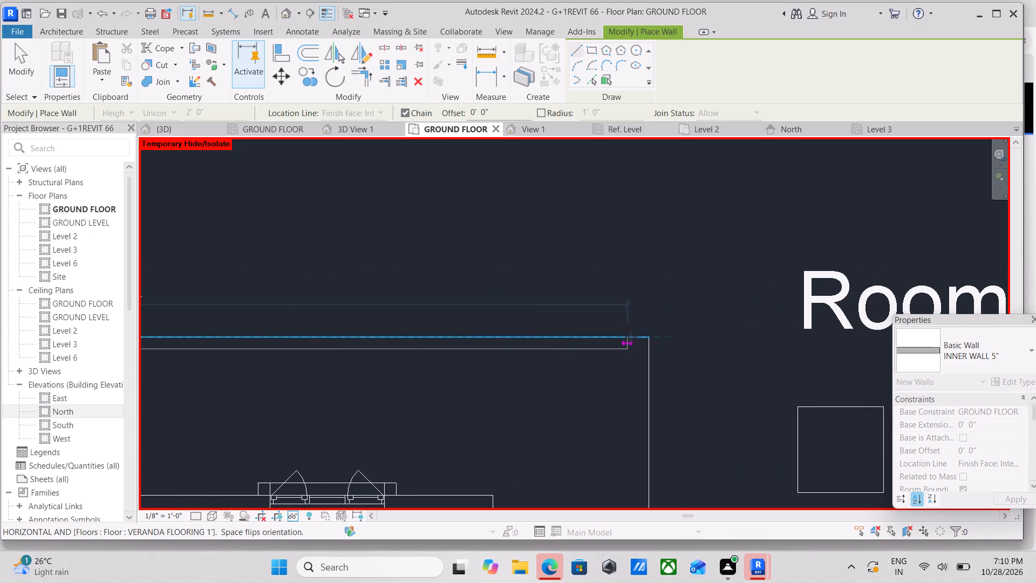
{"action": "left_click", "coordinate": [646, 337]}
Draw the 2' 0" high INNER WALL 5" along the veranda floor's full east edge, down to its southeast corner.
{"action": "scroll", "coordinate": [638, 393], "scroll_direction": "down", "scroll_amount": 1}
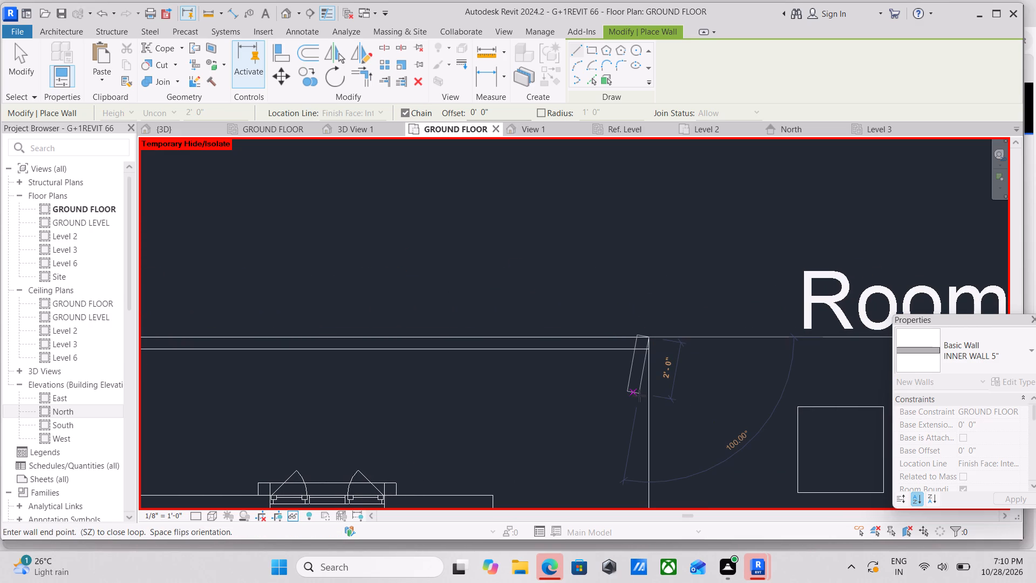
{"action": "scroll", "coordinate": [639, 396], "scroll_direction": "down", "scroll_amount": 1}
{"action": "scroll", "coordinate": [660, 446], "scroll_direction": "down", "scroll_amount": 3}
{"action": "middle_click_drag", "start_coordinate": [660, 446], "coordinate": [665, 333]}
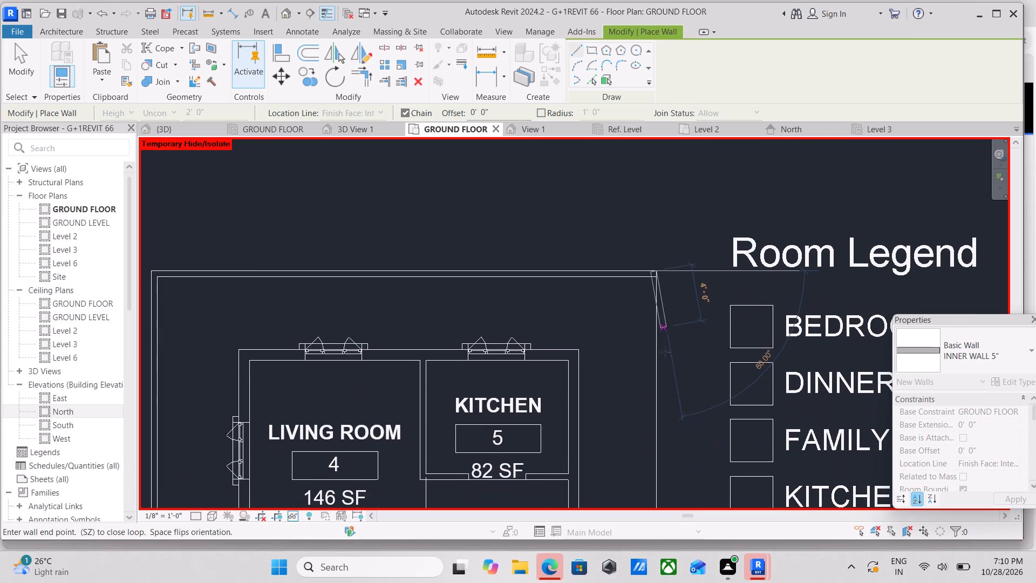
{"action": "scroll", "coordinate": [665, 412], "scroll_direction": "down", "scroll_amount": 2}
{"action": "middle_click_drag", "start_coordinate": [665, 412], "coordinate": [654, 343]}
{"action": "scroll", "coordinate": [646, 425], "scroll_direction": "down", "scroll_amount": 3}
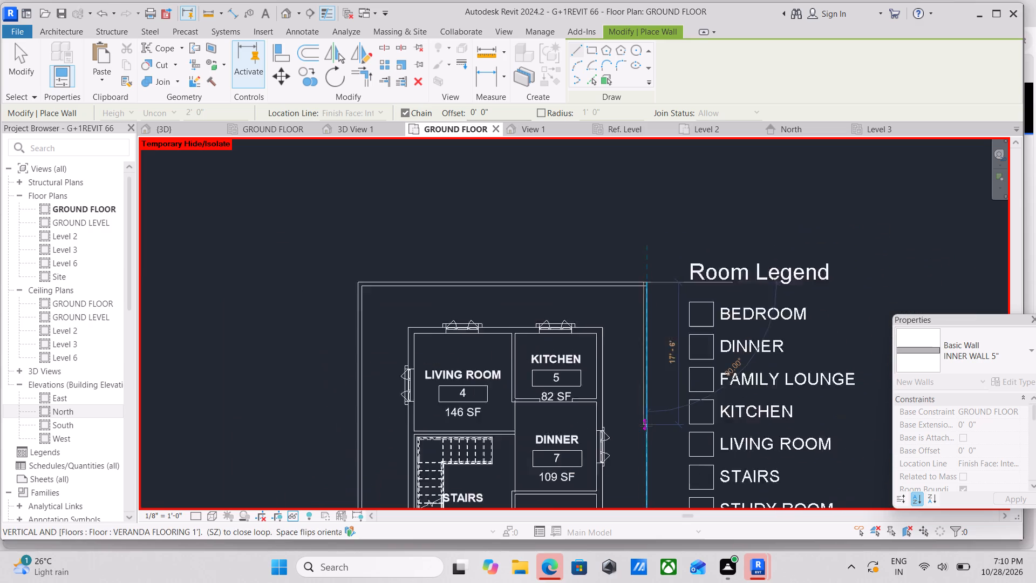
{"action": "middle_click_drag", "start_coordinate": [646, 425], "coordinate": [643, 405]}
{"action": "scroll", "coordinate": [619, 463], "scroll_direction": "down", "scroll_amount": 3}
{"action": "middle_click_drag", "start_coordinate": [629, 462], "coordinate": [643, 463]}
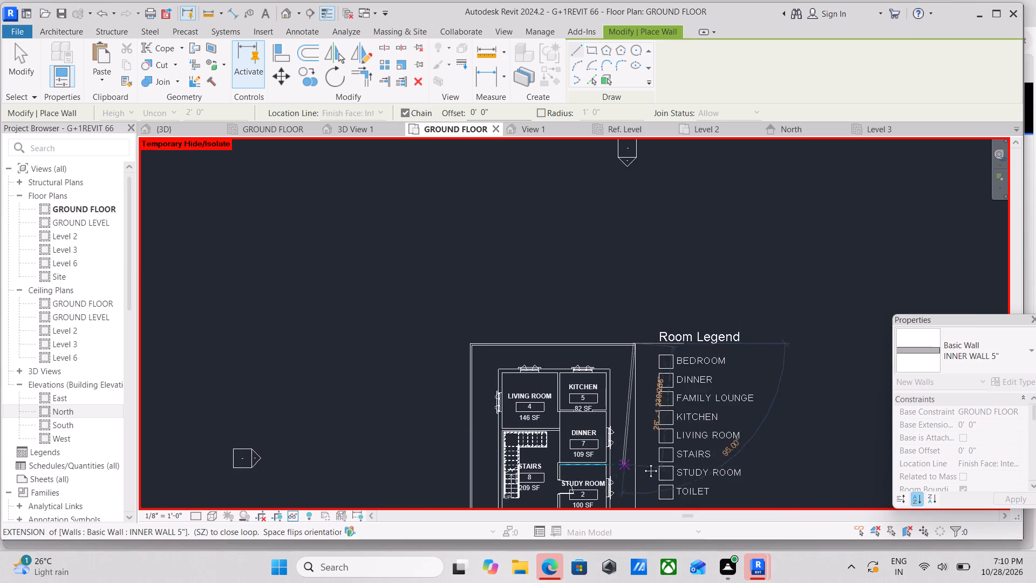
{"action": "middle_click_drag", "start_coordinate": [643, 463], "coordinate": [672, 409]}
{"action": "scroll", "coordinate": [677, 422], "scroll_direction": "down", "scroll_amount": 2}
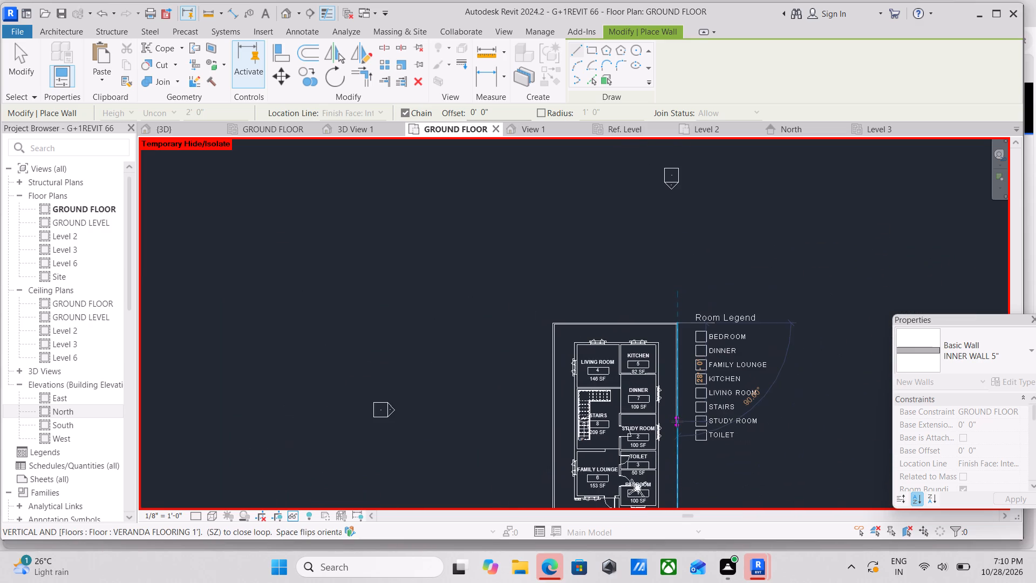
{"action": "middle_click_drag", "start_coordinate": [677, 422], "coordinate": [676, 387]}
{"action": "scroll", "coordinate": [676, 384], "scroll_direction": "down", "scroll_amount": 3}
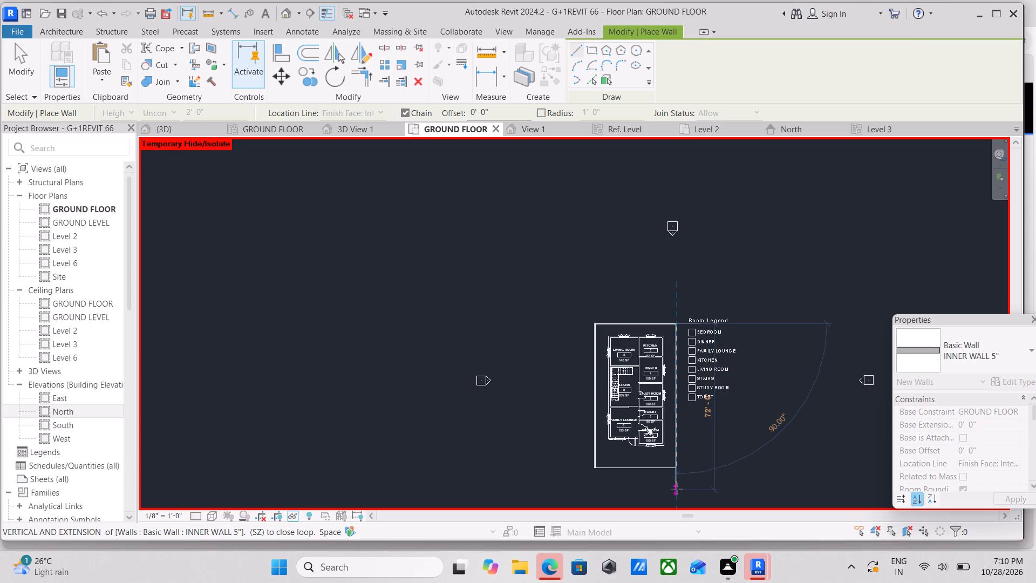
{"action": "scroll", "coordinate": [677, 489], "scroll_direction": "up", "scroll_amount": 12}
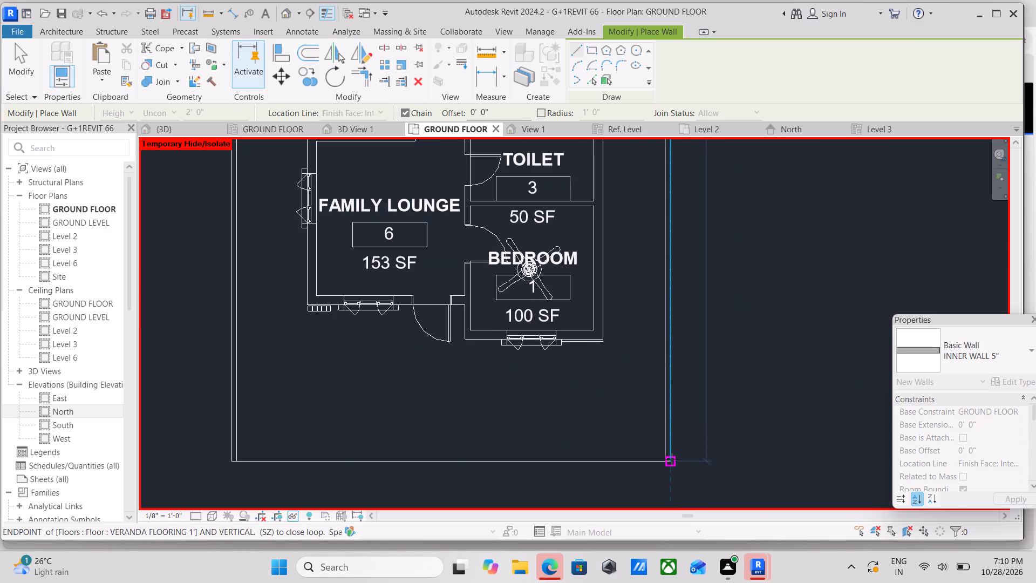
{"action": "left_click", "coordinate": [672, 459]}
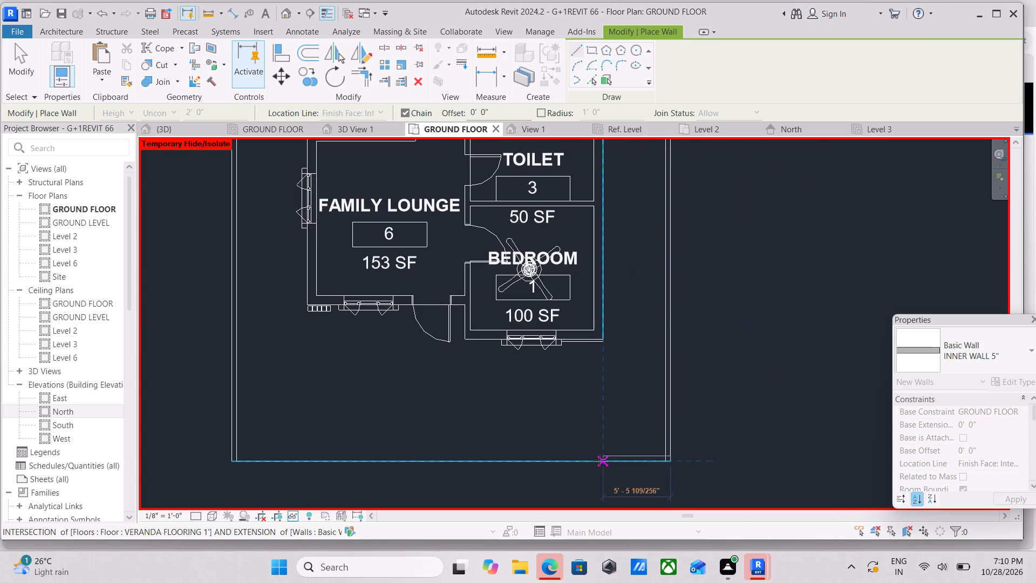
Draw INNER WALL 5" along the south edge, about 16' 2" from the southeast corner and 5' 6" from the southwest, leaving an entrance gap between.
{"action": "left_click", "coordinate": [474, 457]}
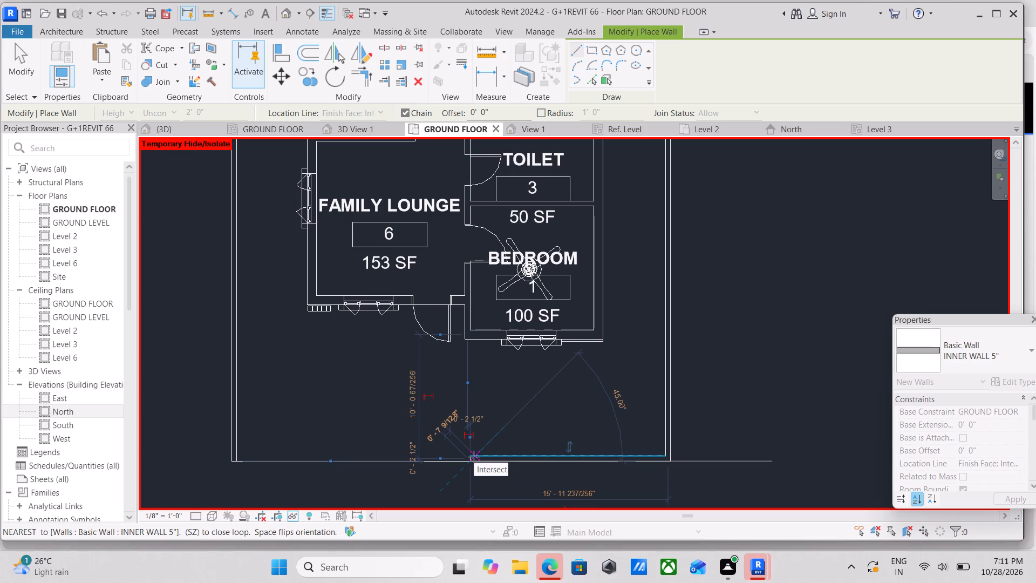
{"action": "key", "text": "Escape"}
{"action": "scroll", "coordinate": [209, 450], "scroll_direction": "up", "scroll_amount": 1}
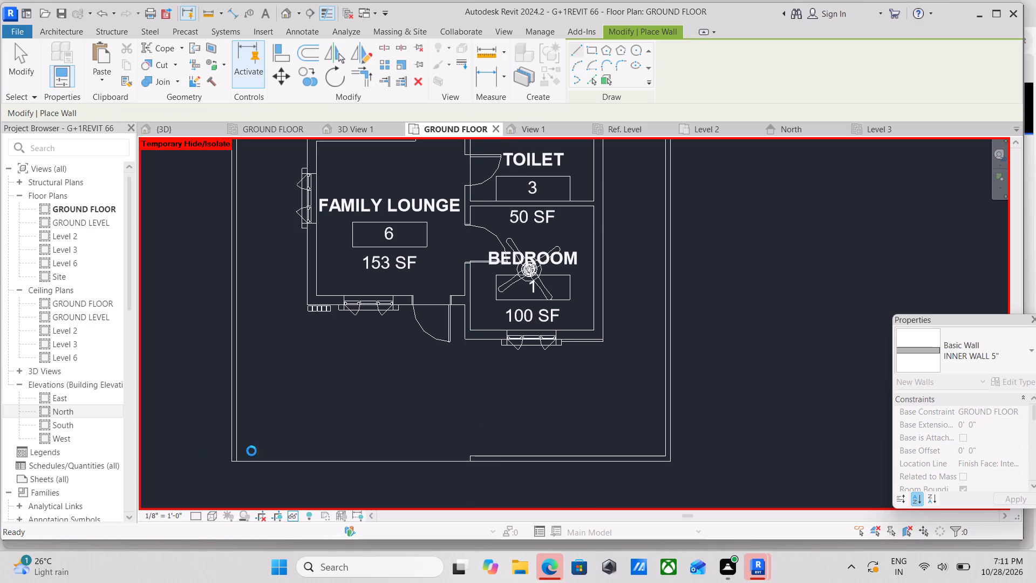
{"action": "middle_click_drag", "start_coordinate": [260, 451], "coordinate": [318, 469]}
{"action": "left_click", "coordinate": [295, 481]}
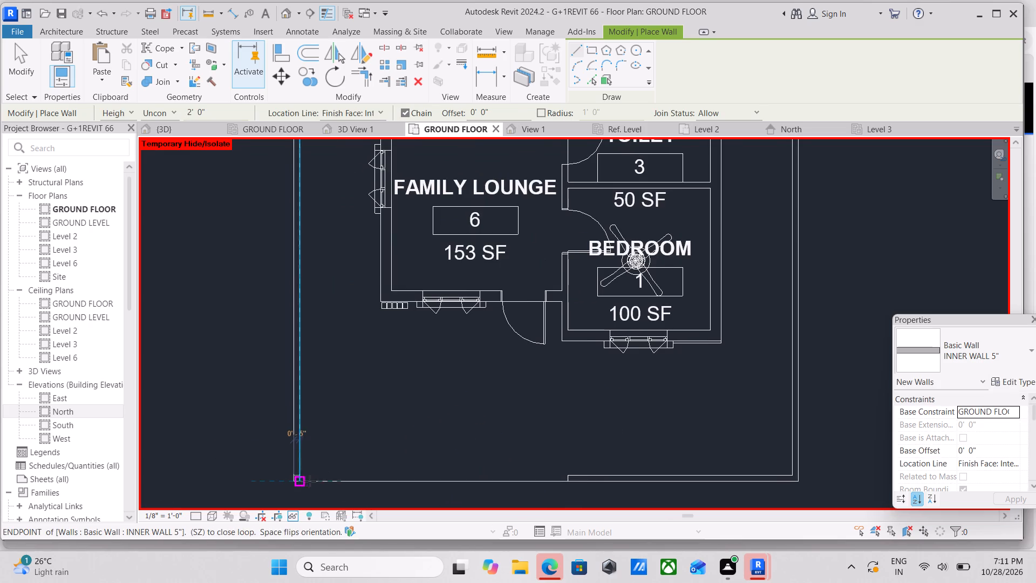
{"action": "left_click", "coordinate": [373, 483]}
{"action": "key", "text": "Escape"}
{"action": "key", "text": "Escape"}
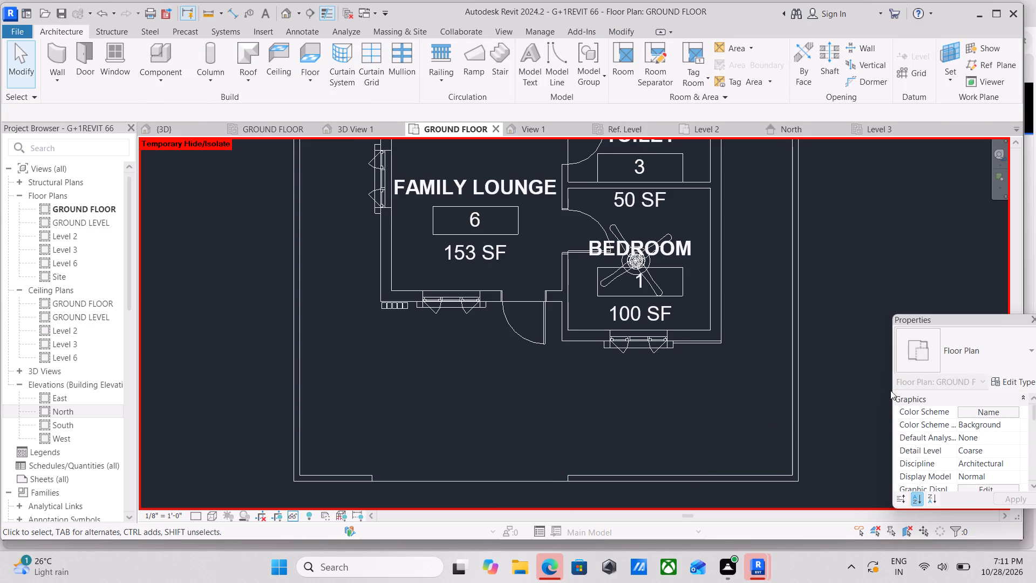
Select all five boundary wall segments around the veranda floor and set their unconnected height to 5' 0".
{"action": "left_click", "coordinate": [808, 436], "text": "ctrl"}
{"action": "left_click", "coordinate": [799, 437], "text": "ctrl"}
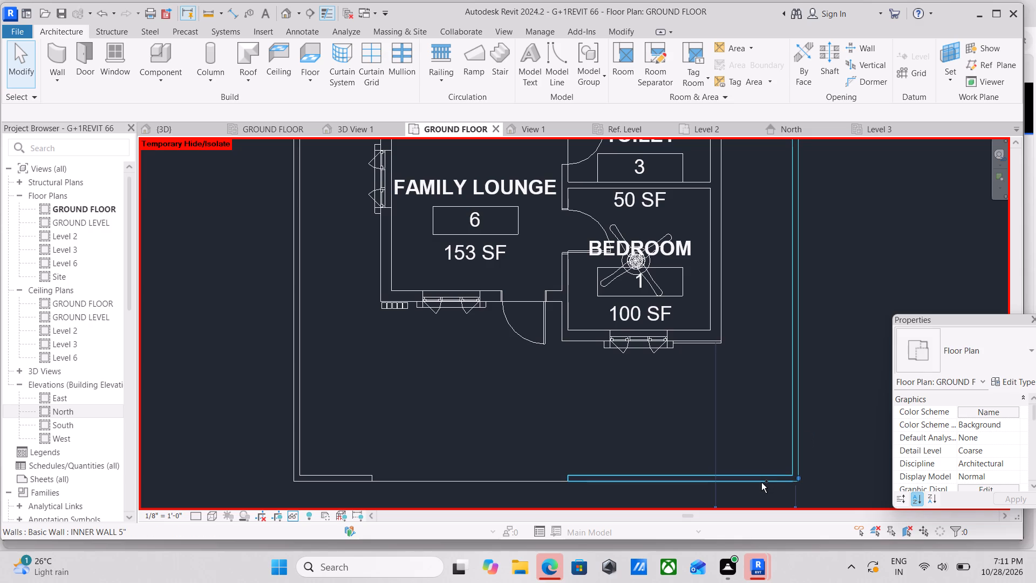
{"action": "left_click", "coordinate": [761, 483], "text": "ctrl"}
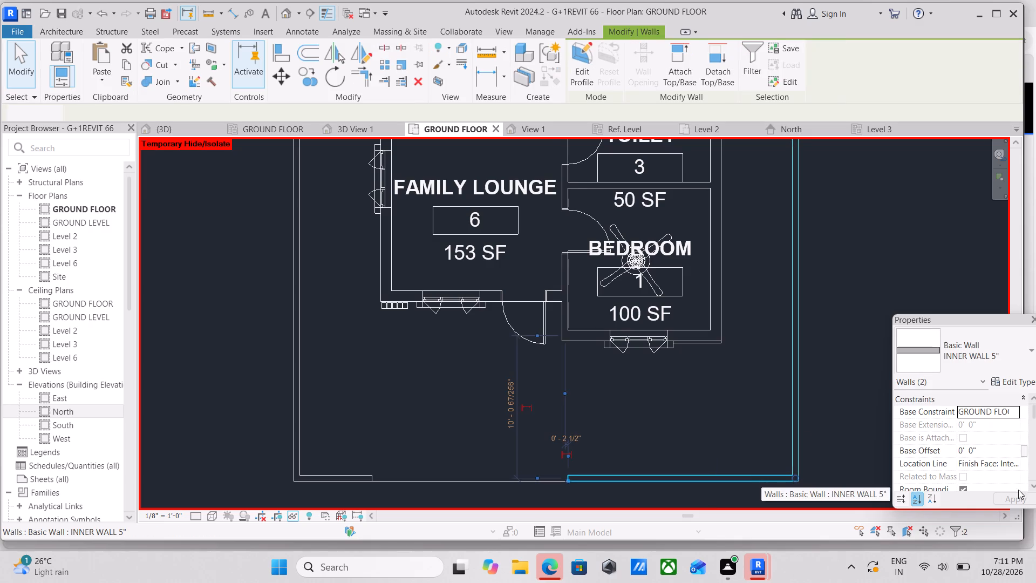
{"action": "scroll", "coordinate": [1028, 426], "scroll_direction": "down", "scroll_amount": 1}
{"action": "scroll", "coordinate": [979, 473], "scroll_direction": "down", "scroll_amount": 1}
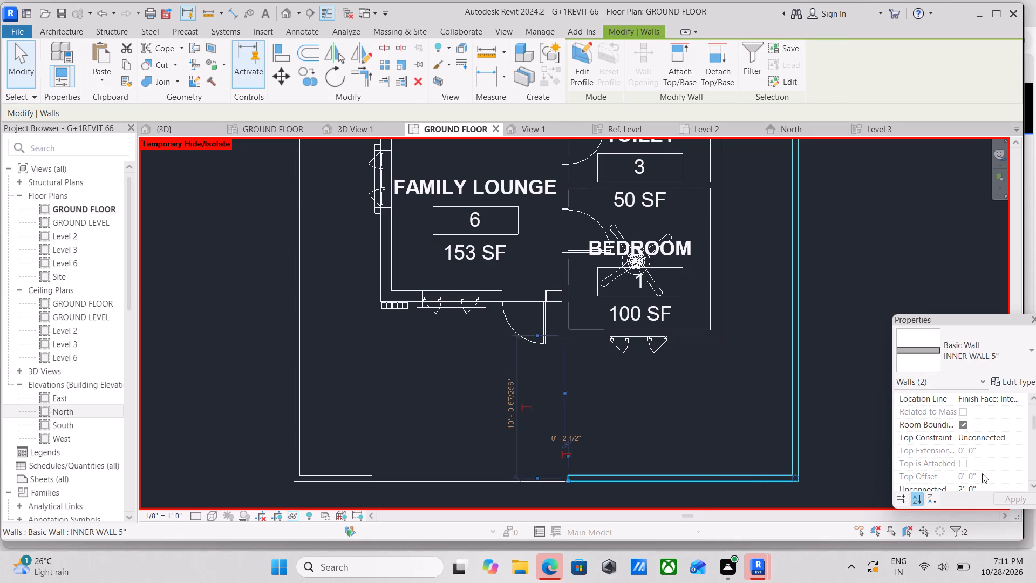
{"action": "scroll", "coordinate": [997, 474], "scroll_direction": "down", "scroll_amount": 2}
{"action": "scroll", "coordinate": [997, 450], "scroll_direction": "up", "scroll_amount": 2}
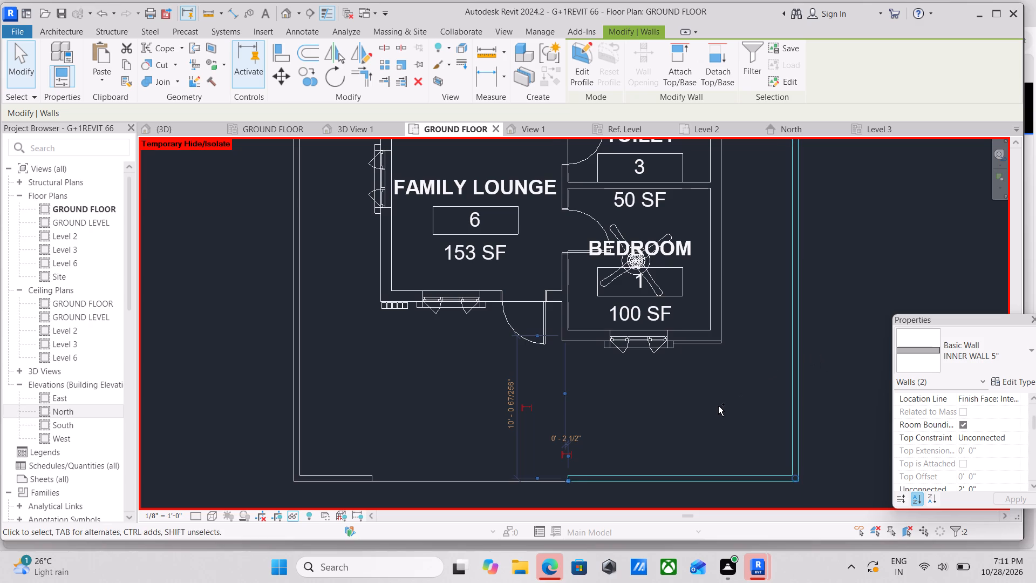
{"action": "scroll", "coordinate": [718, 406], "scroll_direction": "down", "scroll_amount": 1, "text": "ctrl"}
{"action": "left_click", "coordinate": [335, 478], "text": "ctrl"}
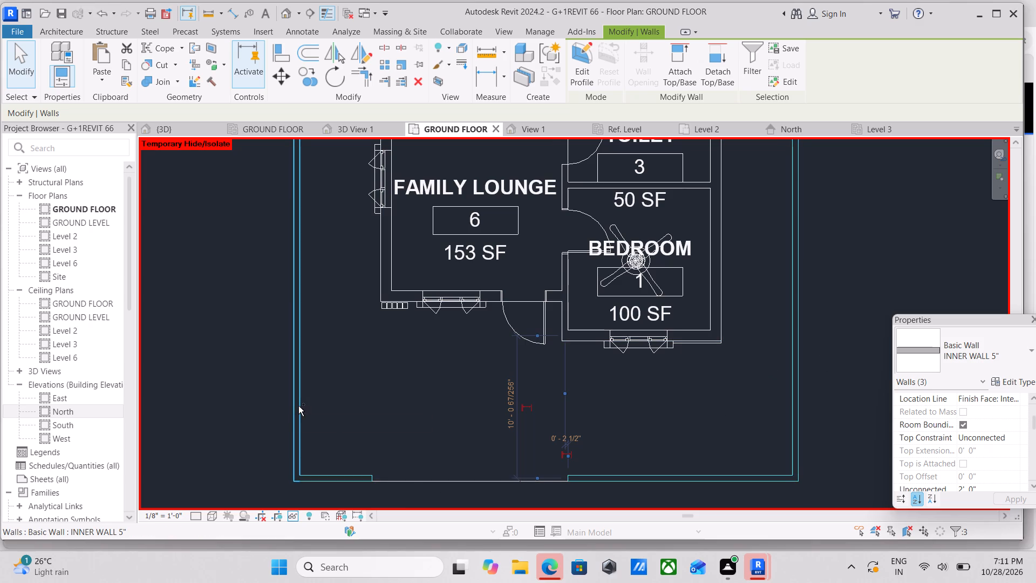
{"action": "left_click", "coordinate": [298, 406], "text": "ctrl"}
{"action": "scroll", "coordinate": [304, 402], "scroll_direction": "down", "scroll_amount": 1}
{"action": "middle_click_drag", "start_coordinate": [304, 402], "coordinate": [328, 569]}
{"action": "scroll", "coordinate": [344, 383], "scroll_direction": "down", "scroll_amount": 1}
{"action": "middle_click_drag", "start_coordinate": [344, 383], "coordinate": [365, 582]}
{"action": "middle_click_drag", "start_coordinate": [347, 372], "coordinate": [371, 561]}
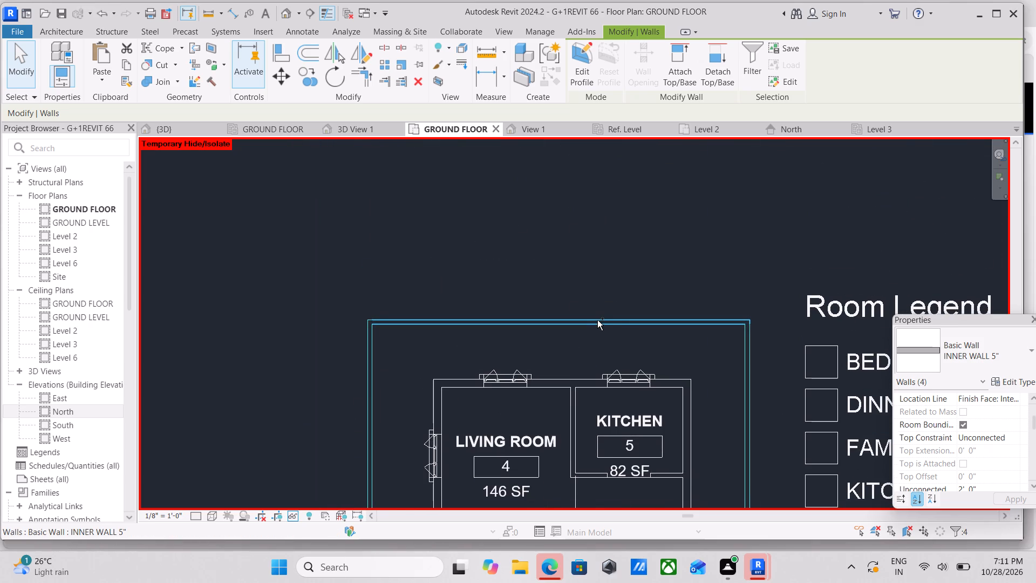
{"action": "left_click", "coordinate": [597, 320], "text": "ctrl"}
{"action": "scroll", "coordinate": [964, 392], "scroll_direction": "down", "scroll_amount": 1}
{"action": "scroll", "coordinate": [993, 478], "scroll_direction": "down", "scroll_amount": 1}
{"action": "left_click", "coordinate": [992, 445]}
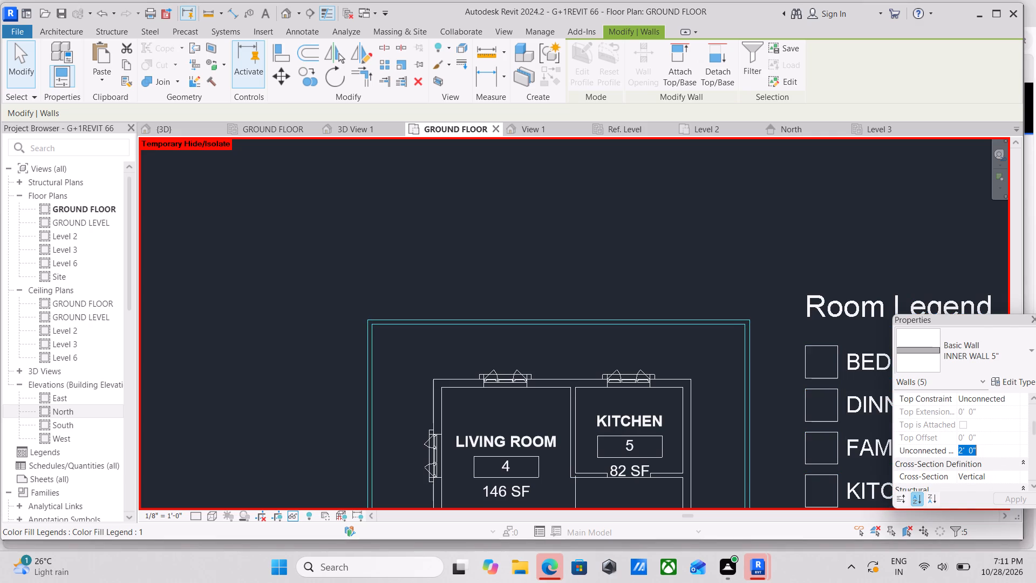
{"action": "type", "text": "5'"}
{"action": "key", "text": "Return"}
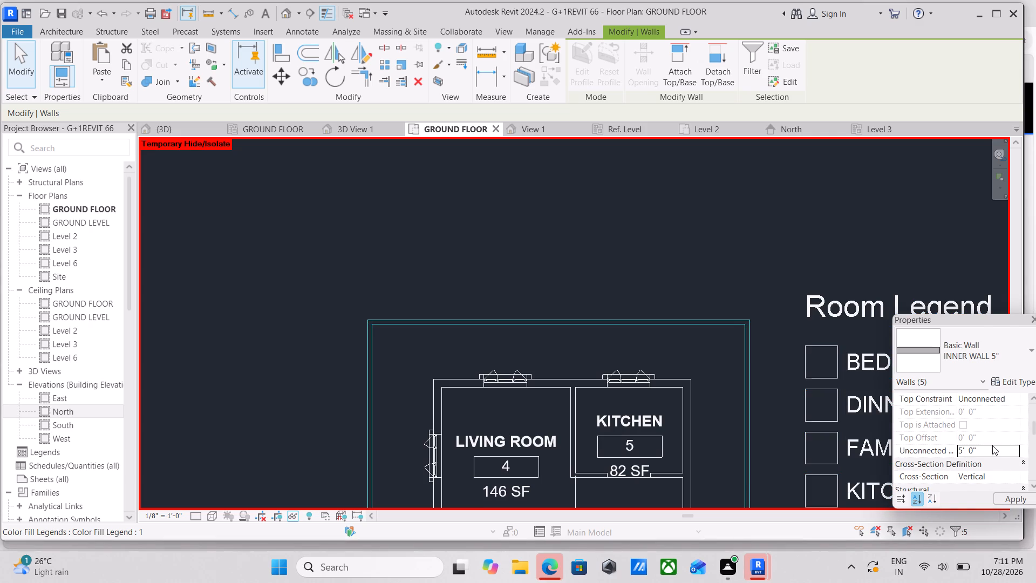
Examine the boundary wall's height and front entrance gap around the house in the {3D} view.
{"action": "scroll", "coordinate": [692, 342], "scroll_direction": "down", "scroll_amount": 3}
{"action": "scroll", "coordinate": [738, 320], "scroll_direction": "down", "scroll_amount": 2}
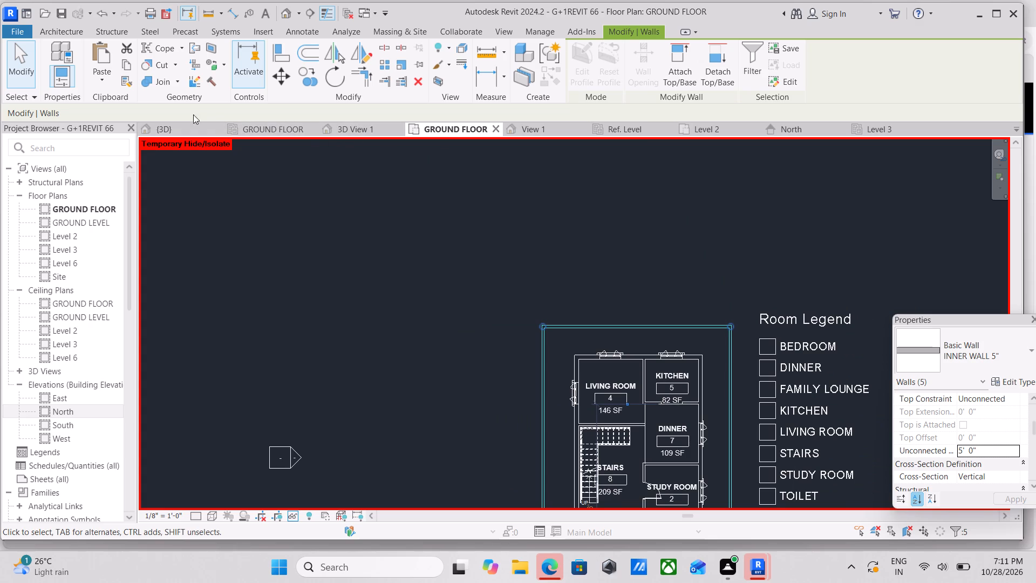
{"action": "left_click", "coordinate": [179, 125]}
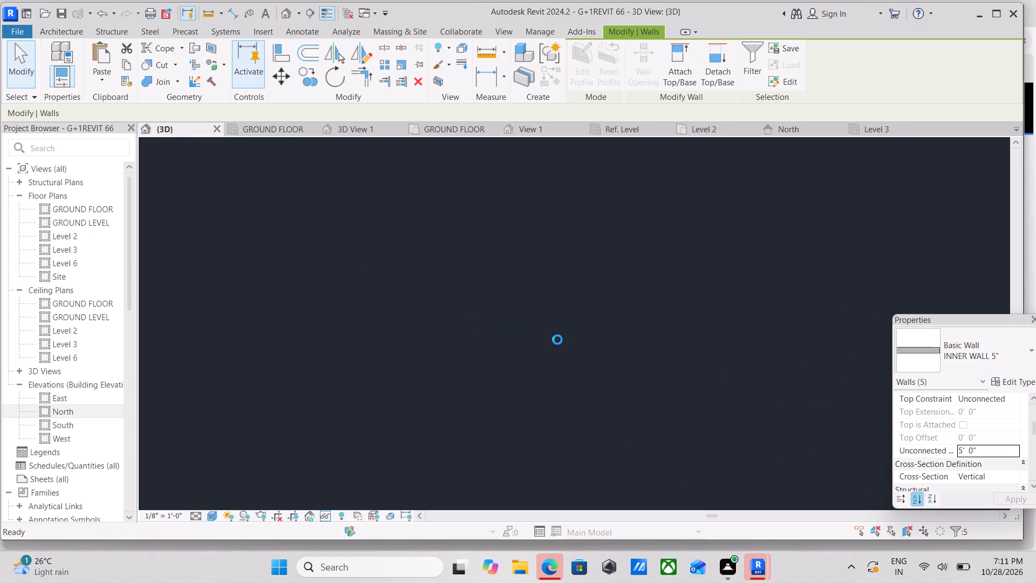
{"action": "middle_click_drag", "start_coordinate": [734, 391], "coordinate": [739, 299]}
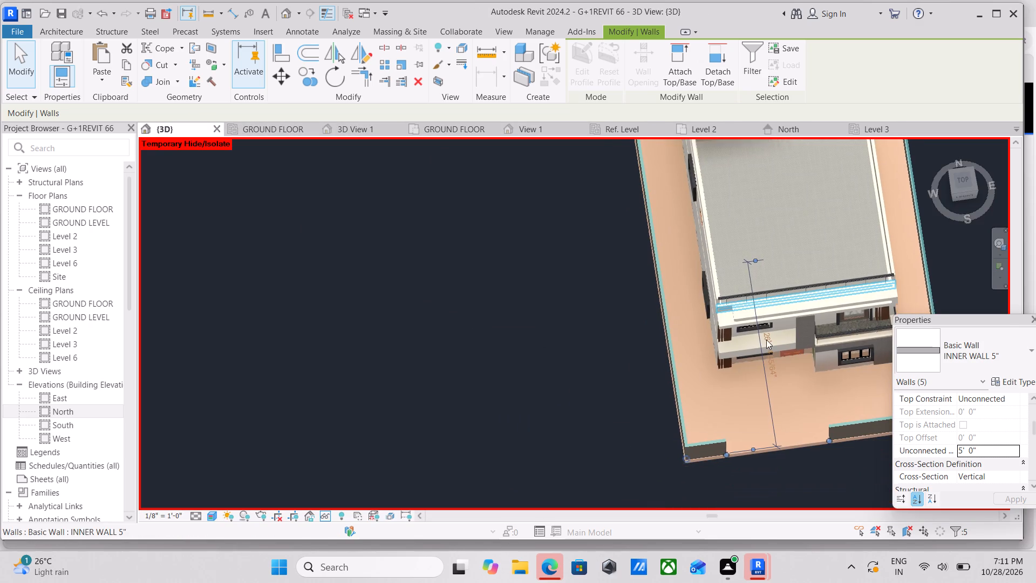
{"action": "key", "text": "Escape"}
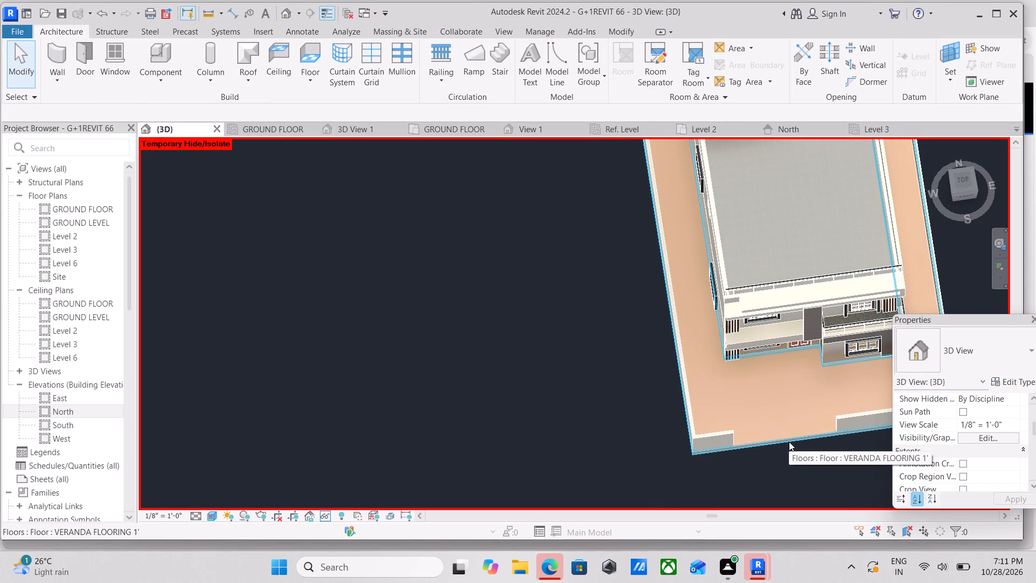
{"action": "middle_click_drag", "start_coordinate": [780, 438], "coordinate": [767, 273], "text": "shift"}
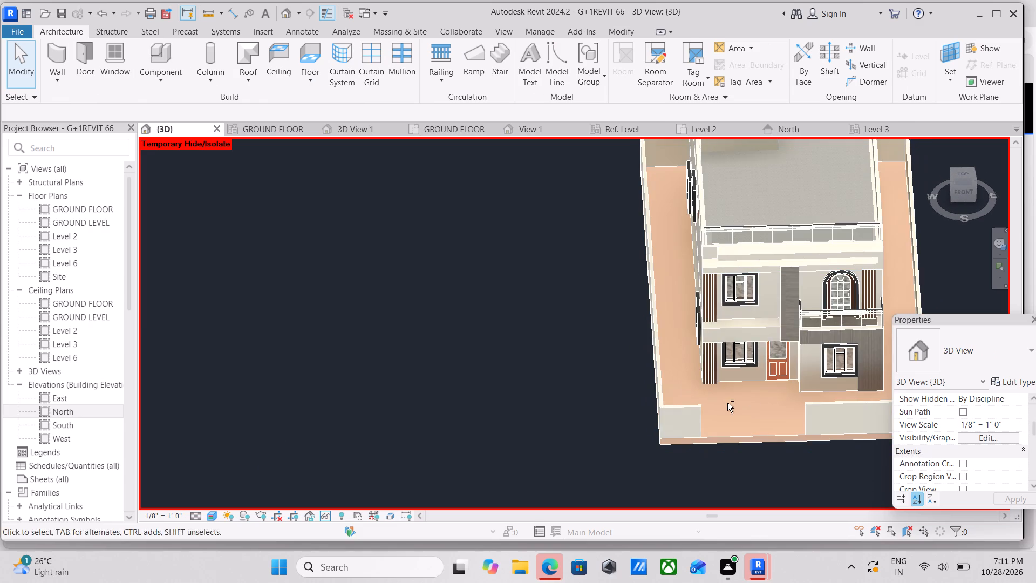
{"action": "middle_click_drag", "start_coordinate": [727, 403], "coordinate": [735, 309], "text": "shift"}
{"action": "middle_click_drag", "start_coordinate": [760, 416], "coordinate": [756, 348], "text": "shift"}
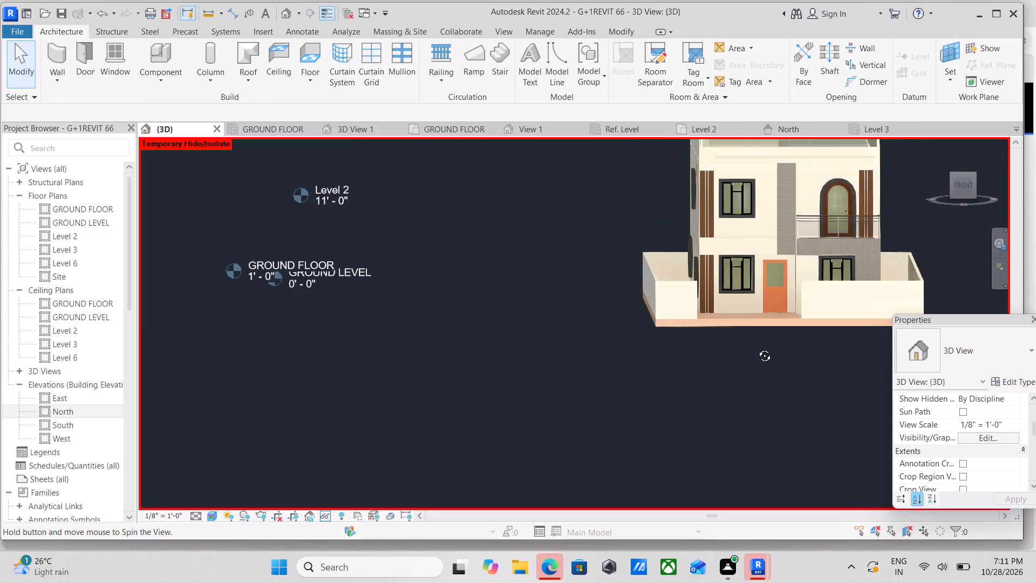
{"action": "middle_click_drag", "start_coordinate": [756, 348], "coordinate": [745, 349], "text": "shift"}
{"action": "middle_click_drag", "start_coordinate": [745, 349], "coordinate": [748, 352], "text": "shift"}
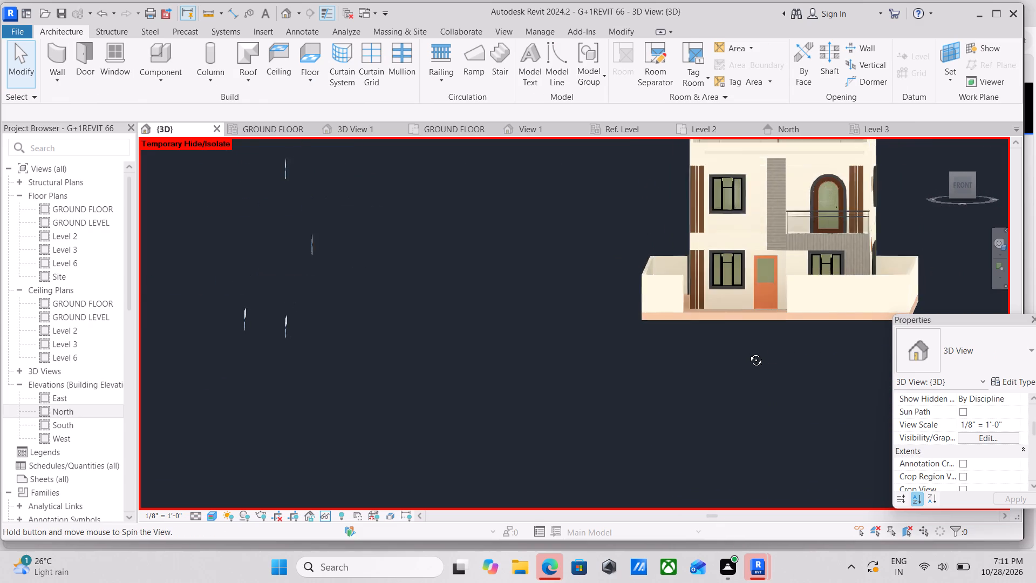
{"action": "middle_click_drag", "start_coordinate": [748, 352], "coordinate": [756, 405], "text": "shift"}
{"action": "middle_click_drag", "start_coordinate": [792, 342], "coordinate": [802, 387], "text": "shift"}
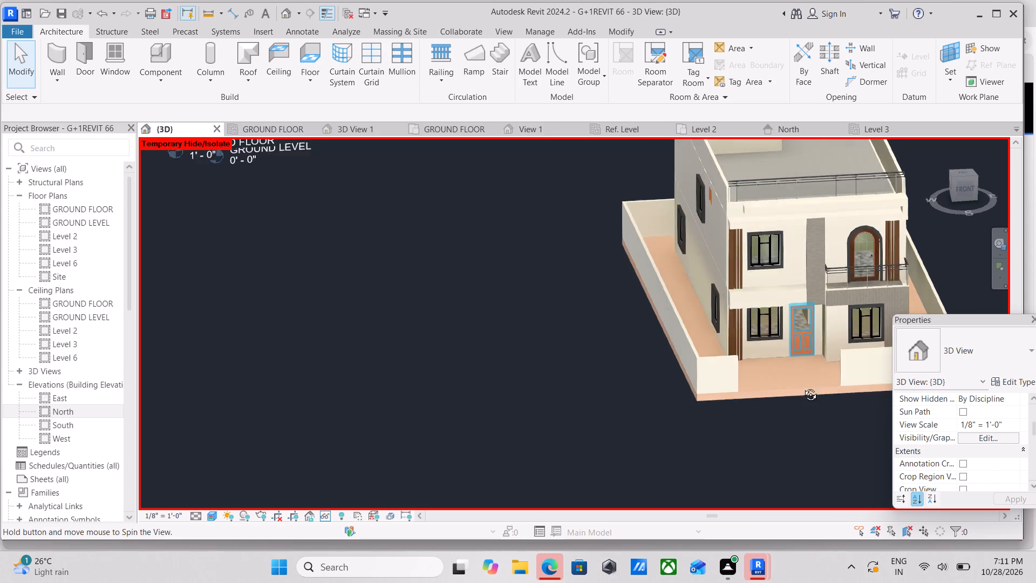
{"action": "middle_click_drag", "start_coordinate": [802, 387], "coordinate": [776, 350], "text": "shift"}
{"action": "scroll", "coordinate": [776, 350], "scroll_direction": "down", "scroll_amount": 1}
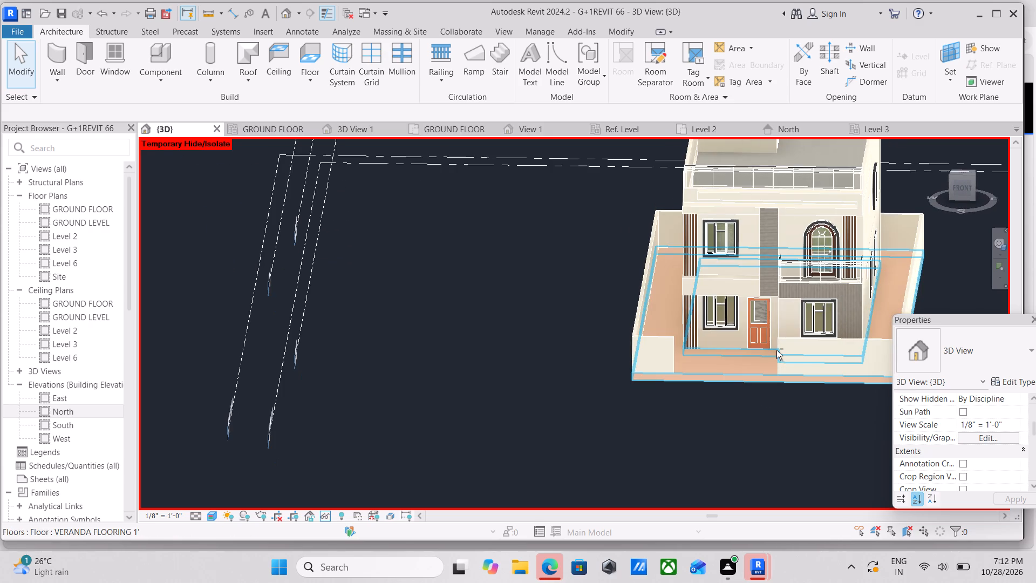
{"action": "middle_click_drag", "start_coordinate": [776, 350], "coordinate": [763, 392], "text": "shift"}
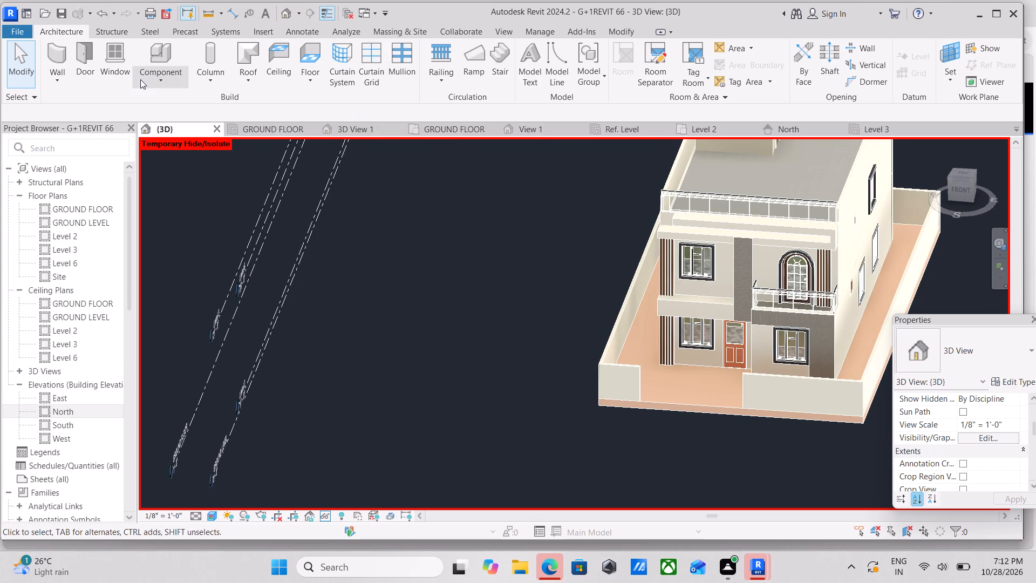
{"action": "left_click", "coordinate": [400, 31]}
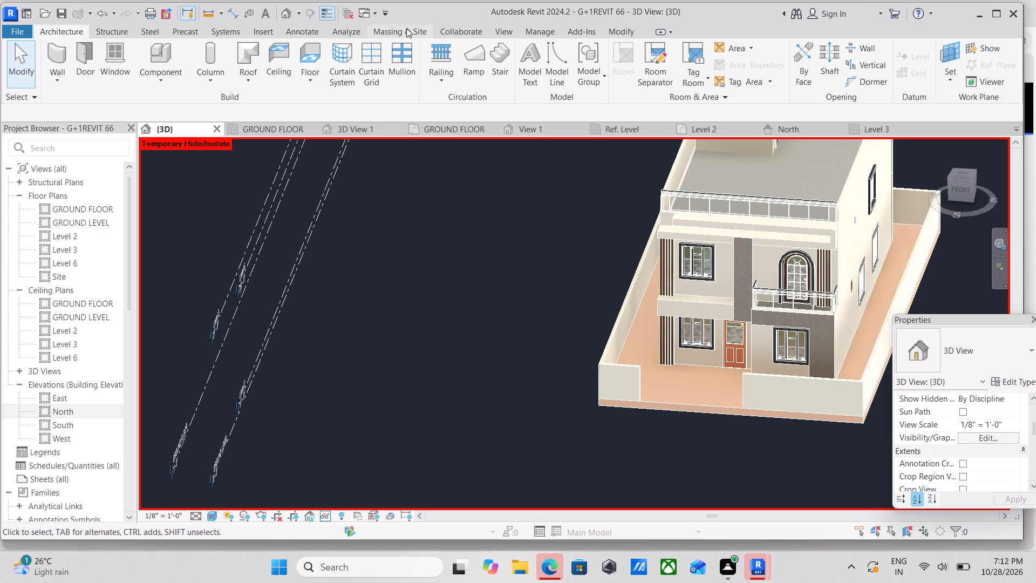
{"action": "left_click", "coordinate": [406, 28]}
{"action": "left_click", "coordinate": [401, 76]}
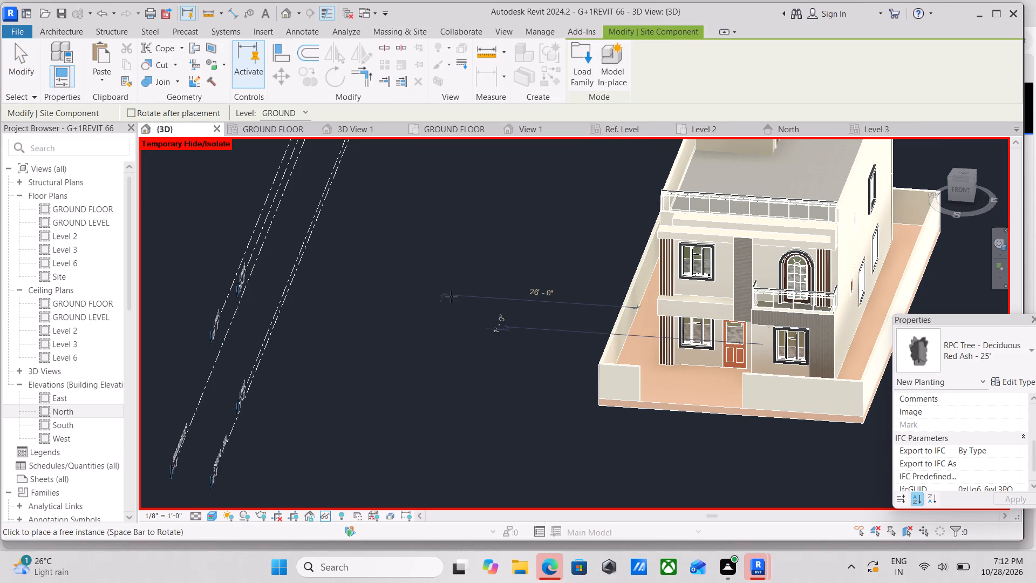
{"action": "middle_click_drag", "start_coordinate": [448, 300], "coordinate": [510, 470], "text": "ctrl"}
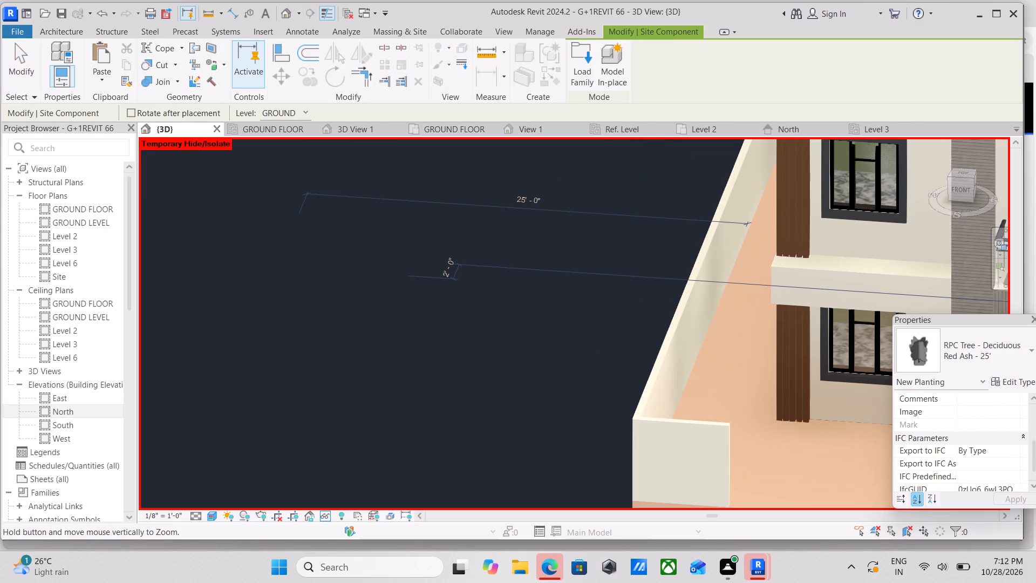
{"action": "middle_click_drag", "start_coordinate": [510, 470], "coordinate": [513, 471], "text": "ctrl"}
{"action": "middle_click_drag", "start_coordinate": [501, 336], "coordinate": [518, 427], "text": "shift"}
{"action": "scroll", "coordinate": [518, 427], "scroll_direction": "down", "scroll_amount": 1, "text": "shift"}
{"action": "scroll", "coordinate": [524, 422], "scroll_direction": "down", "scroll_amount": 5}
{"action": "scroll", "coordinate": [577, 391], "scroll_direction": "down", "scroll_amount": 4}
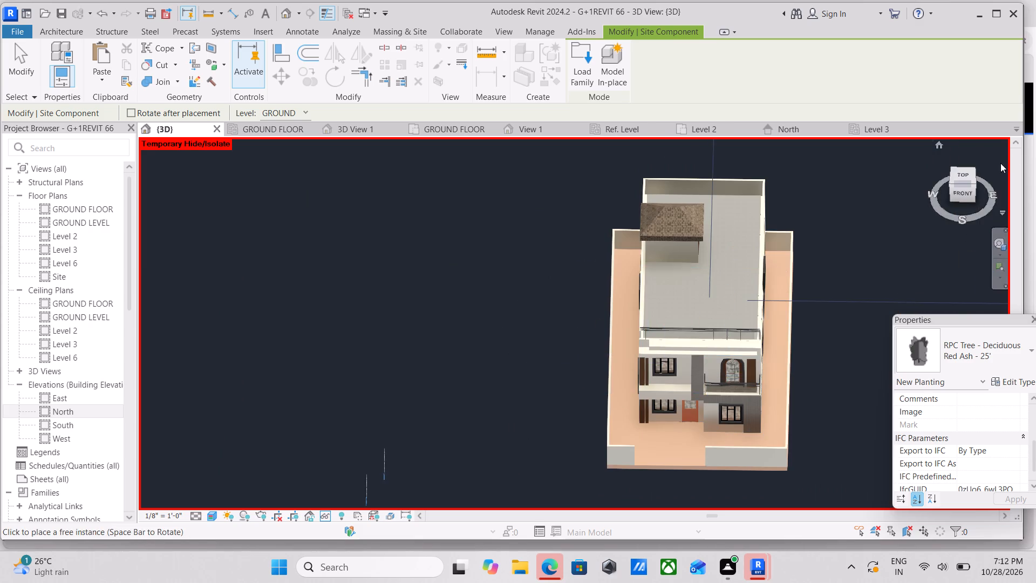
Create a rectangular Grassland - 16" toposolid around the house, its edges about 18' 5" north and 31' 5" east of the boundary wall.
{"action": "left_click", "coordinate": [966, 174]}
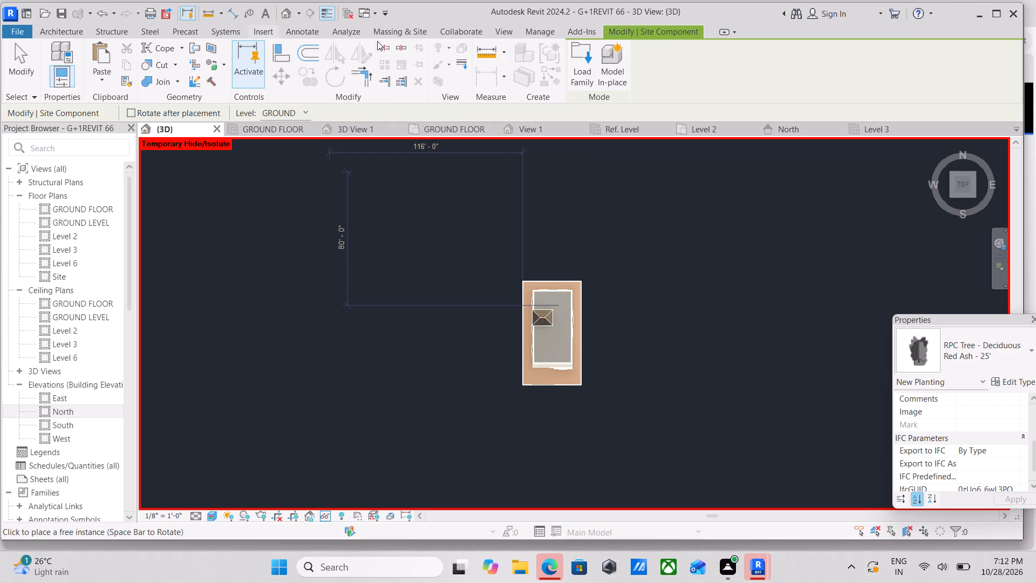
{"action": "left_click", "coordinate": [394, 26]}
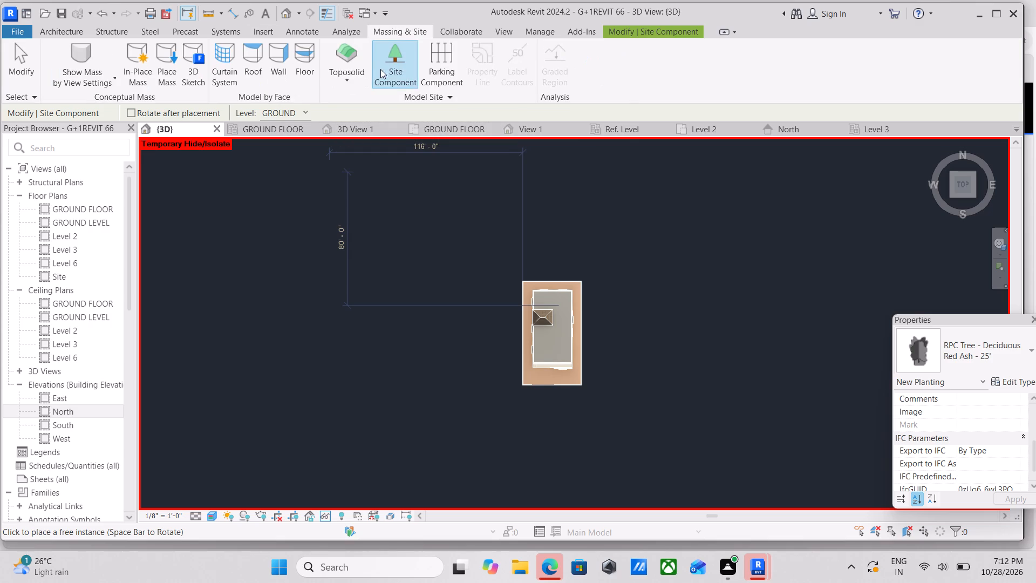
{"action": "left_click", "coordinate": [356, 79]}
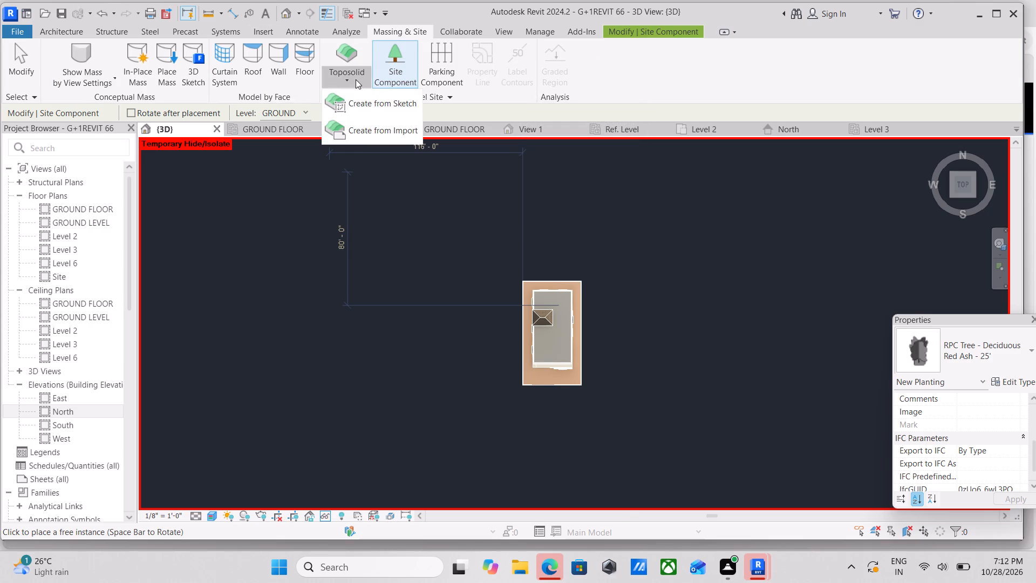
{"action": "left_click", "coordinate": [350, 103]}
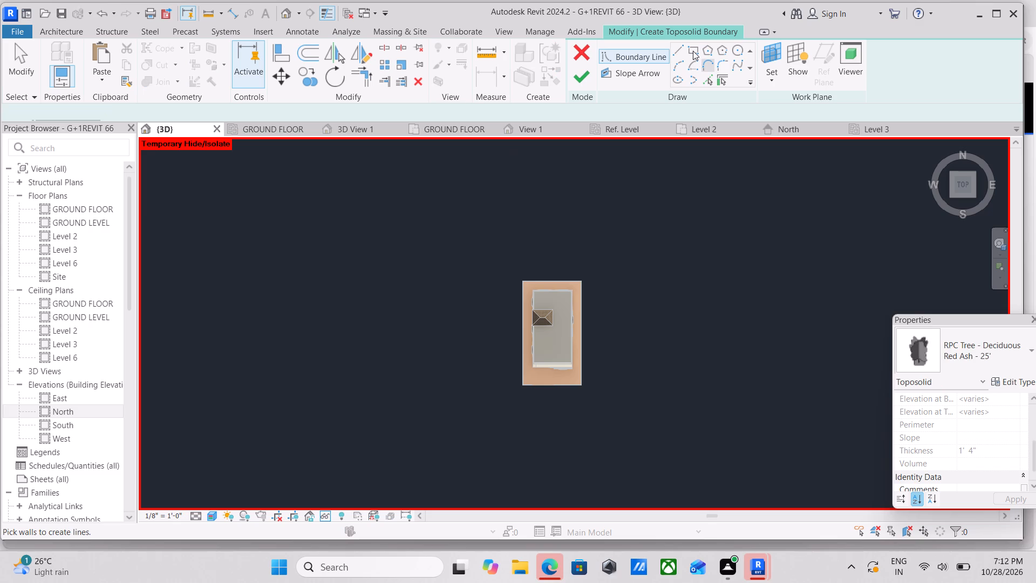
{"action": "left_click", "coordinate": [693, 50]}
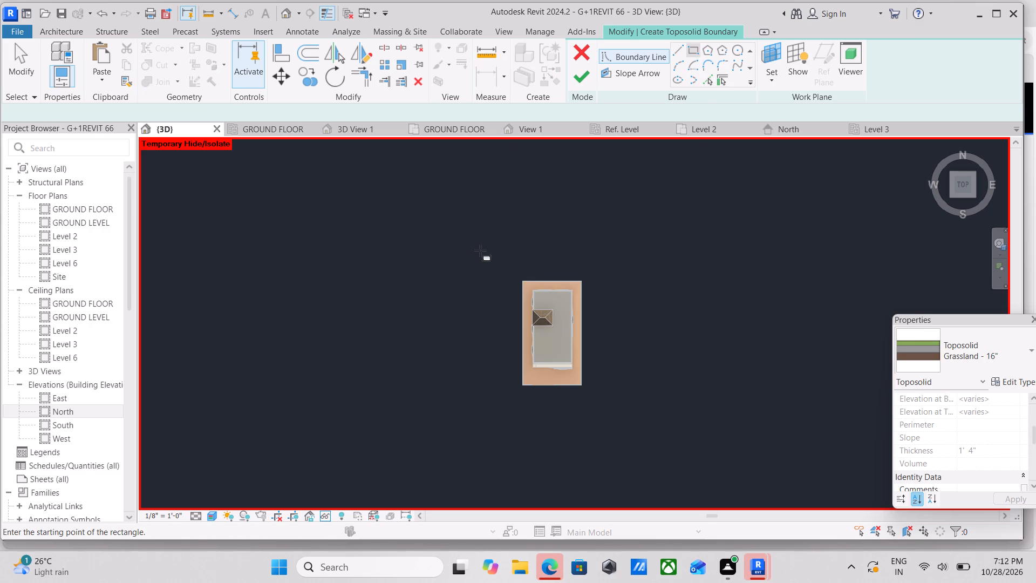
{"action": "left_click", "coordinate": [480, 250]}
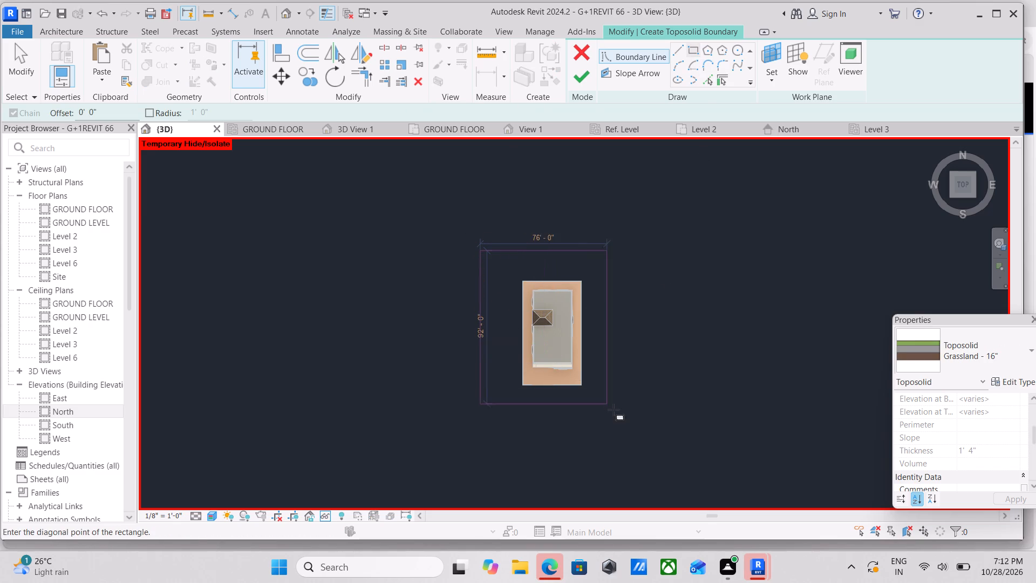
{"action": "left_click", "coordinate": [631, 431]}
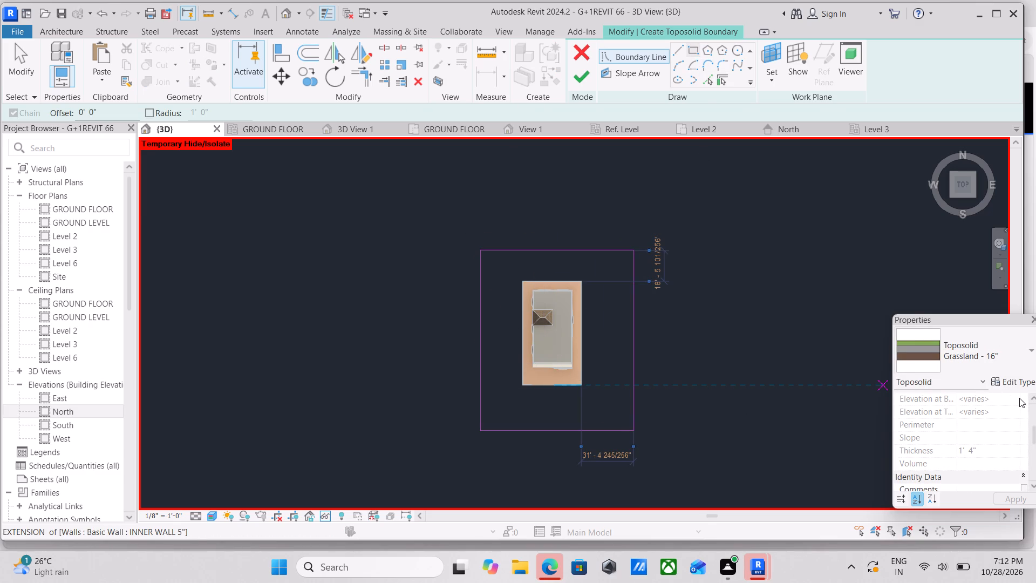
{"action": "scroll", "coordinate": [1019, 399], "scroll_direction": "down", "scroll_amount": 2}
{"action": "scroll", "coordinate": [1012, 405], "scroll_direction": "up", "scroll_amount": 2}
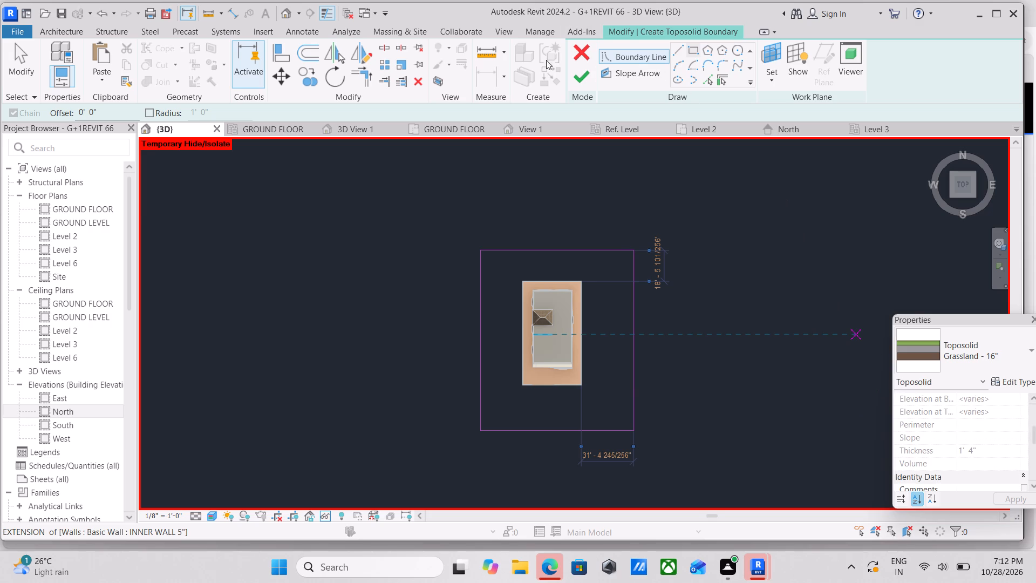
{"action": "left_click", "coordinate": [573, 78]}
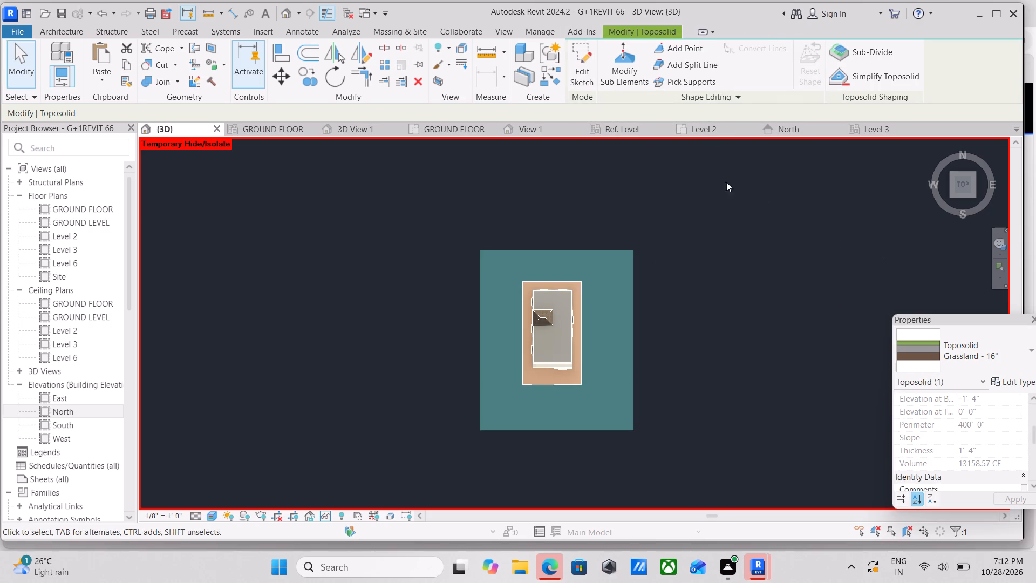
{"action": "key", "text": "Escape"}
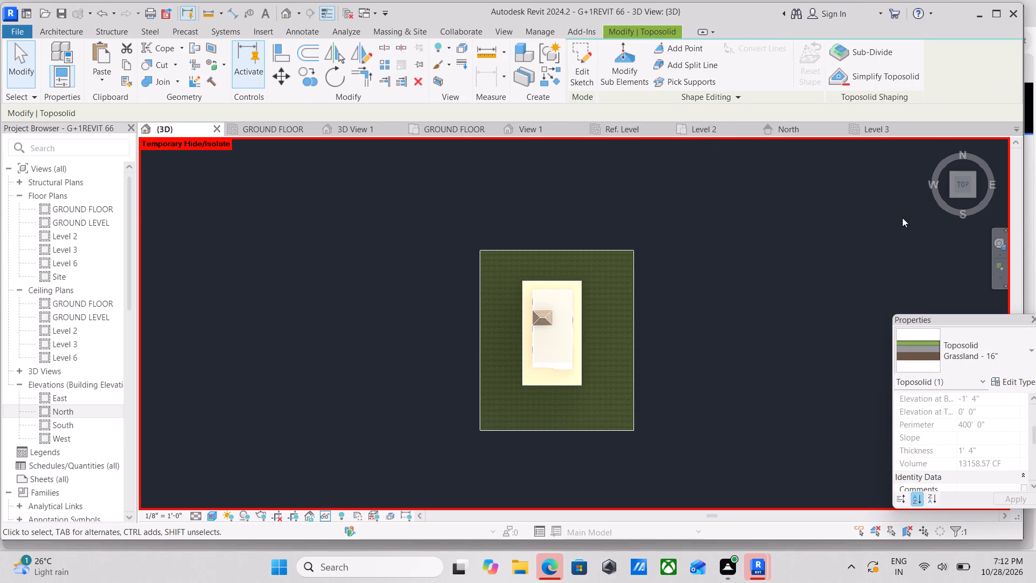
Examine how the grass toposolid meets the veranda floor along the front boundary wall and entrance gap.
{"action": "left_click", "coordinate": [972, 196]}
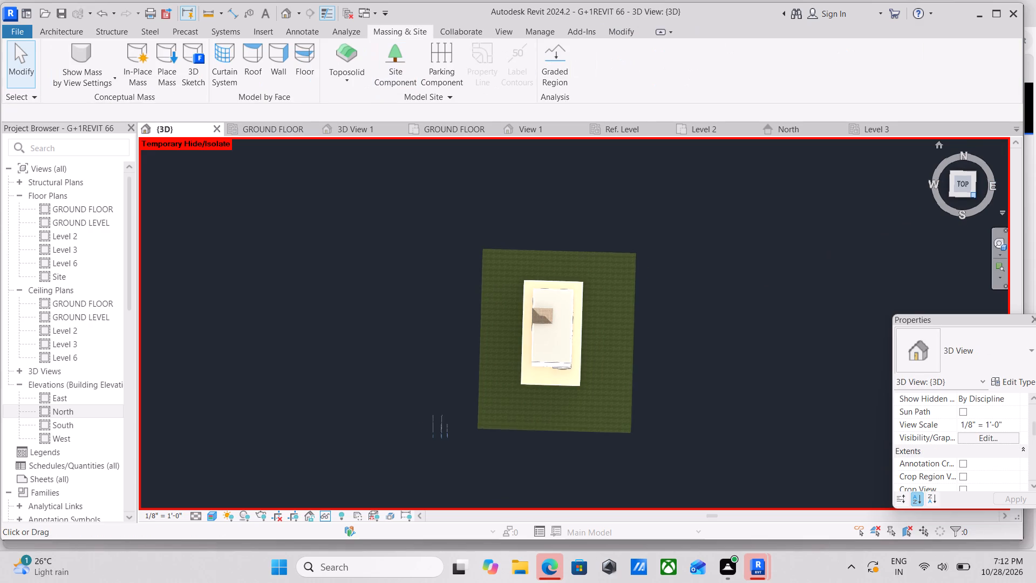
{"action": "scroll", "coordinate": [588, 414], "scroll_direction": "up", "scroll_amount": 2}
{"action": "scroll", "coordinate": [541, 413], "scroll_direction": "up", "scroll_amount": 3}
{"action": "scroll", "coordinate": [485, 416], "scroll_direction": "up", "scroll_amount": 7}
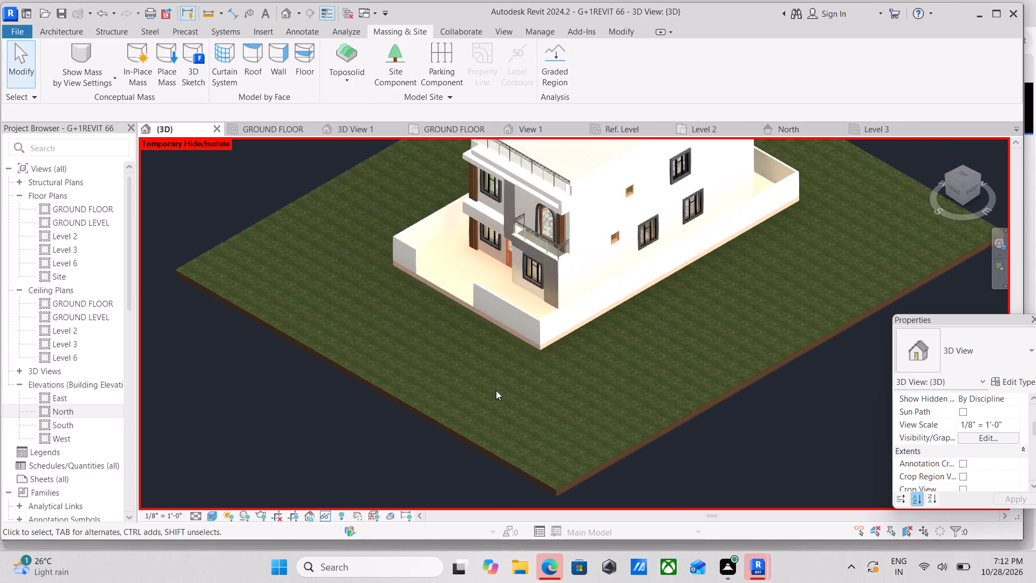
{"action": "scroll", "coordinate": [513, 335], "scroll_direction": "up", "scroll_amount": 3}
{"action": "scroll", "coordinate": [561, 272], "scroll_direction": "down", "scroll_amount": 5}
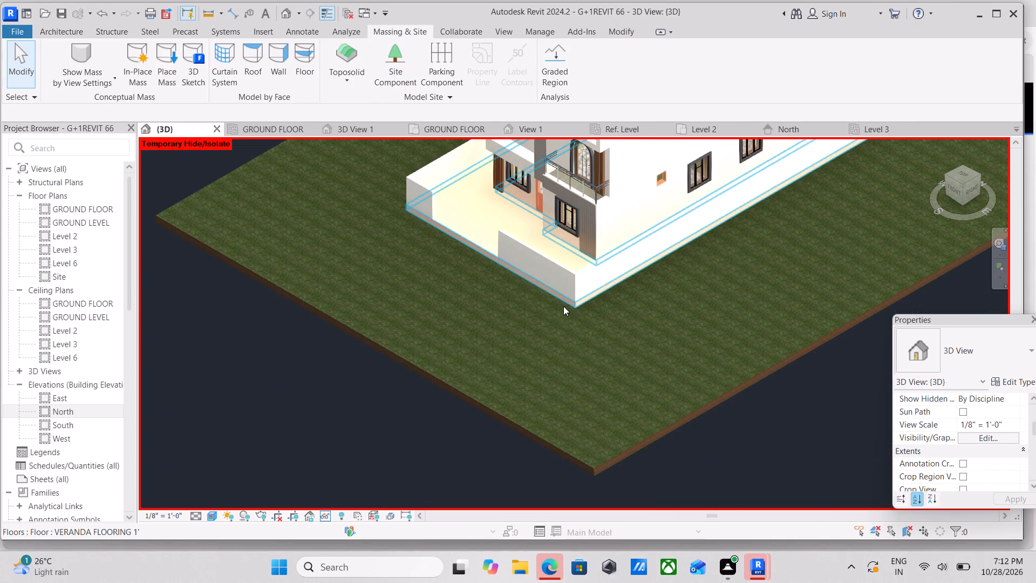
{"action": "middle_click_drag", "start_coordinate": [558, 313], "coordinate": [606, 348]}
{"action": "scroll", "coordinate": [591, 349], "scroll_direction": "up", "scroll_amount": 3}
{"action": "scroll", "coordinate": [452, 263], "scroll_direction": "up", "scroll_amount": 3}
{"action": "scroll", "coordinate": [542, 262], "scroll_direction": "down", "scroll_amount": 2}
{"action": "middle_click_drag", "start_coordinate": [542, 262], "coordinate": [651, 334]}
{"action": "middle_click_drag", "start_coordinate": [662, 334], "coordinate": [688, 364], "text": "shift"}
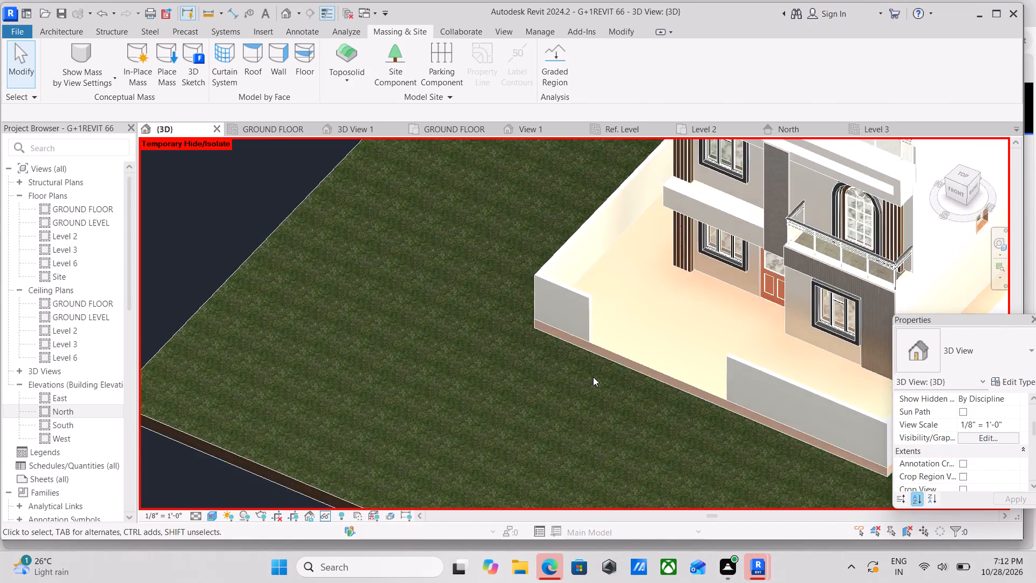
{"action": "scroll", "coordinate": [593, 377], "scroll_direction": "up", "scroll_amount": 9}
{"action": "scroll", "coordinate": [604, 341], "scroll_direction": "down", "scroll_amount": 6}
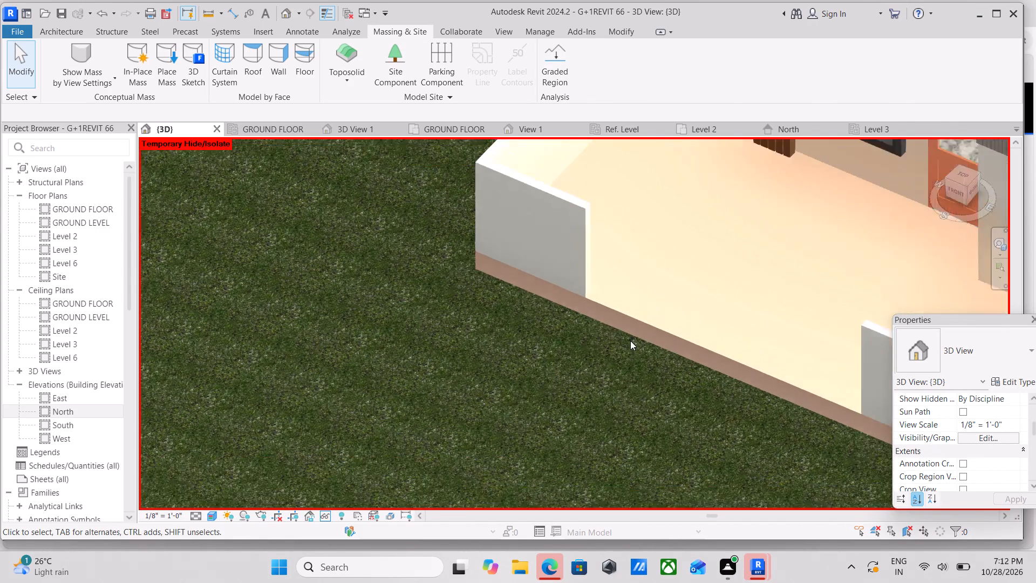
{"action": "middle_click_drag", "start_coordinate": [630, 341], "coordinate": [575, 307]}
{"action": "scroll", "coordinate": [589, 301], "scroll_direction": "down", "scroll_amount": 5}
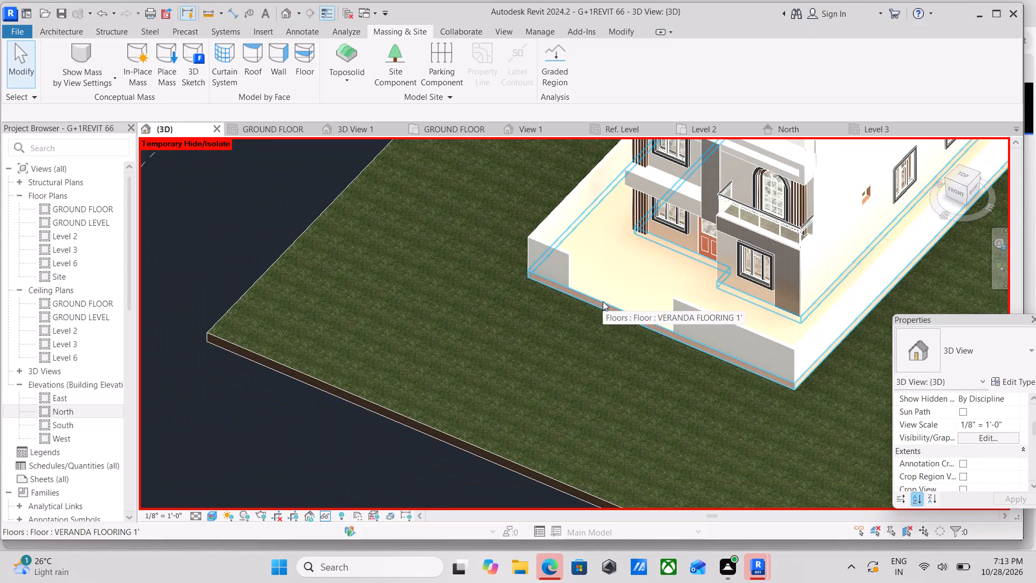
Inspect the house front, the entrance gap and the southeast corner of the boundary wall against the grass.
{"action": "scroll", "coordinate": [640, 261], "scroll_direction": "down", "scroll_amount": 1}
{"action": "scroll", "coordinate": [754, 328], "scroll_direction": "up", "scroll_amount": 2}
{"action": "scroll", "coordinate": [667, 241], "scroll_direction": "up", "scroll_amount": 3}
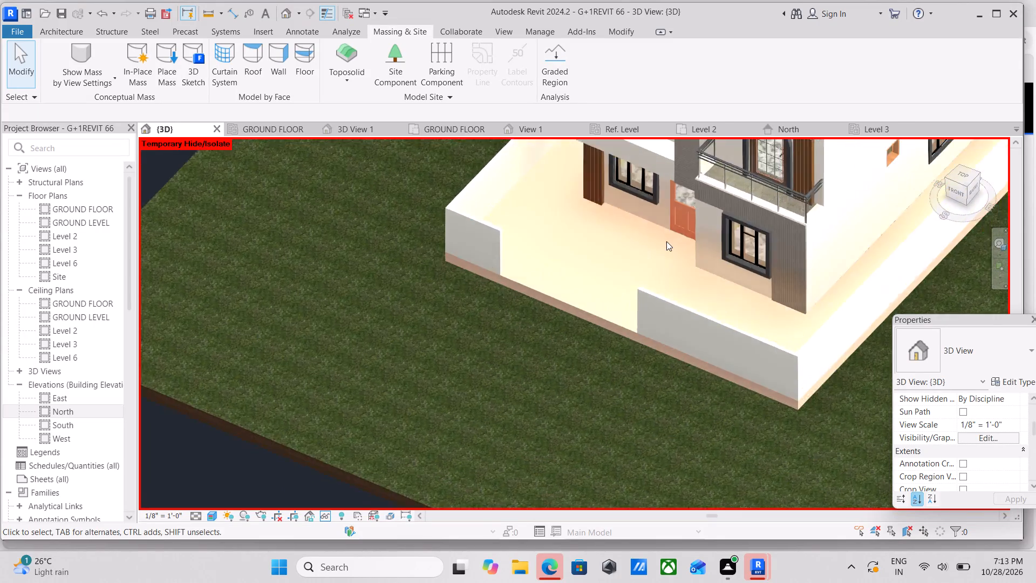
{"action": "scroll", "coordinate": [666, 241], "scroll_direction": "up", "scroll_amount": 4}
{"action": "key", "text": "Escape"}
{"action": "scroll", "coordinate": [666, 241], "scroll_direction": "up", "scroll_amount": 9}
{"action": "scroll", "coordinate": [692, 236], "scroll_direction": "down", "scroll_amount": 13}
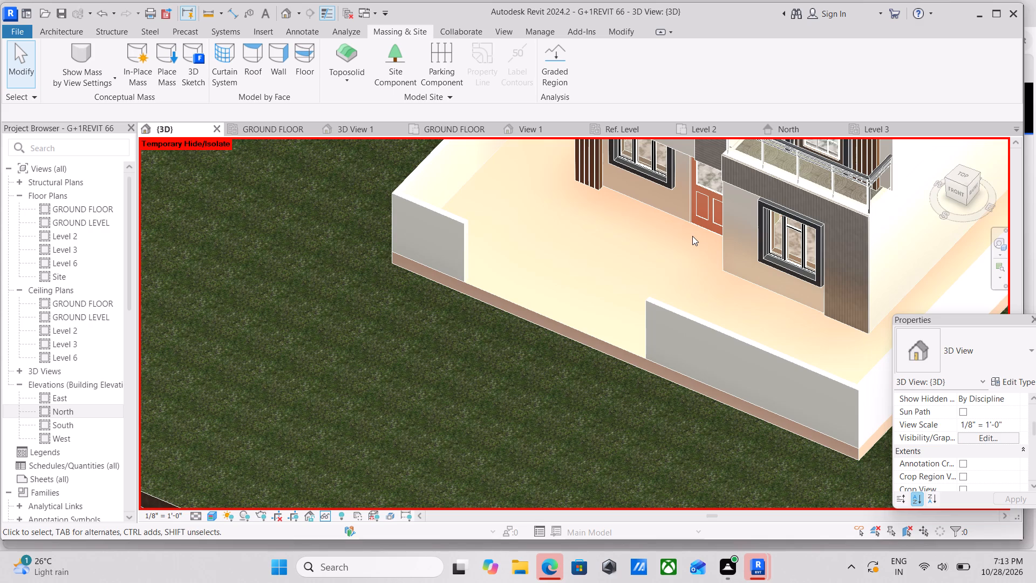
{"action": "scroll", "coordinate": [703, 236], "scroll_direction": "down", "scroll_amount": 3}
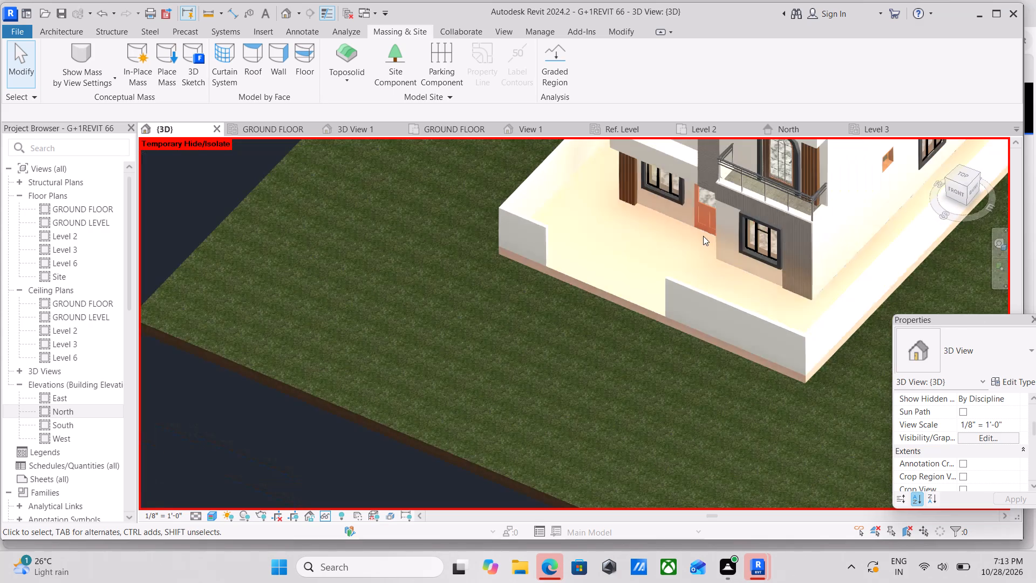
{"action": "scroll", "coordinate": [724, 266], "scroll_direction": "down", "scroll_amount": 4}
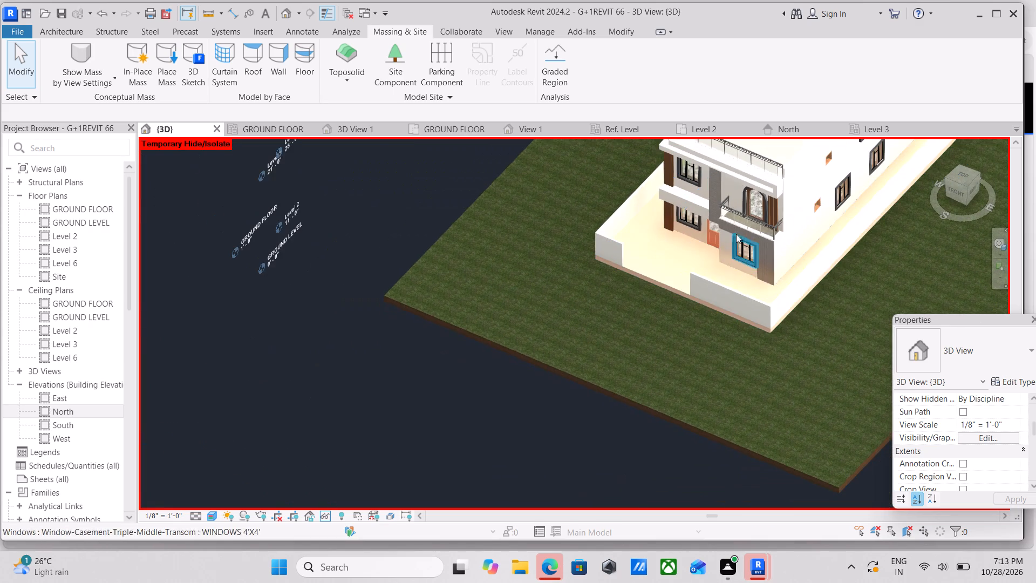
{"action": "scroll", "coordinate": [744, 225], "scroll_direction": "down", "scroll_amount": 2}
{"action": "scroll", "coordinate": [788, 267], "scroll_direction": "up", "scroll_amount": 13}
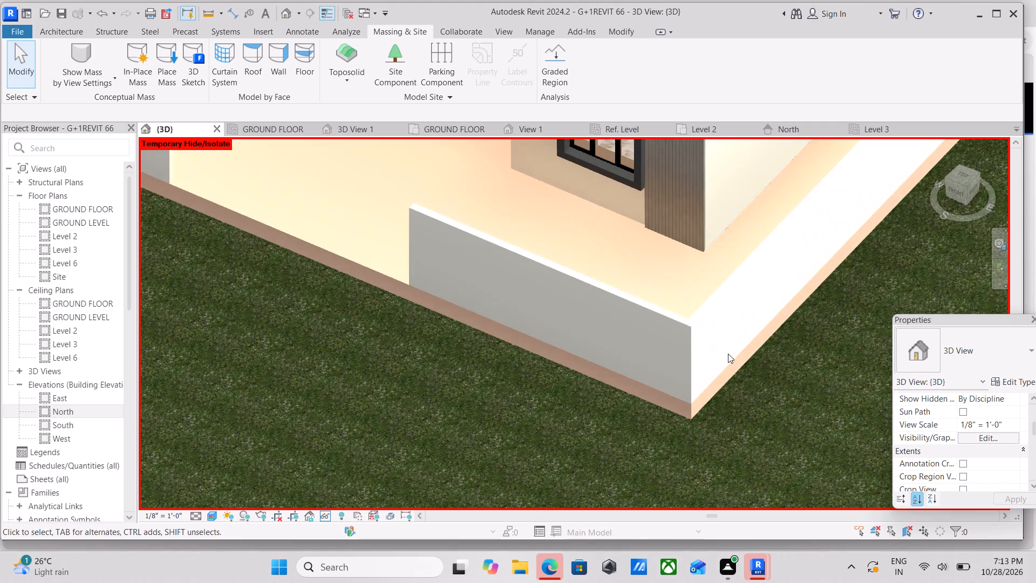
{"action": "scroll", "coordinate": [728, 354], "scroll_direction": "up", "scroll_amount": 3}
{"action": "scroll", "coordinate": [522, 262], "scroll_direction": "down", "scroll_amount": 4}
{"action": "middle_click_drag", "start_coordinate": [522, 262], "coordinate": [682, 345]}
{"action": "scroll", "coordinate": [695, 345], "scroll_direction": "down", "scroll_amount": 4}
{"action": "middle_click_drag", "start_coordinate": [695, 345], "coordinate": [714, 365]}
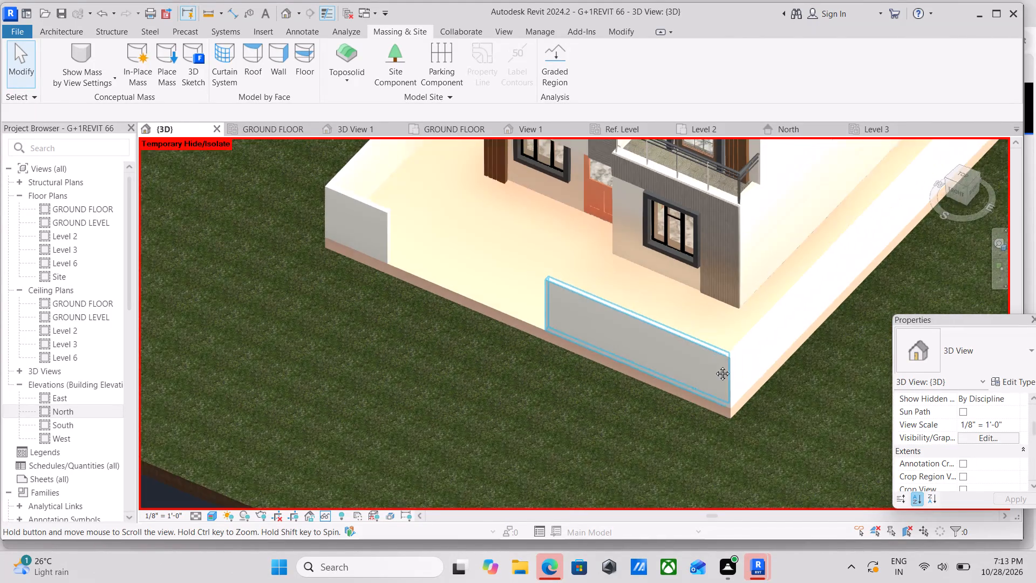
{"action": "middle_click_drag", "start_coordinate": [714, 365], "coordinate": [723, 374]}
{"action": "scroll", "coordinate": [529, 237], "scroll_direction": "up", "scroll_amount": 2}
{"action": "scroll", "coordinate": [534, 238], "scroll_direction": "down", "scroll_amount": 1}
{"action": "middle_click_drag", "start_coordinate": [537, 240], "coordinate": [492, 218]}
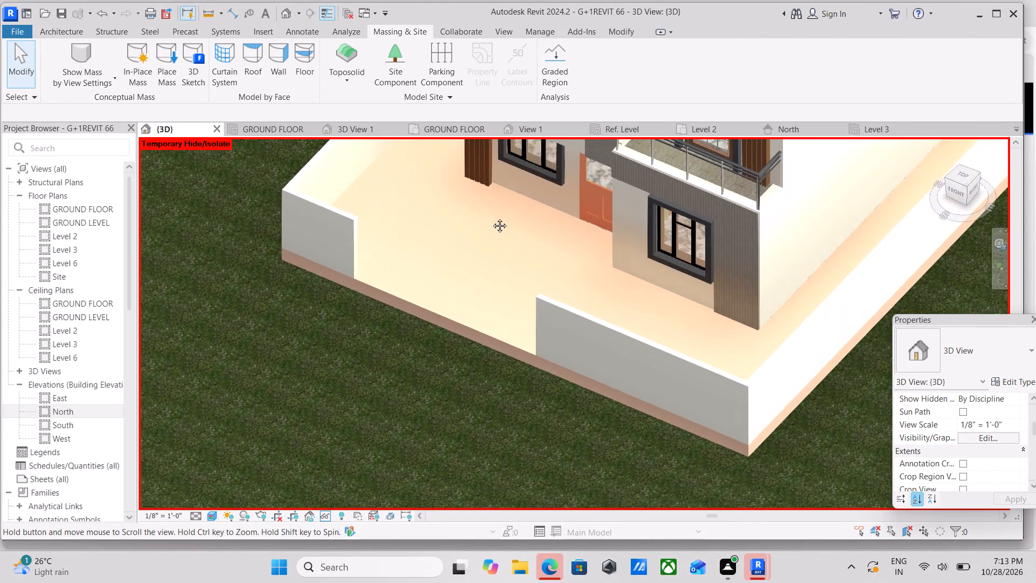
{"action": "scroll", "coordinate": [589, 256], "scroll_direction": "down", "scroll_amount": 4}
{"action": "scroll", "coordinate": [720, 358], "scroll_direction": "up", "scroll_amount": 6}
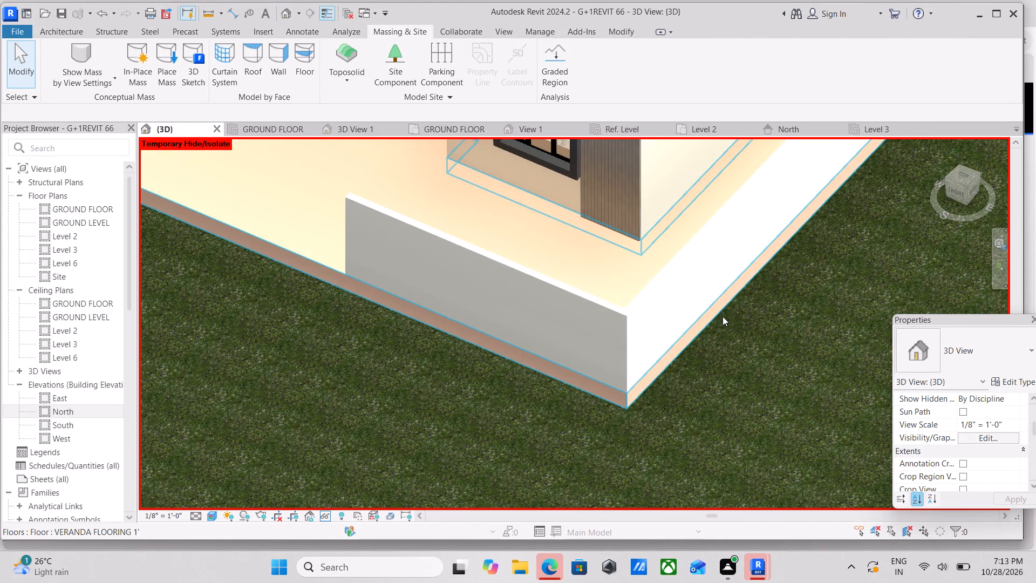
{"action": "middle_click_drag", "start_coordinate": [712, 295], "coordinate": [715, 324]}
{"action": "scroll", "coordinate": [595, 324], "scroll_direction": "down", "scroll_amount": 4}
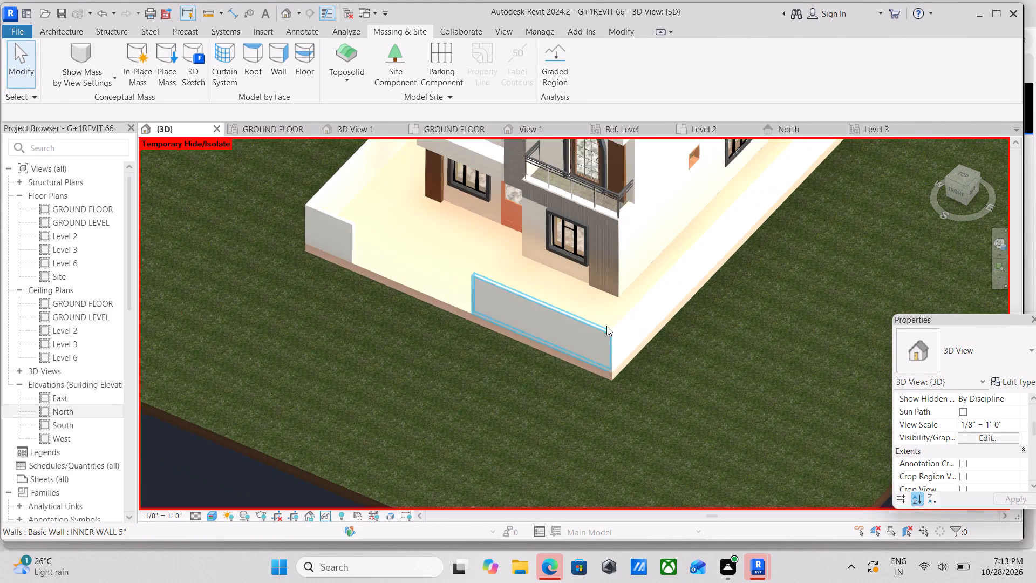
{"action": "scroll", "coordinate": [629, 332], "scroll_direction": "down", "scroll_amount": 3}
{"action": "middle_click_drag", "start_coordinate": [629, 332], "coordinate": [645, 367]}
{"action": "scroll", "coordinate": [527, 291], "scroll_direction": "up", "scroll_amount": 2}
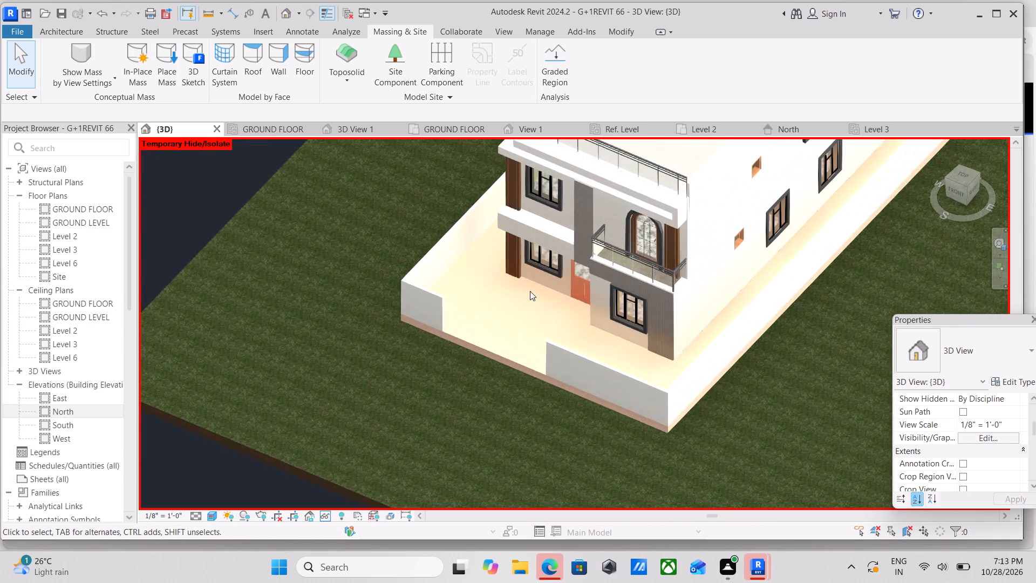
{"action": "scroll", "coordinate": [562, 313], "scroll_direction": "up", "scroll_amount": 1}
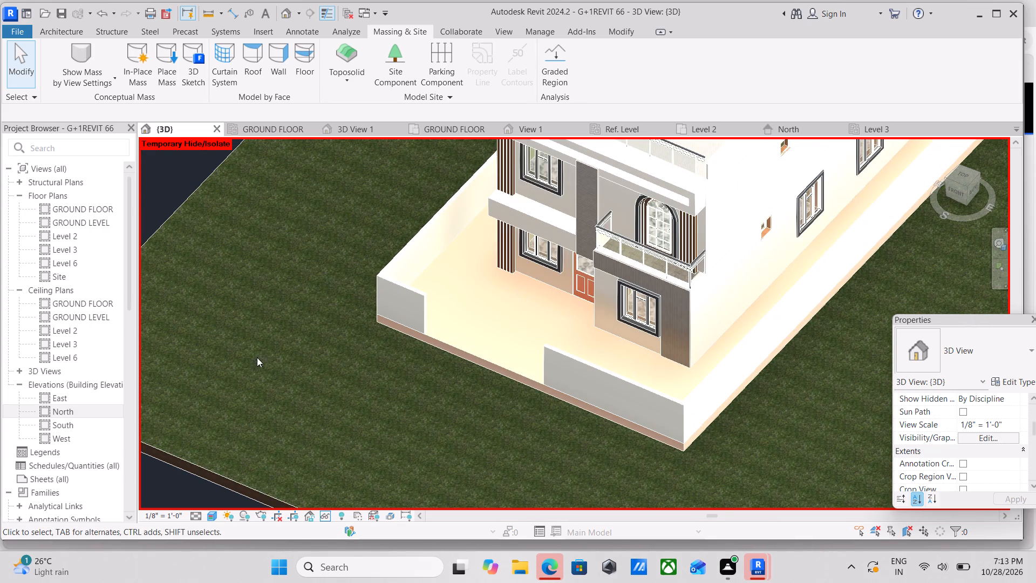
Set the {3D} view's visual style to Shaded.
{"action": "left_click", "coordinate": [208, 520]}
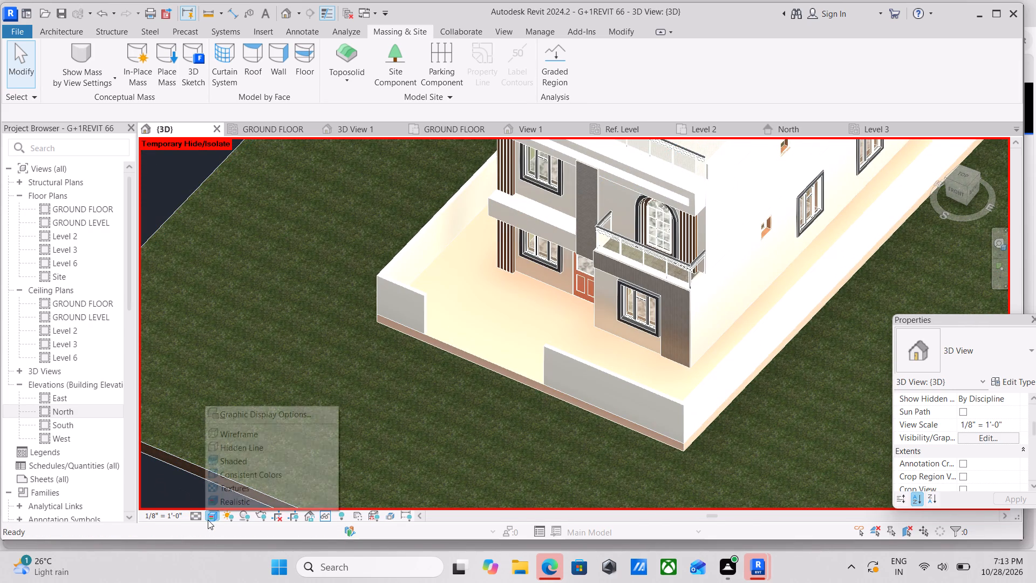
{"action": "left_click", "coordinate": [247, 460]}
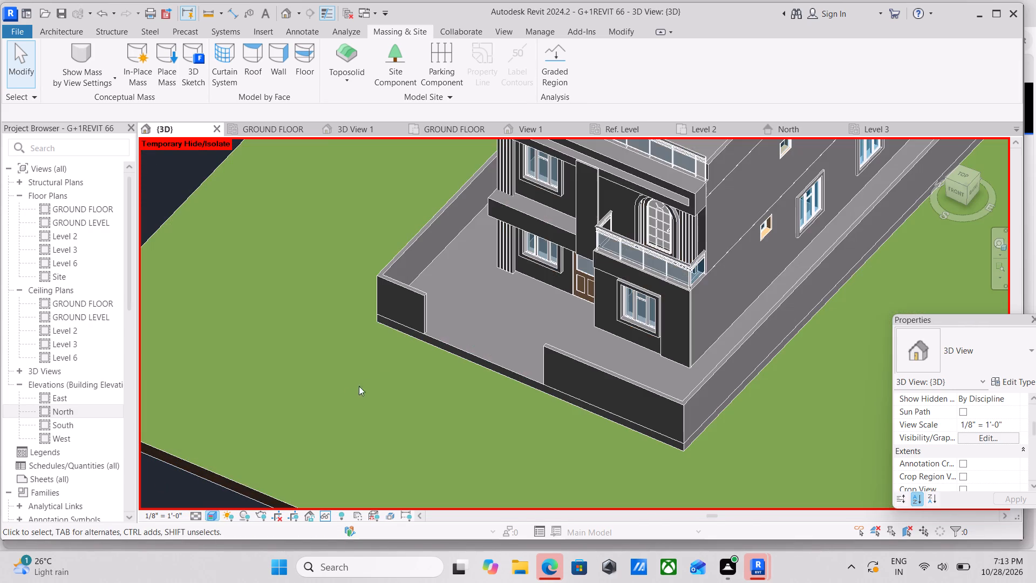
Inspect the left side of the house and how its boundary wall and front corner meet the grass.
{"action": "scroll", "coordinate": [389, 370], "scroll_direction": "down", "scroll_amount": 2}
{"action": "middle_click_drag", "start_coordinate": [435, 374], "coordinate": [590, 323], "text": "shift"}
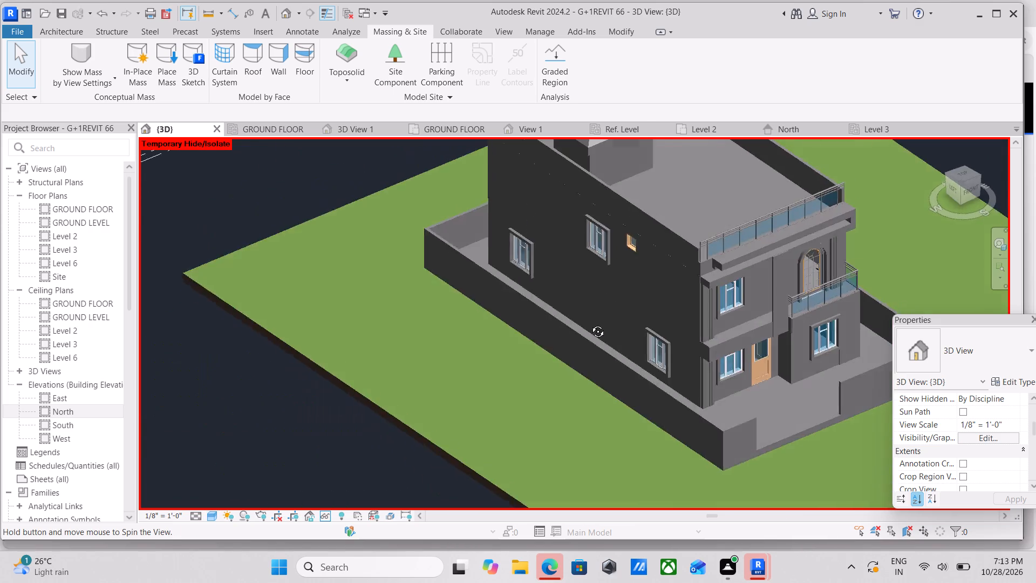
{"action": "middle_click_drag", "start_coordinate": [590, 323], "coordinate": [606, 313], "text": "shift"}
{"action": "middle_click_drag", "start_coordinate": [609, 381], "coordinate": [437, 331]}
{"action": "scroll", "coordinate": [600, 338], "scroll_direction": "up", "scroll_amount": 3}
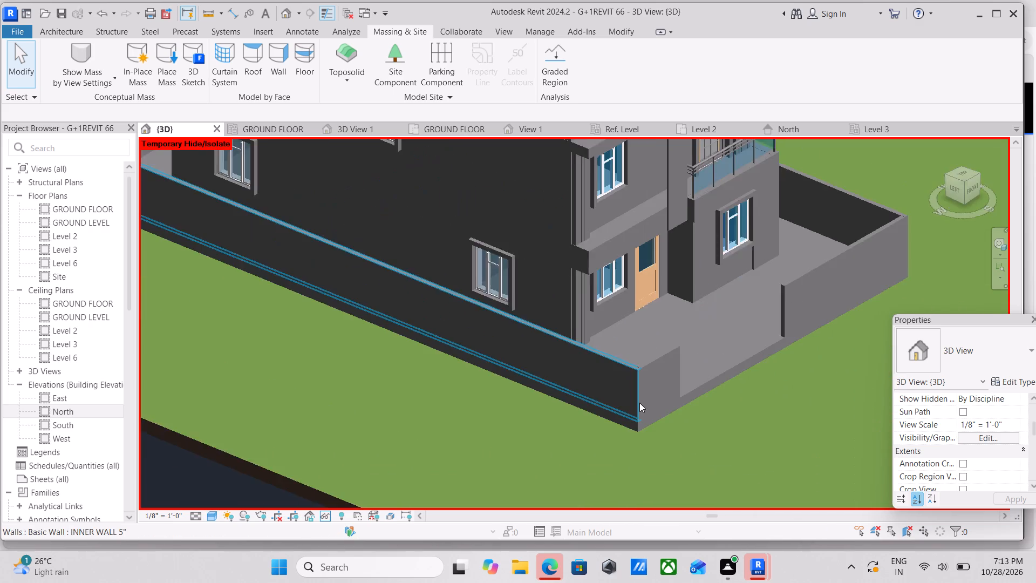
{"action": "scroll", "coordinate": [639, 403], "scroll_direction": "up", "scroll_amount": 2}
{"action": "middle_click_drag", "start_coordinate": [630, 408], "coordinate": [688, 344], "text": "shift"}
{"action": "middle_click_drag", "start_coordinate": [677, 334], "coordinate": [494, 361]}
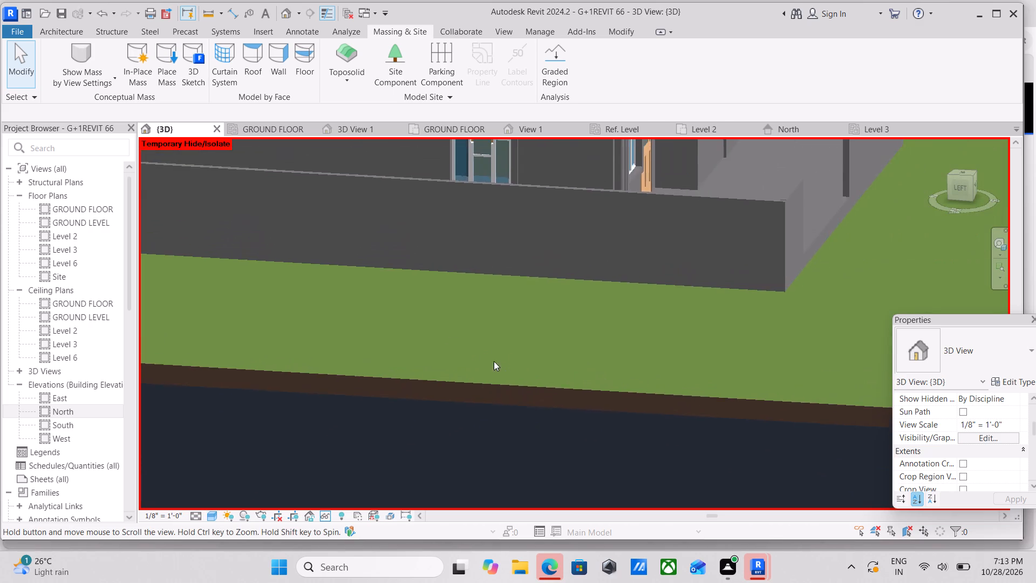
{"action": "middle_click_drag", "start_coordinate": [494, 361], "coordinate": [492, 360]}
{"action": "middle_click_drag", "start_coordinate": [695, 330], "coordinate": [483, 362]}
{"action": "middle_click_drag", "start_coordinate": [580, 358], "coordinate": [641, 345]}
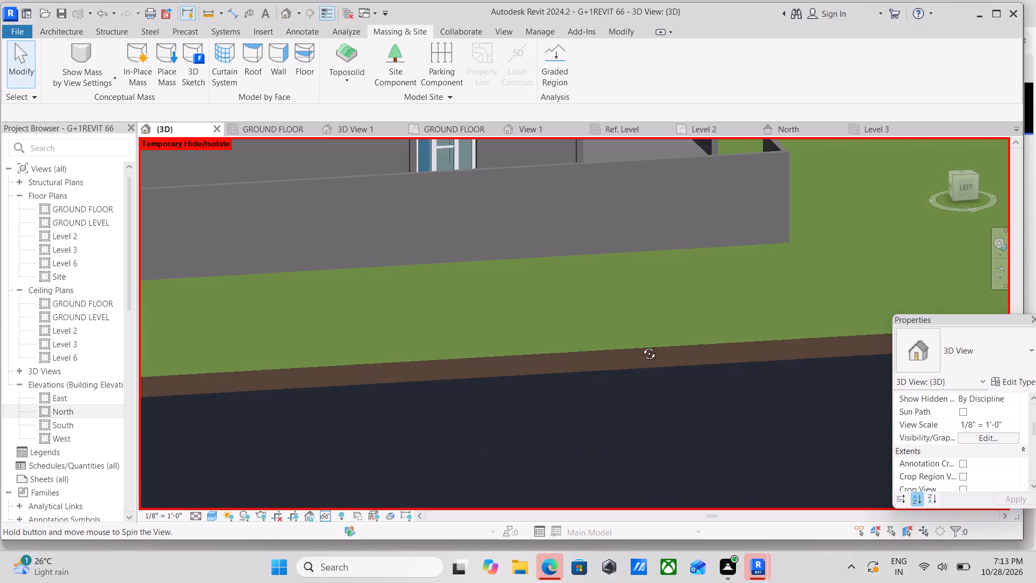
{"action": "middle_click_drag", "start_coordinate": [641, 345], "coordinate": [650, 340]}
{"action": "middle_click_drag", "start_coordinate": [616, 304], "coordinate": [430, 478]}
{"action": "middle_click_drag", "start_coordinate": [618, 378], "coordinate": [558, 406]}
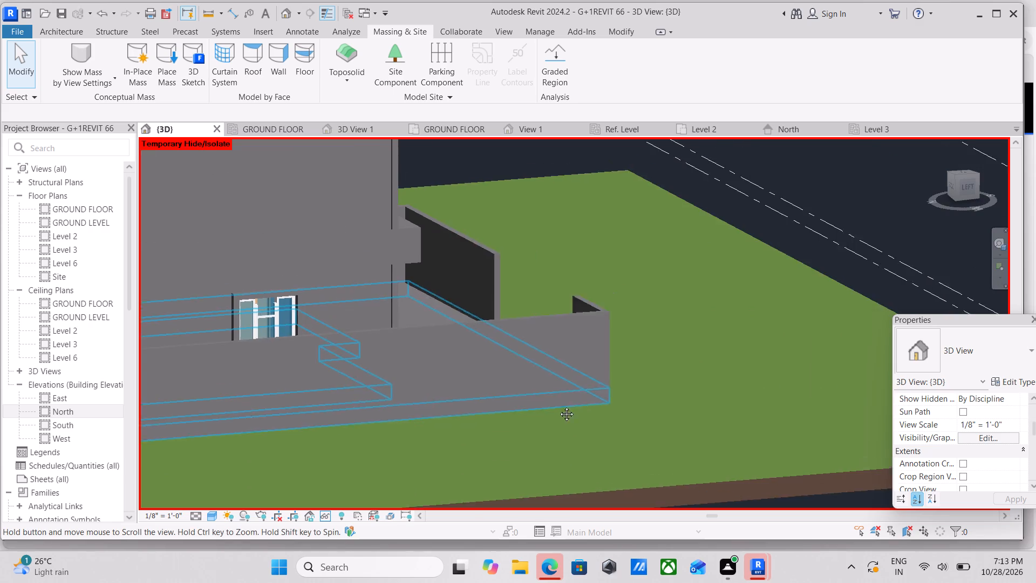
{"action": "middle_click_drag", "start_coordinate": [558, 406], "coordinate": [516, 423]}
Inspect the grass in front of the entrance gap and along the right-hand boundary wall.
{"action": "middle_click_drag", "start_coordinate": [645, 399], "coordinate": [610, 428], "text": "shift"}
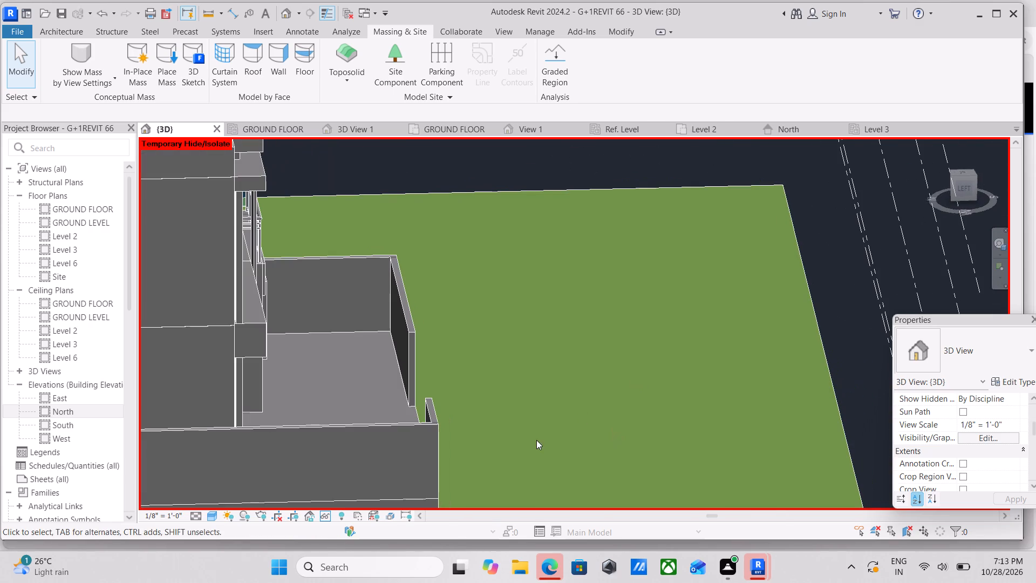
{"action": "middle_click_drag", "start_coordinate": [536, 440], "coordinate": [677, 297]}
{"action": "middle_click_drag", "start_coordinate": [645, 334], "coordinate": [613, 350], "text": "shift"}
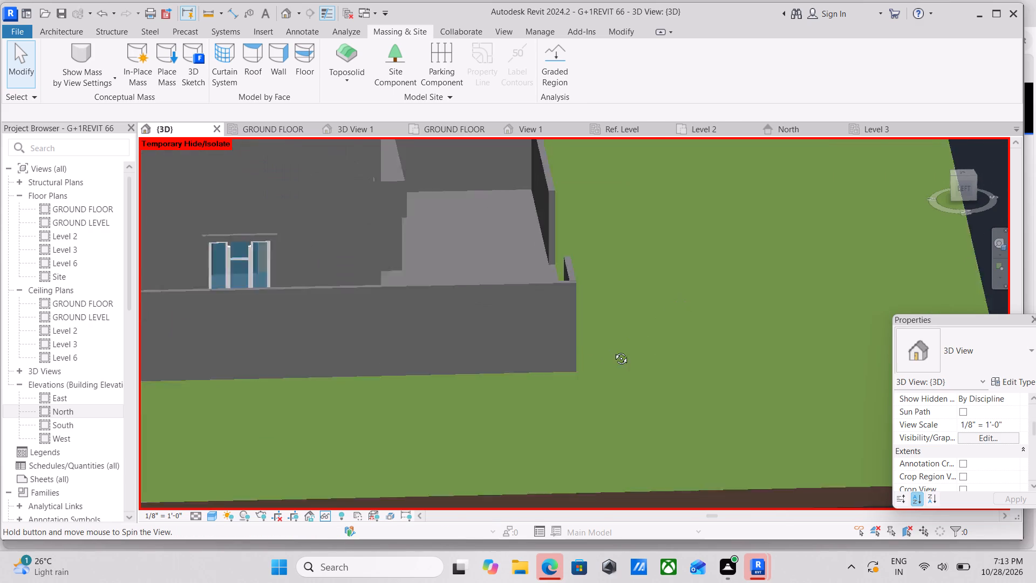
{"action": "middle_click_drag", "start_coordinate": [613, 350], "coordinate": [454, 378], "text": "shift"}
{"action": "scroll", "coordinate": [428, 330], "scroll_direction": "down", "scroll_amount": 1}
{"action": "middle_click_drag", "start_coordinate": [428, 330], "coordinate": [545, 334]}
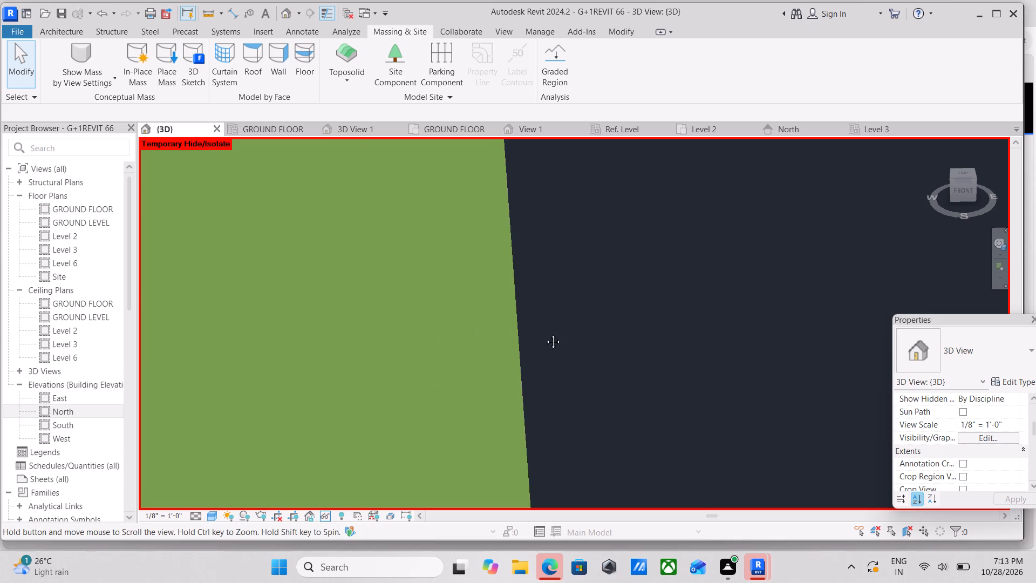
{"action": "middle_click_drag", "start_coordinate": [545, 334], "coordinate": [714, 358]}
{"action": "middle_click_drag", "start_coordinate": [500, 373], "coordinate": [471, 373]}
{"action": "scroll", "coordinate": [471, 373], "scroll_direction": "up", "scroll_amount": 1}
{"action": "scroll", "coordinate": [483, 358], "scroll_direction": "down", "scroll_amount": 1}
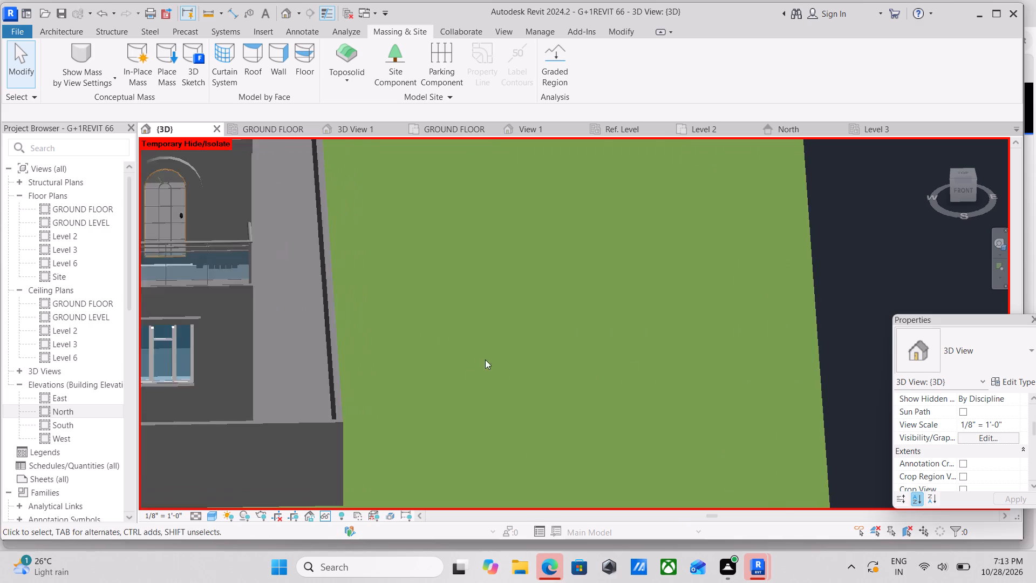
{"action": "middle_click_drag", "start_coordinate": [486, 360], "coordinate": [810, 355]}
{"action": "middle_click_drag", "start_coordinate": [707, 403], "coordinate": [592, 403]}
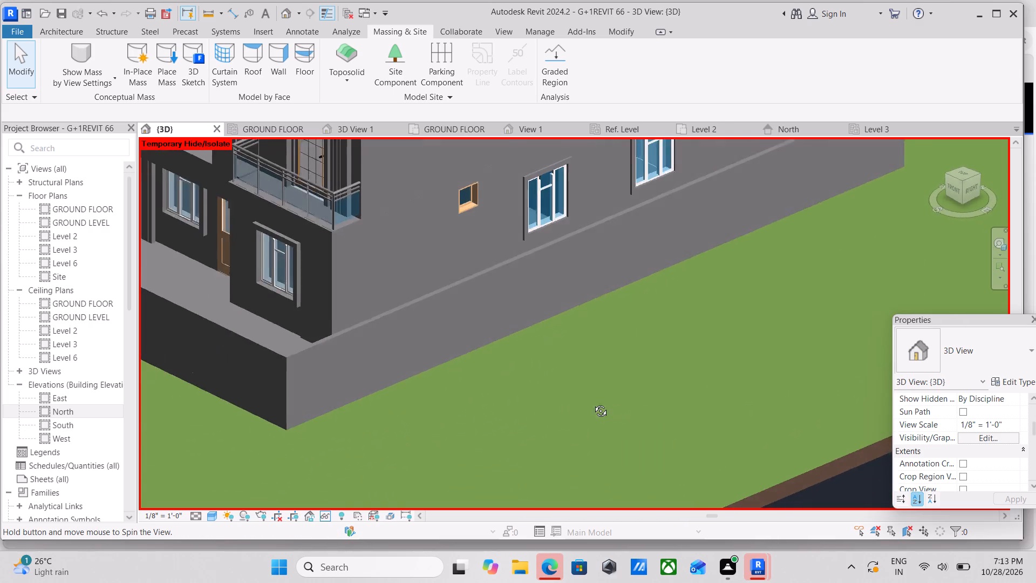
{"action": "middle_click_drag", "start_coordinate": [592, 403], "coordinate": [558, 403]}
{"action": "middle_click_drag", "start_coordinate": [431, 367], "coordinate": [535, 339]}
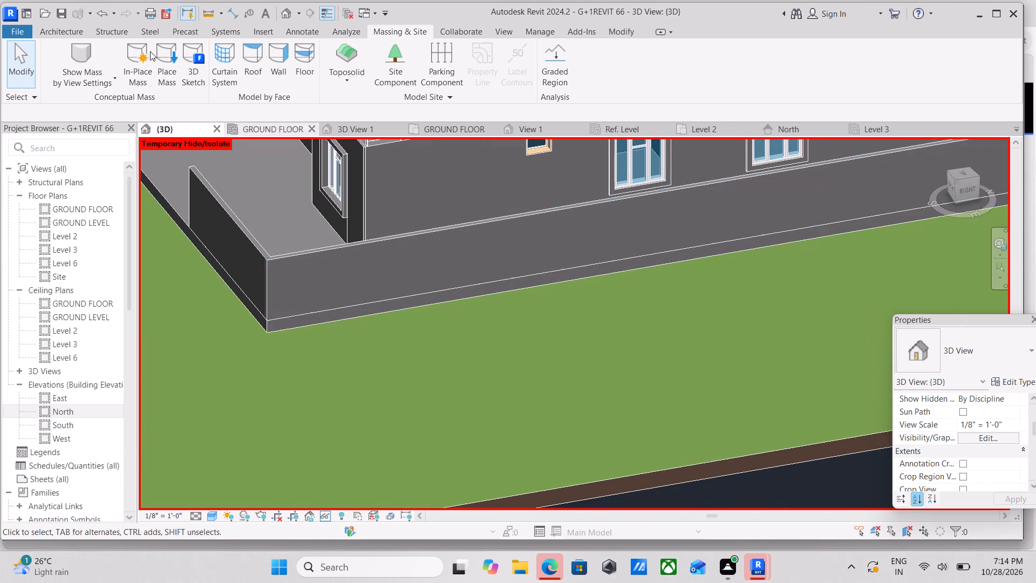
Start an in-place component in the Generic Models category with the suggested name, dismissing the save reminder without saving.
{"action": "left_click", "coordinate": [58, 32]}
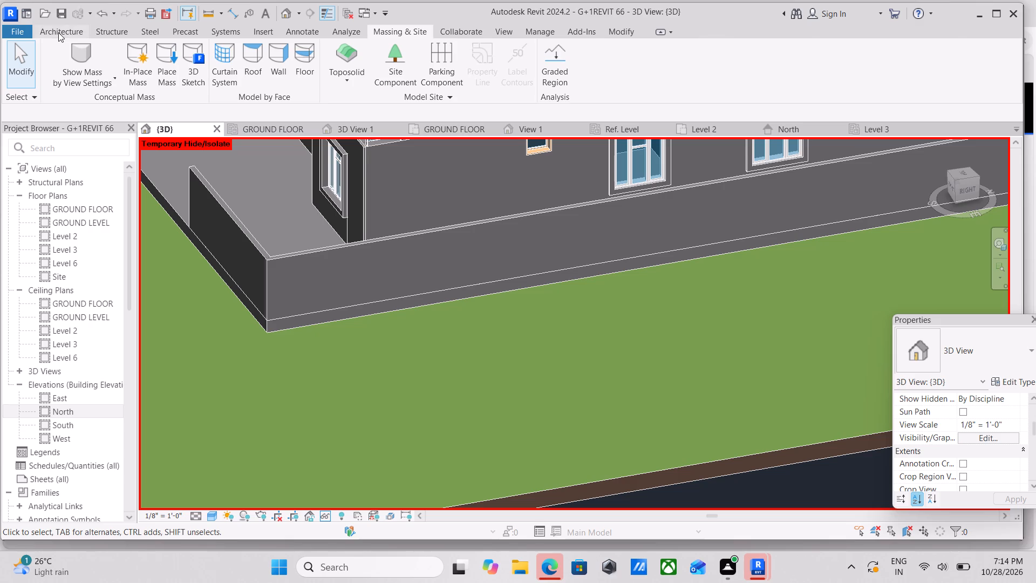
{"action": "left_click", "coordinate": [63, 78]}
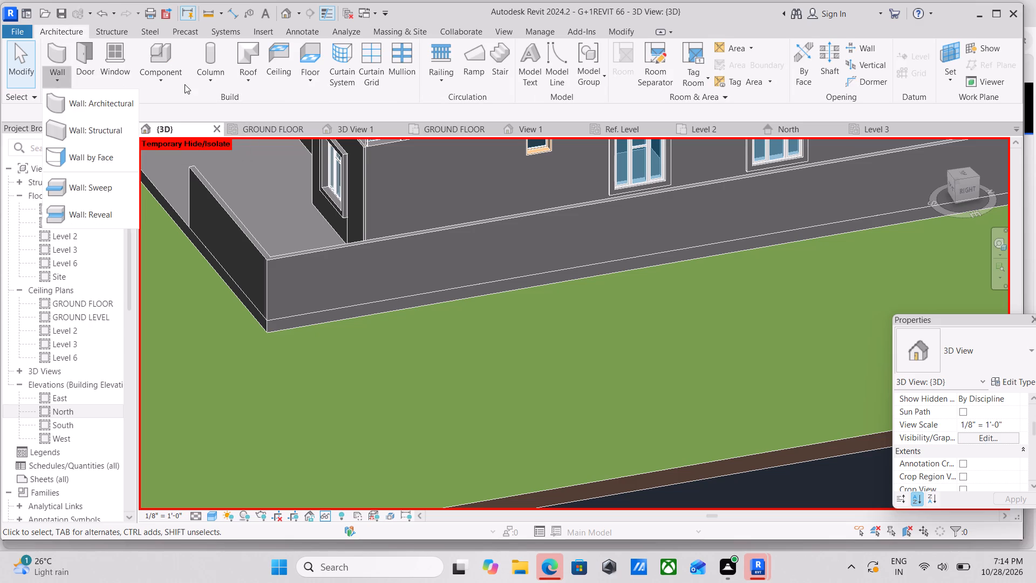
{"action": "left_click", "coordinate": [167, 76]}
{"action": "left_click", "coordinate": [163, 130]}
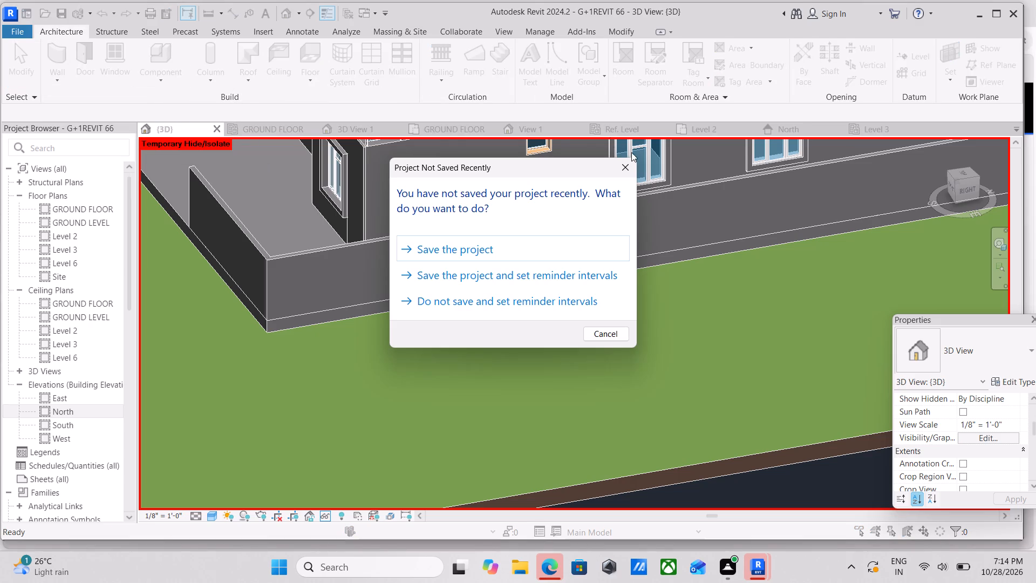
{"action": "left_click", "coordinate": [629, 165]}
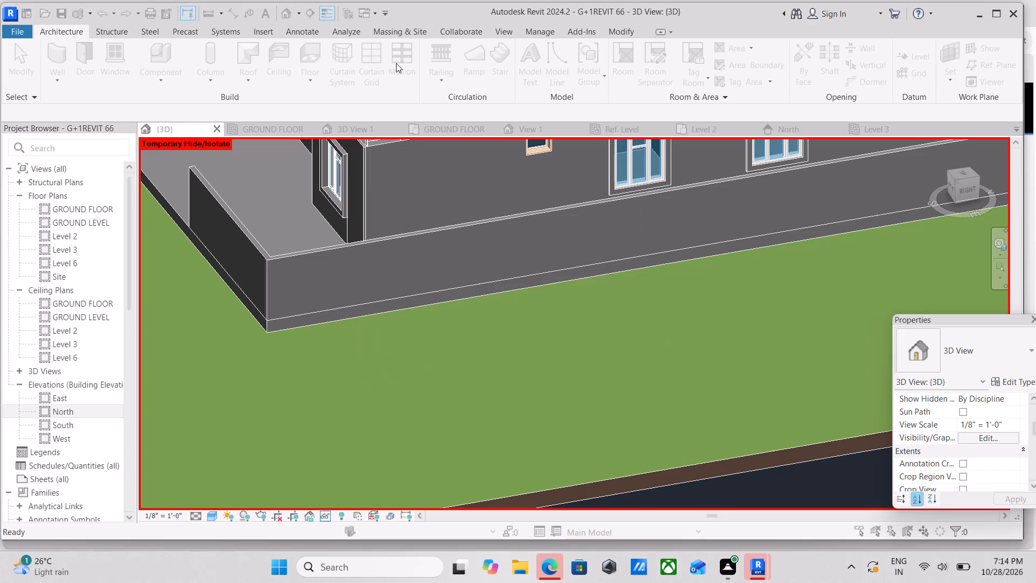
{"action": "scroll", "coordinate": [441, 209], "scroll_direction": "down", "scroll_amount": 4}
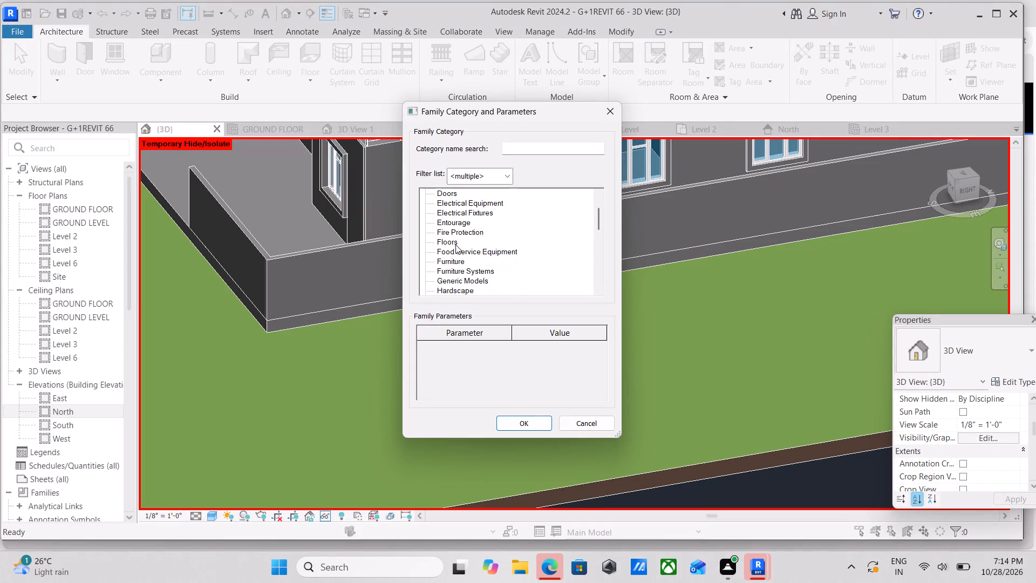
{"action": "left_click", "coordinate": [455, 277]}
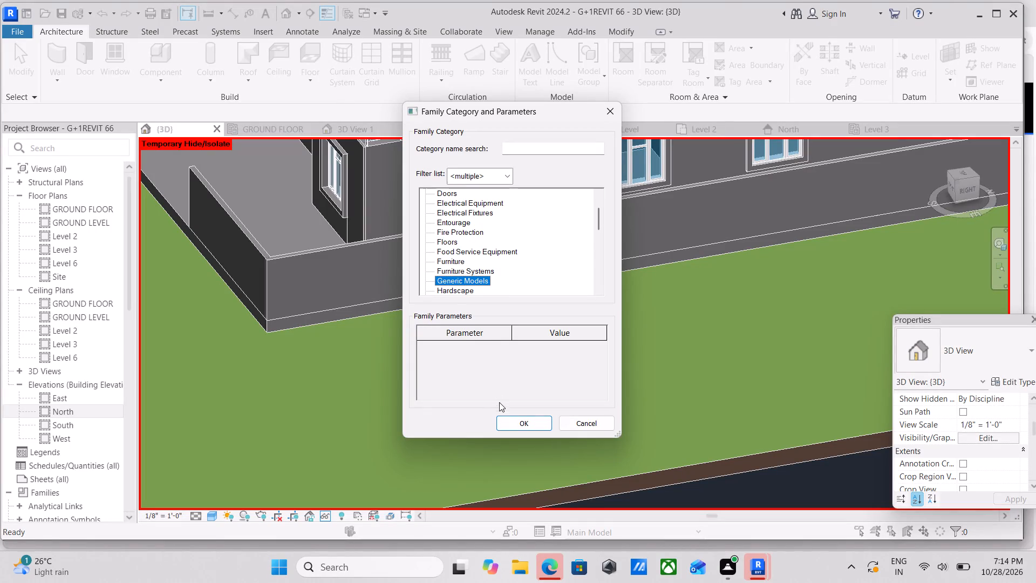
{"action": "left_click", "coordinate": [509, 423]}
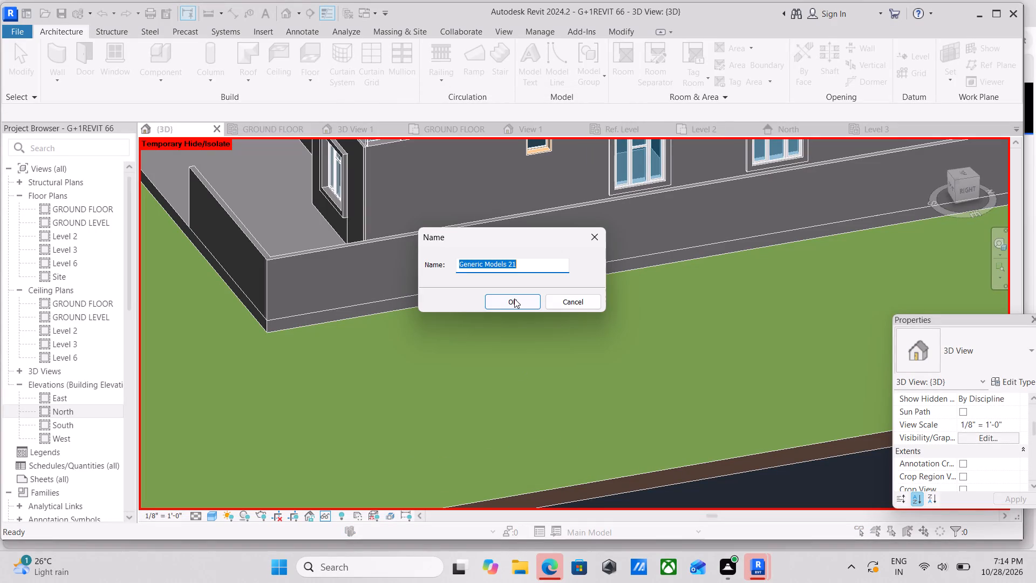
{"action": "left_click", "coordinate": [514, 299]}
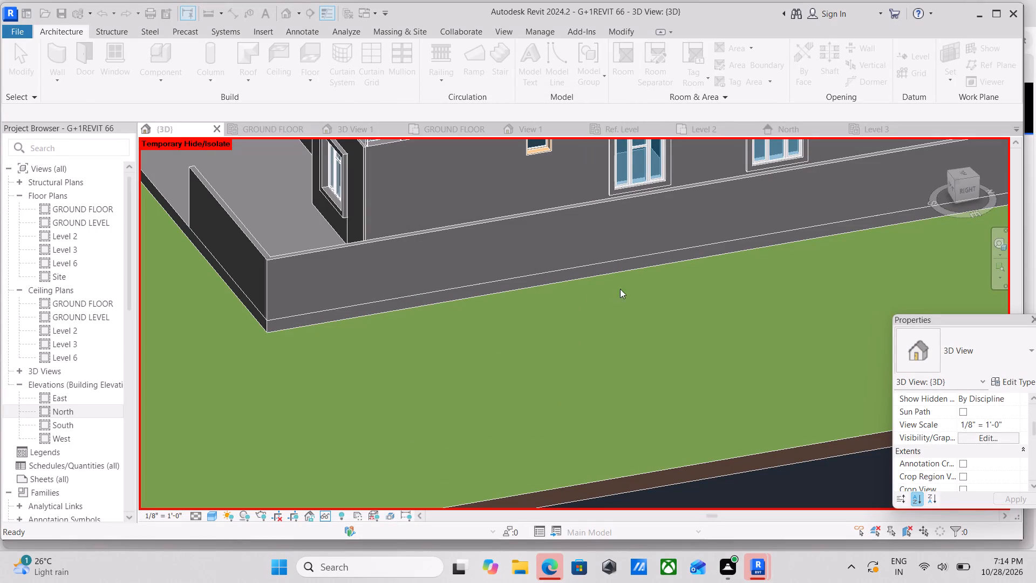
Set the work plane to the veranda floor's right side face at the front corner, below the boundary wall.
{"action": "scroll", "coordinate": [265, 330], "scroll_direction": "up", "scroll_amount": 3}
{"action": "middle_click_drag", "start_coordinate": [268, 330], "coordinate": [307, 348]}
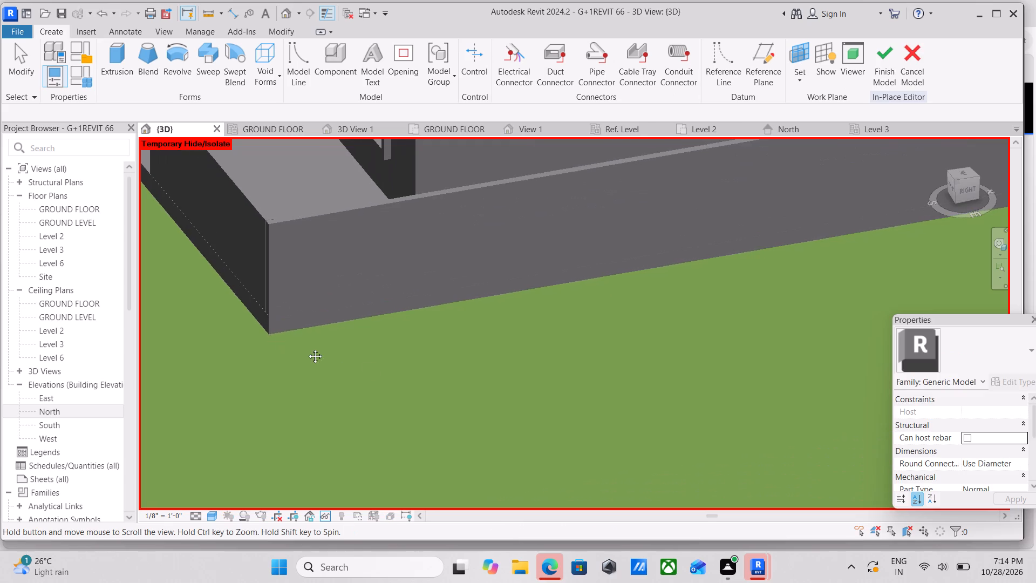
{"action": "middle_click_drag", "start_coordinate": [307, 348], "coordinate": [516, 357]}
{"action": "scroll", "coordinate": [514, 319], "scroll_direction": "up", "scroll_amount": 3}
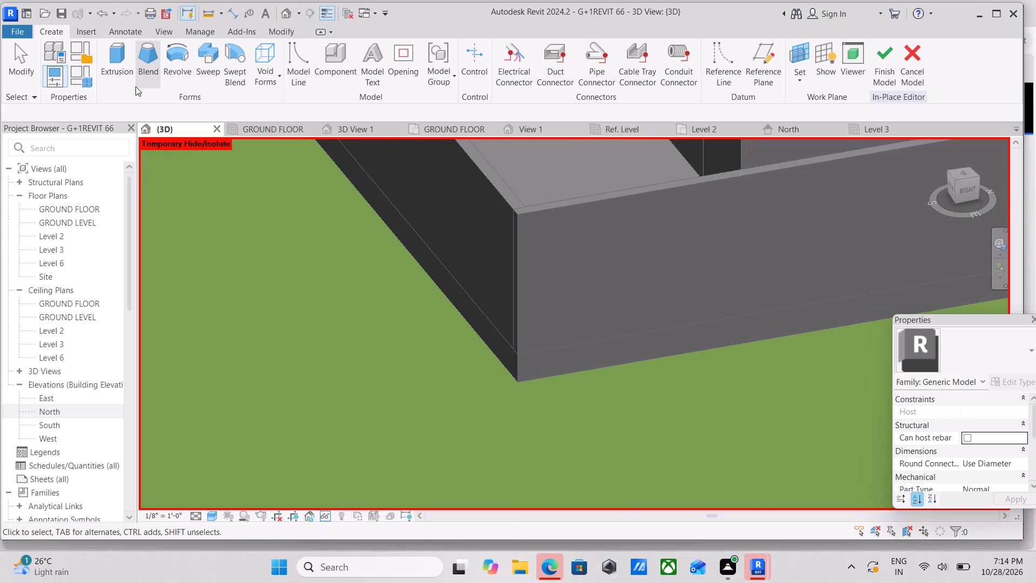
{"action": "left_click", "coordinate": [800, 82]}
{"action": "left_click", "coordinate": [801, 131]}
{"action": "scroll", "coordinate": [590, 340], "scroll_direction": "up", "scroll_amount": 2}
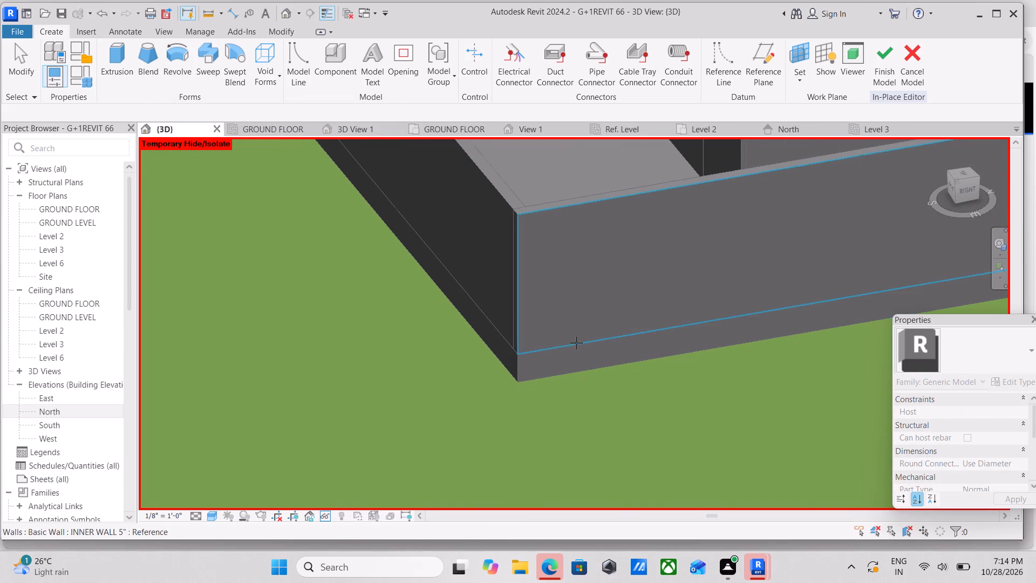
{"action": "scroll", "coordinate": [576, 343], "scroll_direction": "up", "scroll_amount": 7}
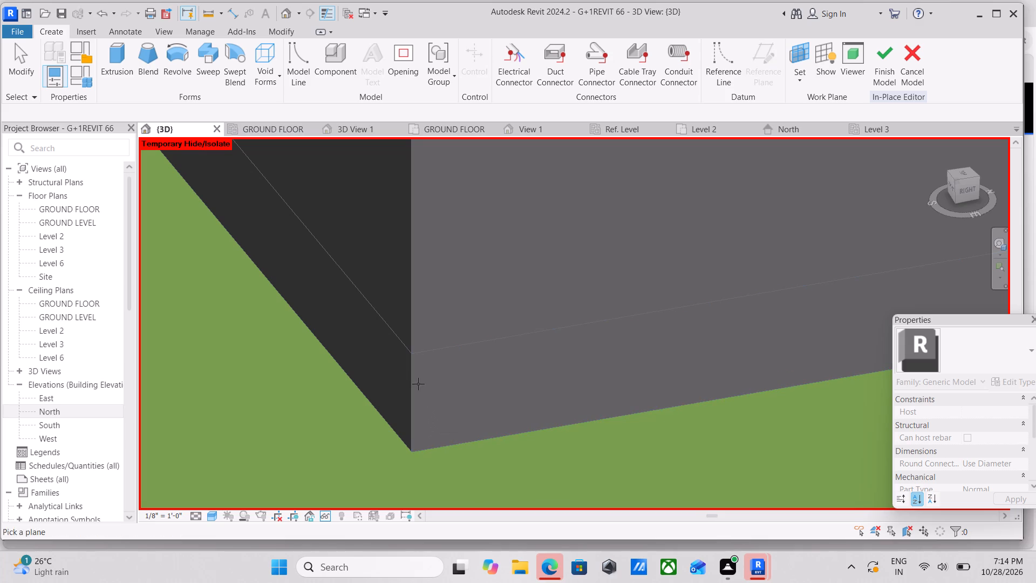
{"action": "left_click", "coordinate": [418, 387]}
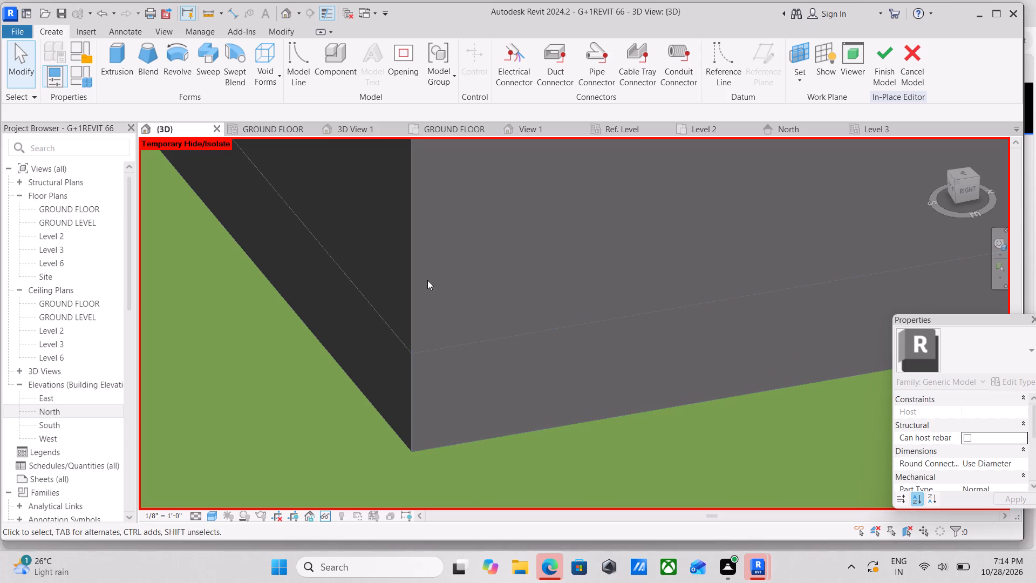
Sketch a triangular ramp profile for an extrusion against the veranda floor's front edge, 1' high with a sloping side about 2'-8" long.
{"action": "scroll", "coordinate": [427, 280], "scroll_direction": "down", "scroll_amount": 3}
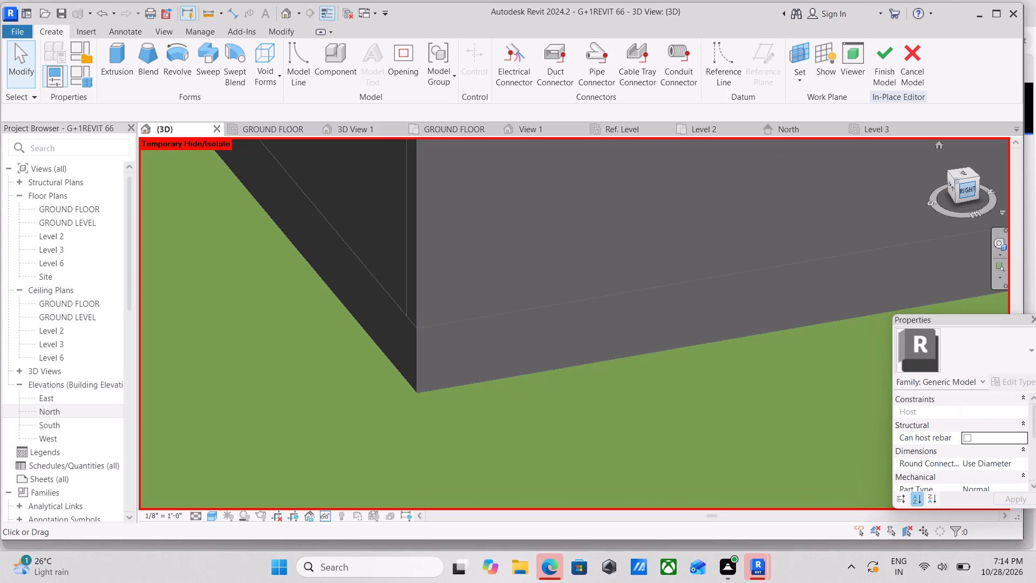
{"action": "left_click", "coordinate": [961, 188]}
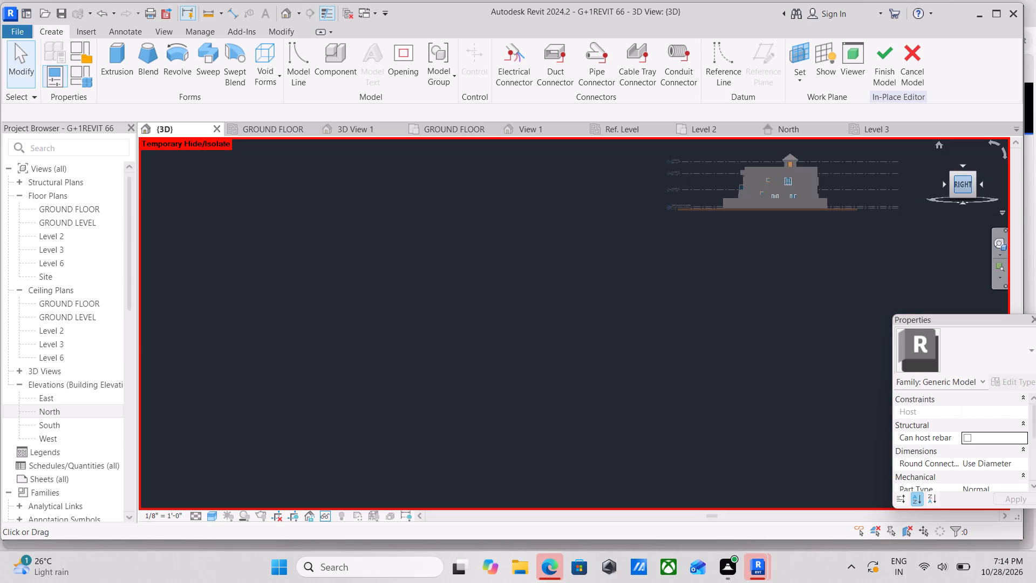
{"action": "scroll", "coordinate": [739, 204], "scroll_direction": "up", "scroll_amount": 2}
{"action": "scroll", "coordinate": [460, 406], "scroll_direction": "up", "scroll_amount": 3}
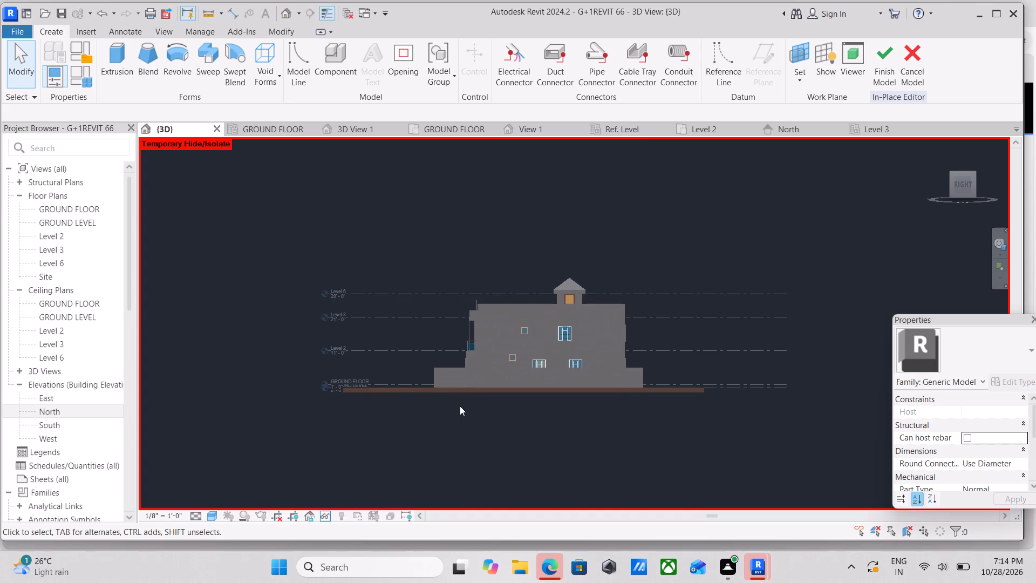
{"action": "scroll", "coordinate": [424, 383], "scroll_direction": "up", "scroll_amount": 11}
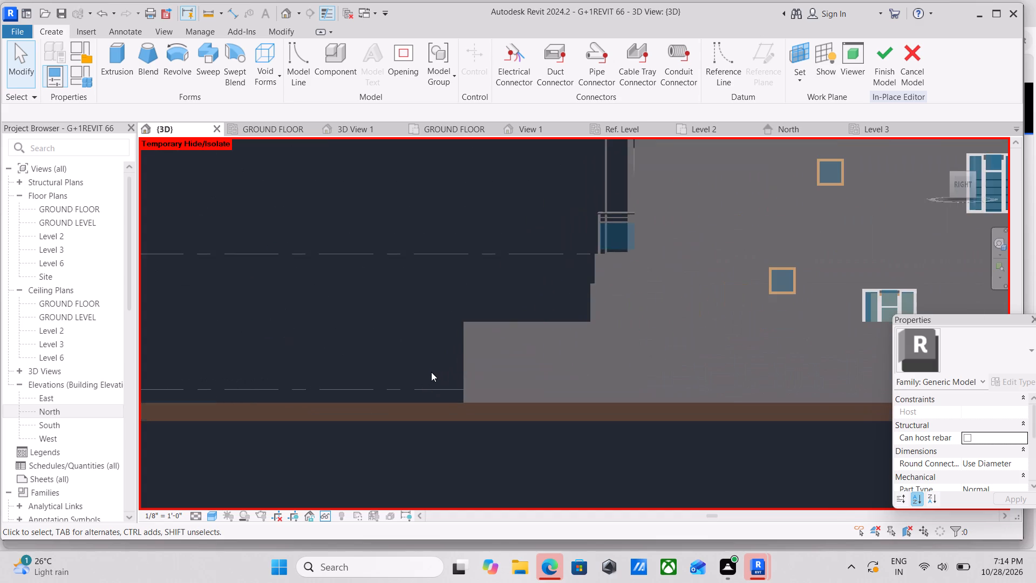
{"action": "scroll", "coordinate": [431, 372], "scroll_direction": "up", "scroll_amount": 5}
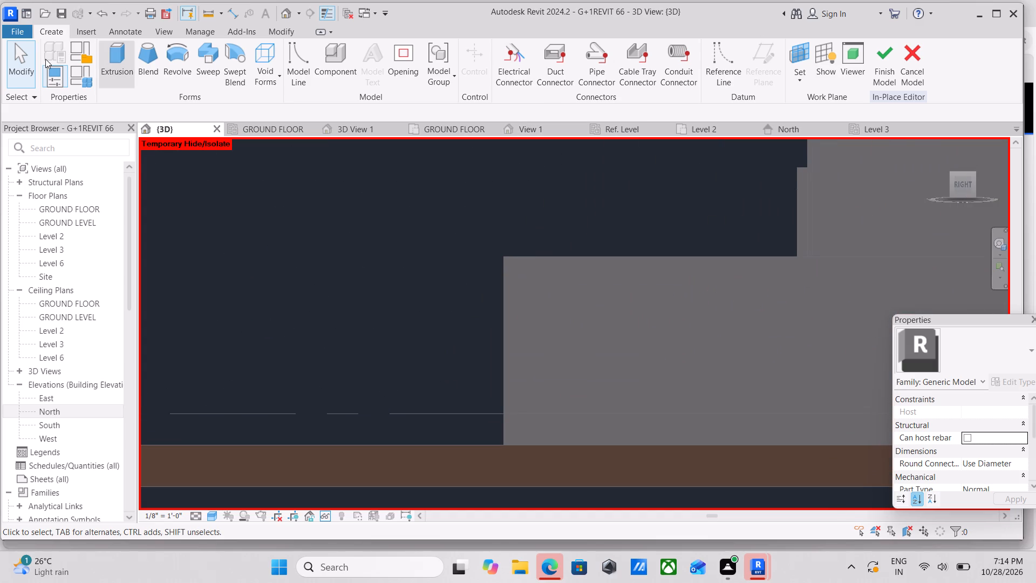
{"action": "left_click", "coordinate": [118, 60]}
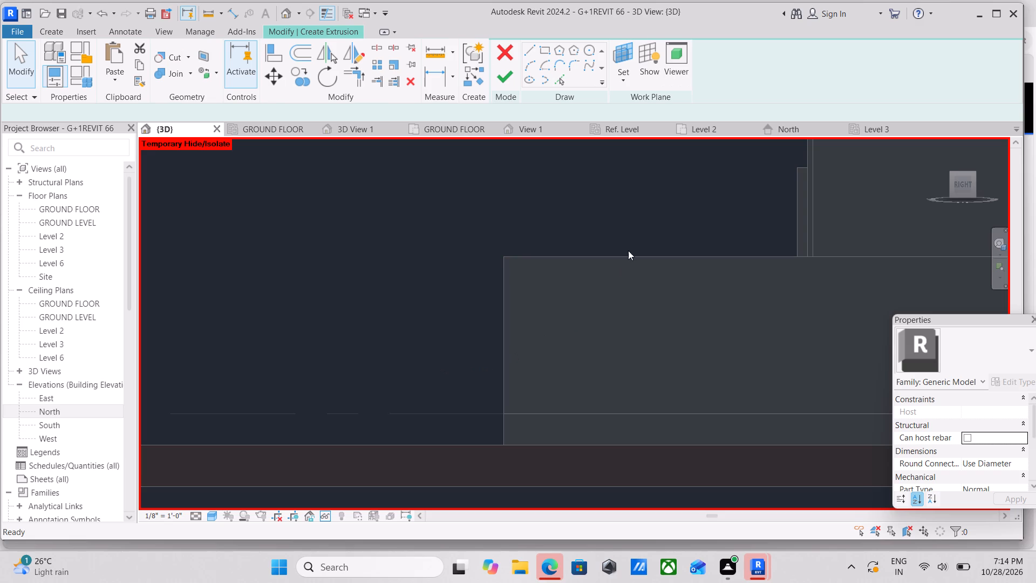
{"action": "left_click", "coordinate": [526, 50]}
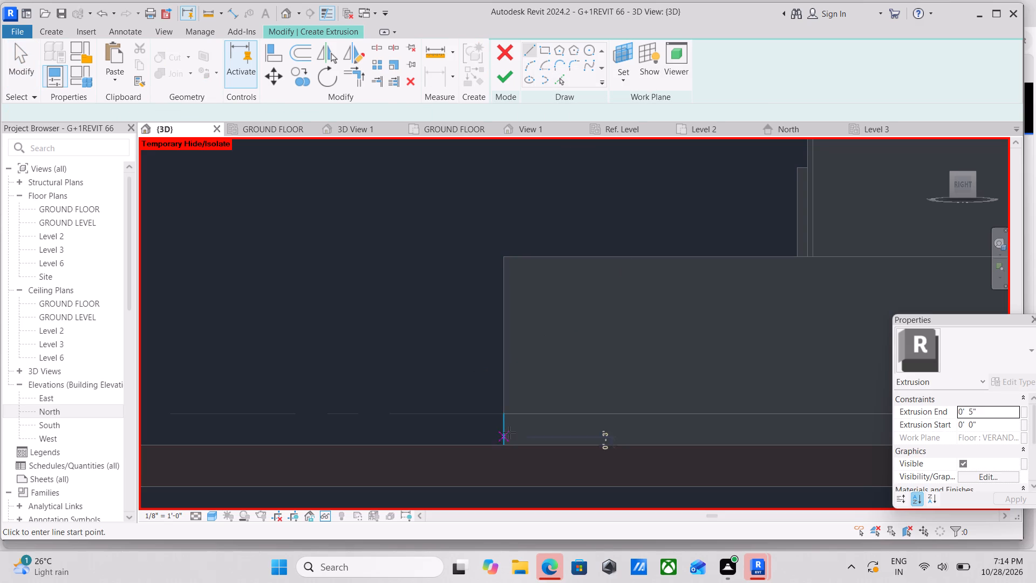
{"action": "scroll", "coordinate": [510, 432], "scroll_direction": "up", "scroll_amount": 8}
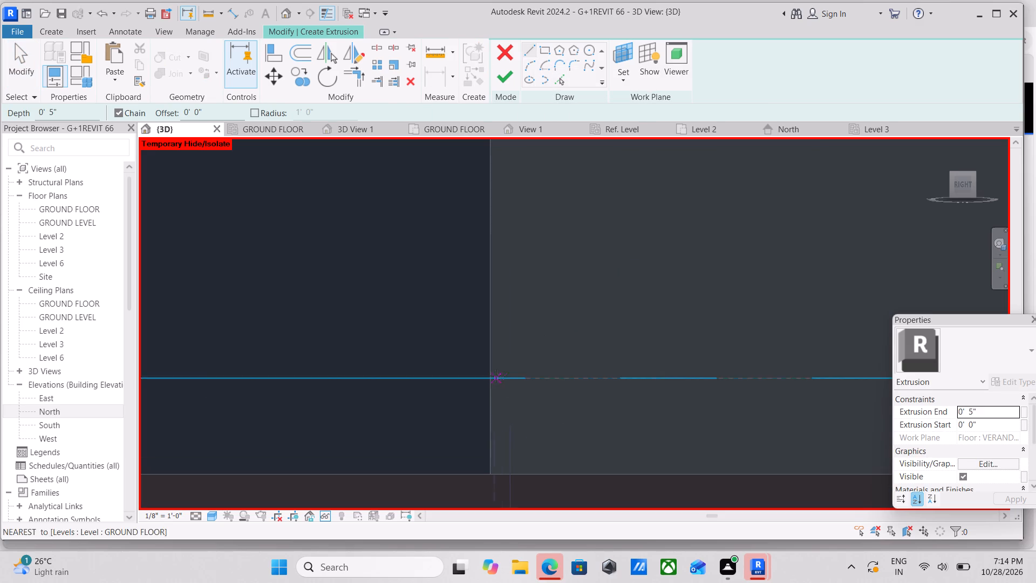
{"action": "left_click", "coordinate": [493, 376]}
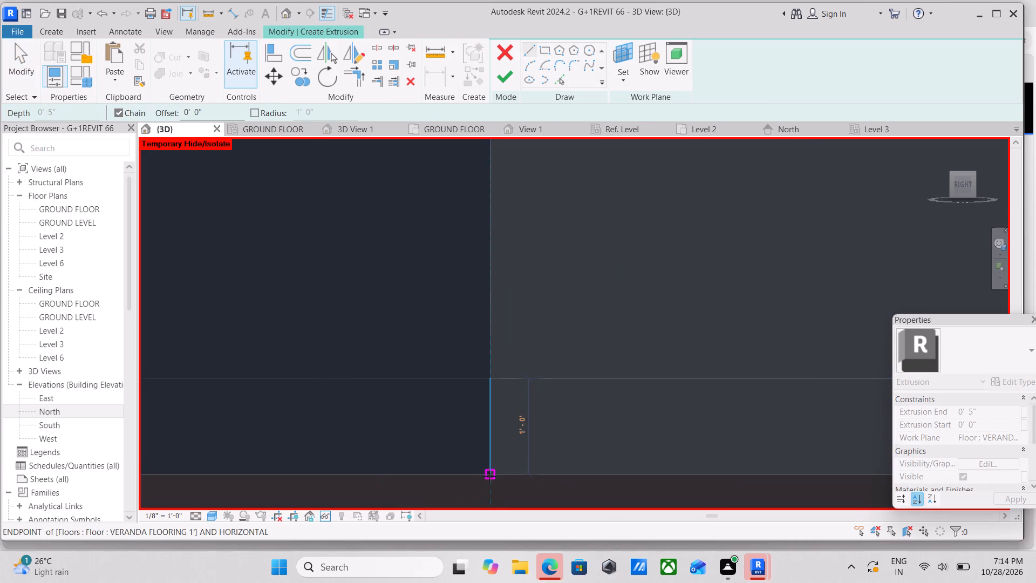
{"action": "left_click", "coordinate": [488, 475]}
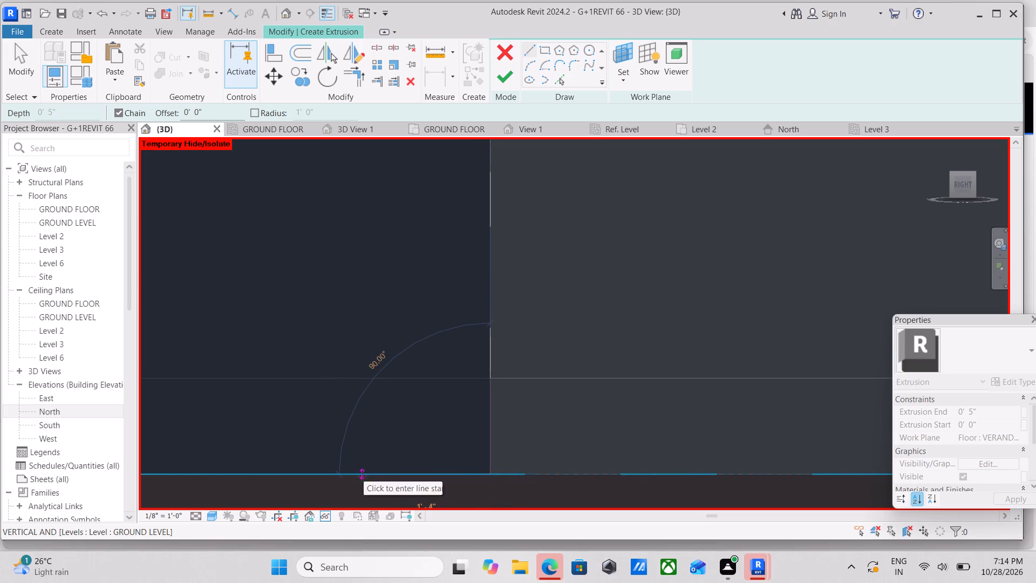
{"action": "left_click", "coordinate": [328, 476]}
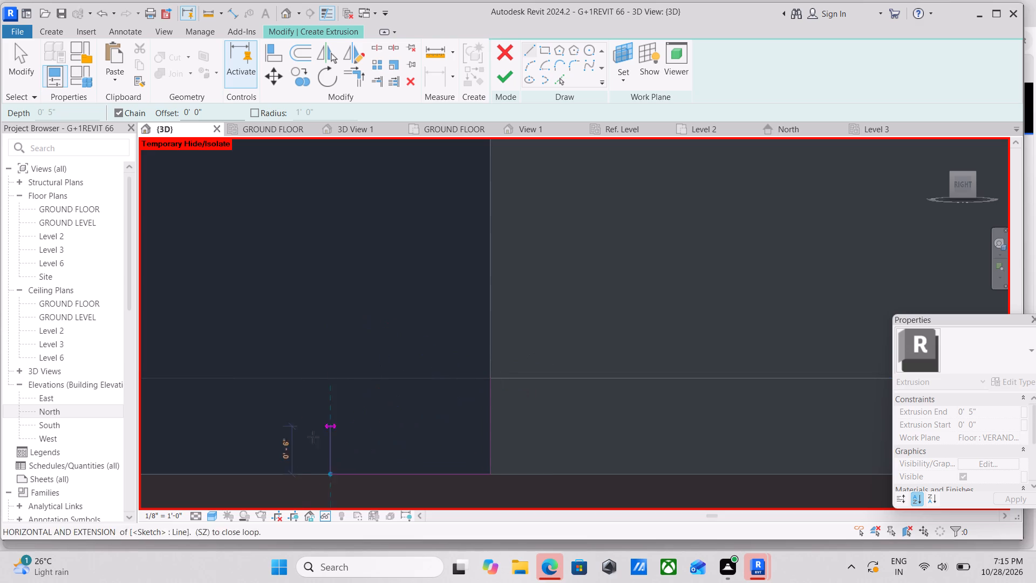
{"action": "left_click", "coordinate": [247, 474]}
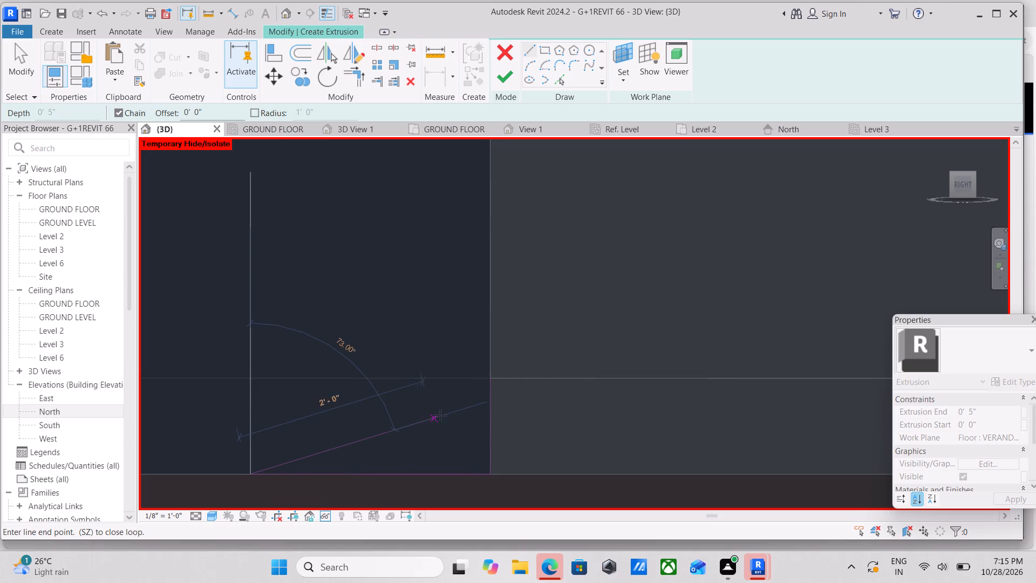
{"action": "left_click", "coordinate": [495, 378]}
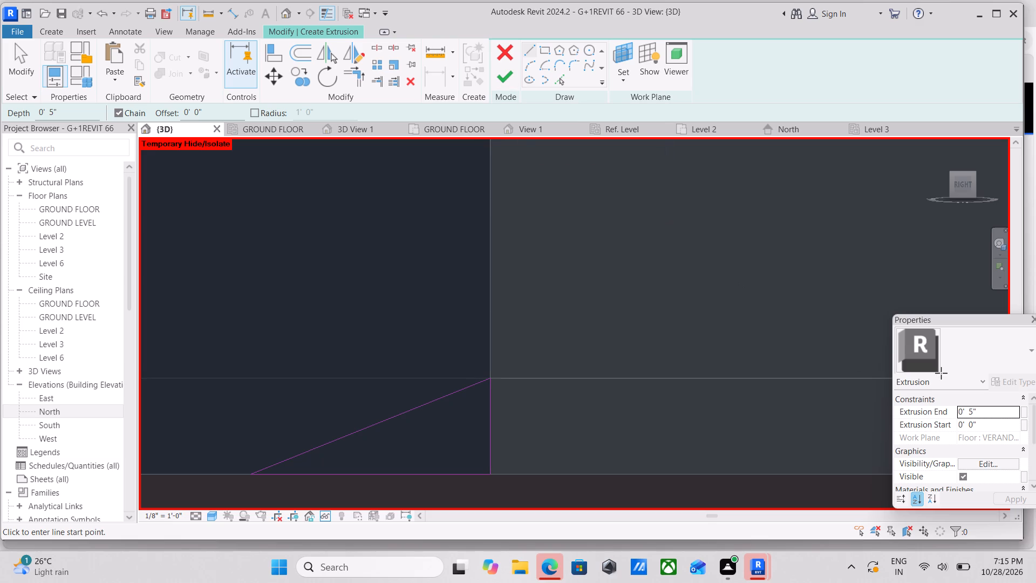
Create a new material named CAST IN PLACE STAIRS for the extrusion.
{"action": "scroll", "coordinate": [1003, 426], "scroll_direction": "down", "scroll_amount": 2}
{"action": "left_click", "coordinate": [1017, 450]}
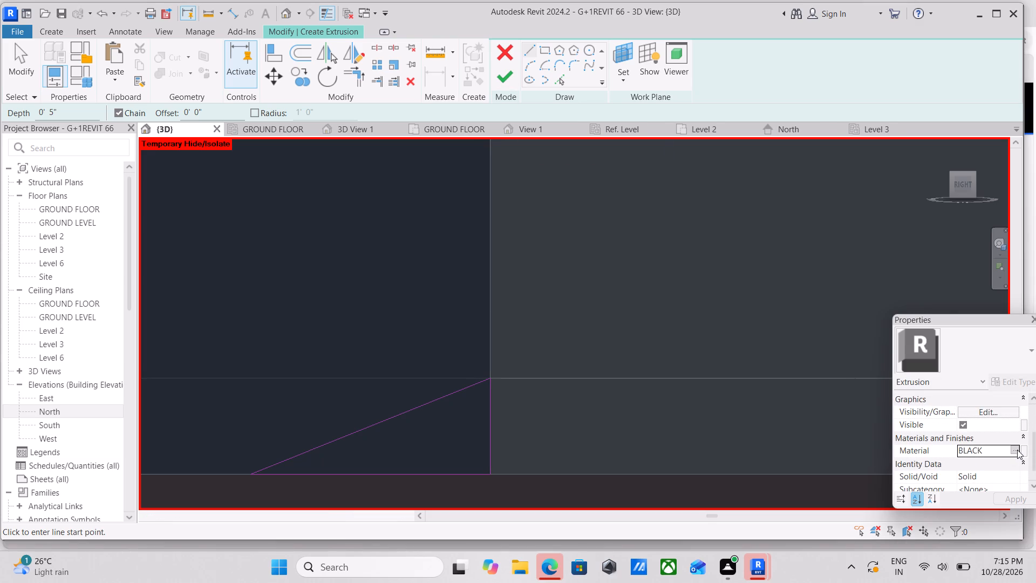
{"action": "left_click", "coordinate": [1017, 450]}
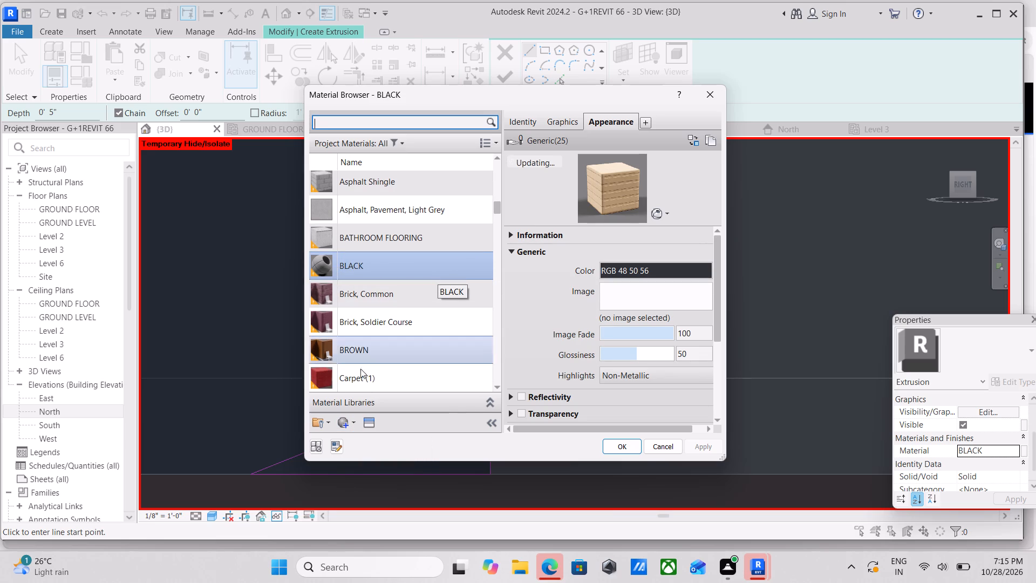
{"action": "left_click", "coordinate": [338, 417]}
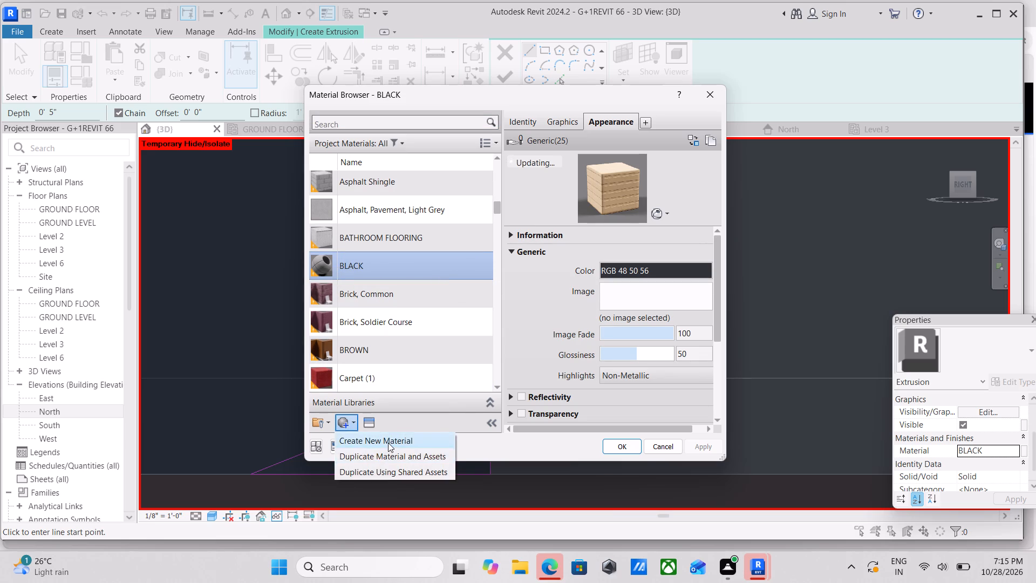
{"action": "left_click", "coordinate": [388, 443]}
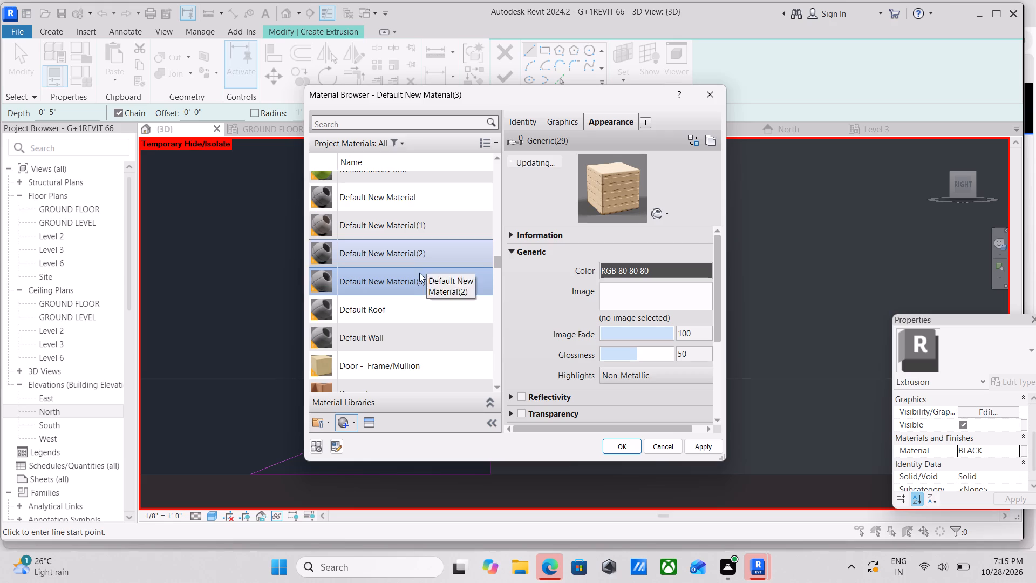
{"action": "right_click", "coordinate": [410, 276]}
{"action": "left_click", "coordinate": [442, 327]}
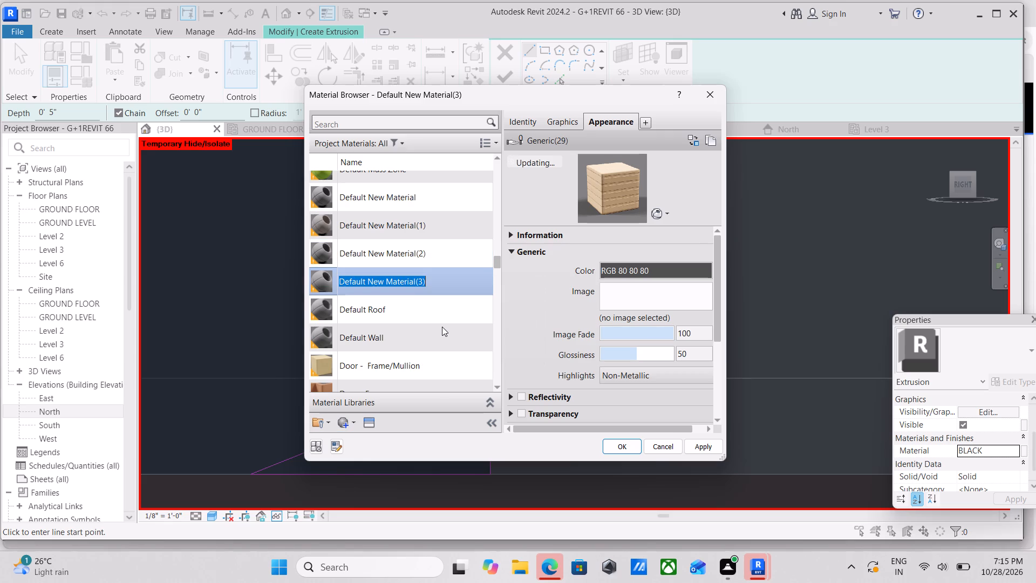
{"action": "type", "text": "CAST IN PLACE"}
{"action": "key", "text": "space"}
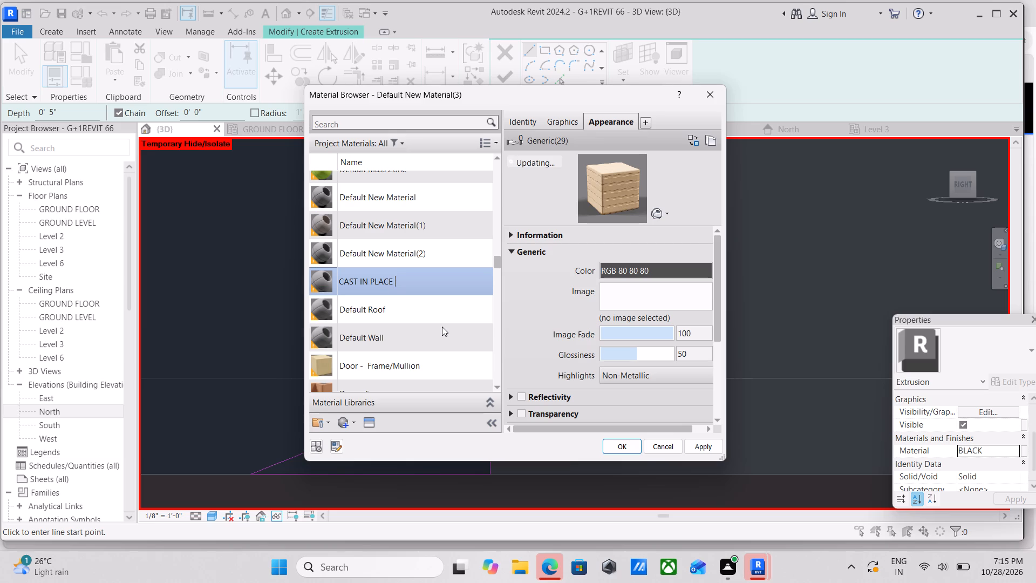
{"action": "type", "text": "STAIRS"}
Give the new material the Concrete - Cast in Place appearance from the cast-in-place concrete library and assign it to the extrusion.
{"action": "left_click", "coordinate": [367, 430]}
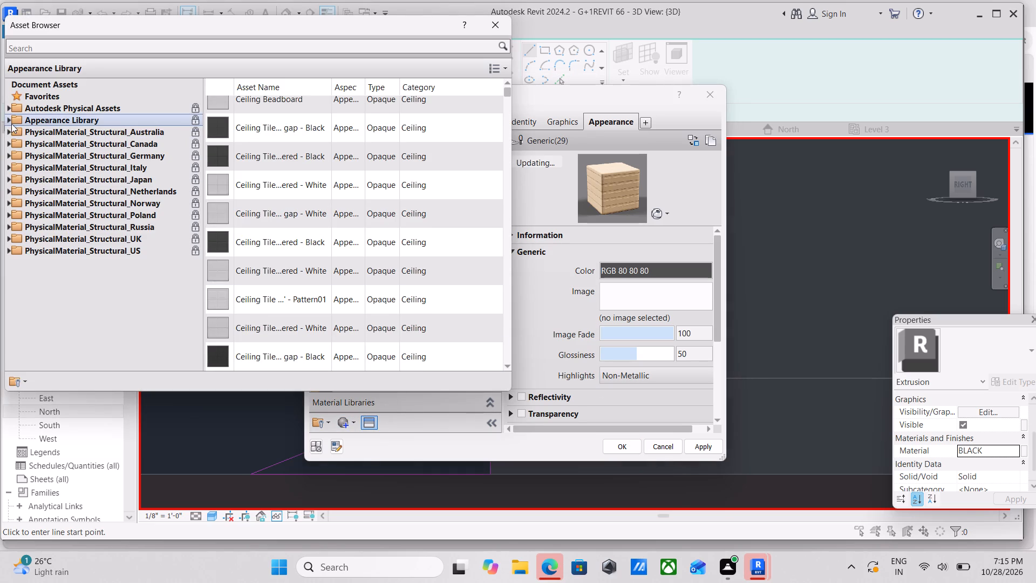
{"action": "left_click", "coordinate": [5, 120]}
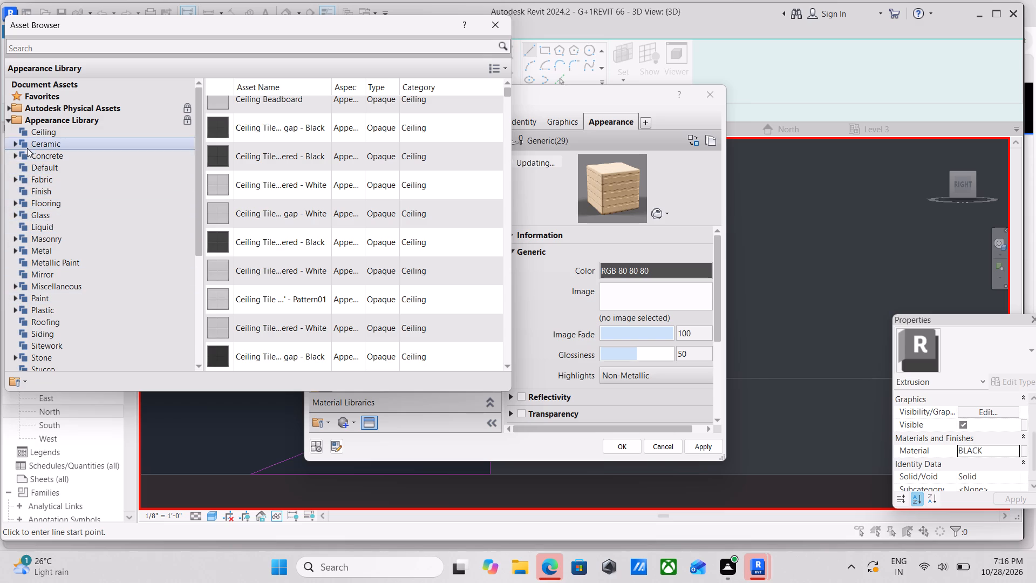
{"action": "left_click", "coordinate": [12, 152]}
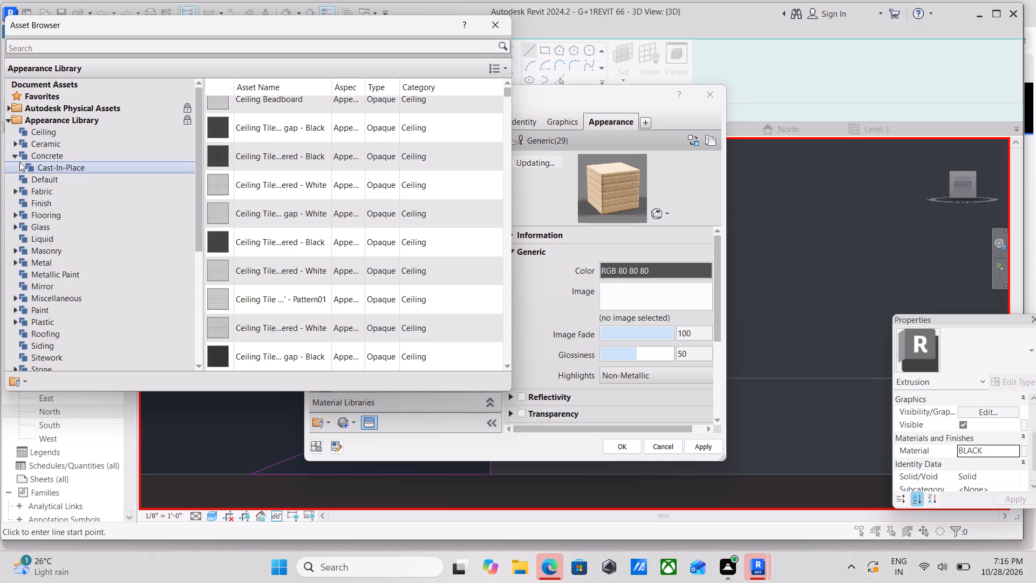
{"action": "double_click", "coordinate": [28, 162]}
{"action": "left_click", "coordinate": [58, 165]}
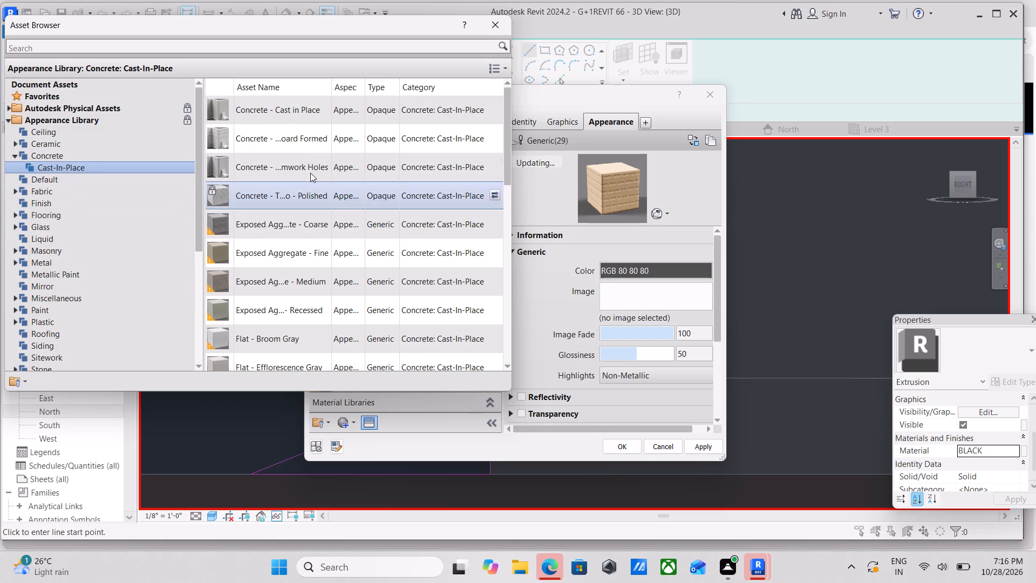
{"action": "double_click", "coordinate": [285, 144]}
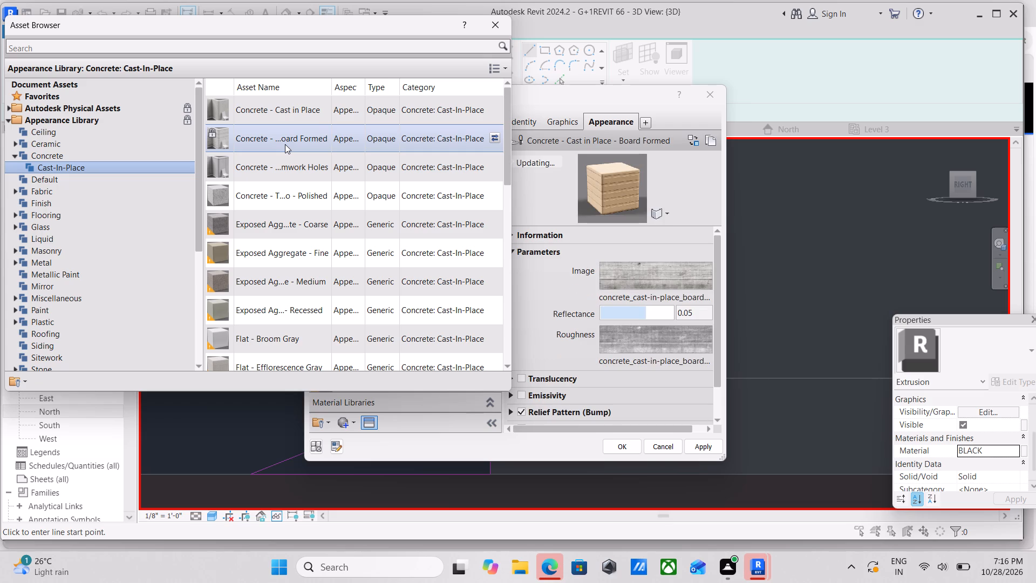
{"action": "double_click", "coordinate": [284, 164]}
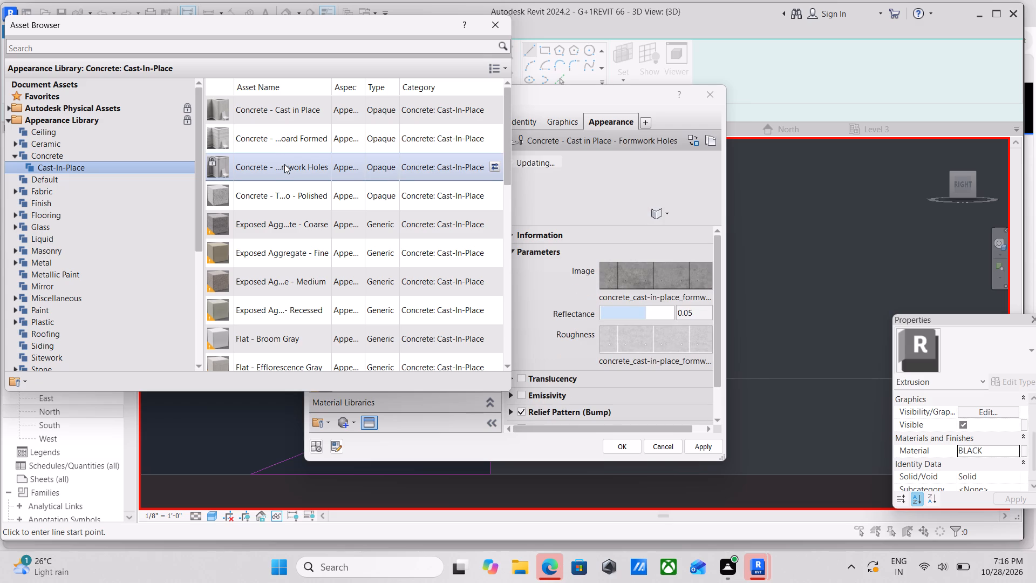
{"action": "double_click", "coordinate": [279, 138]}
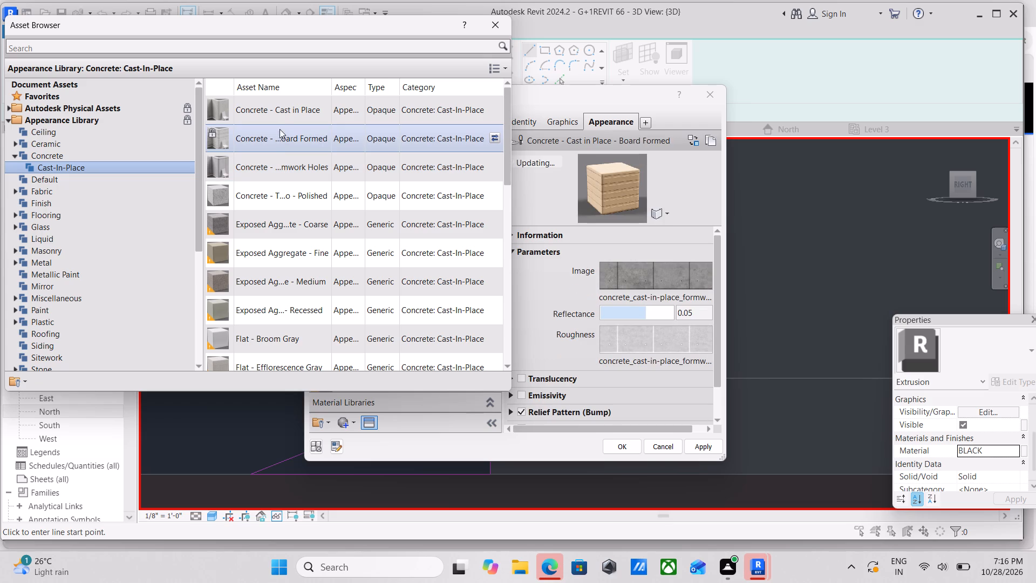
{"action": "double_click", "coordinate": [280, 109]}
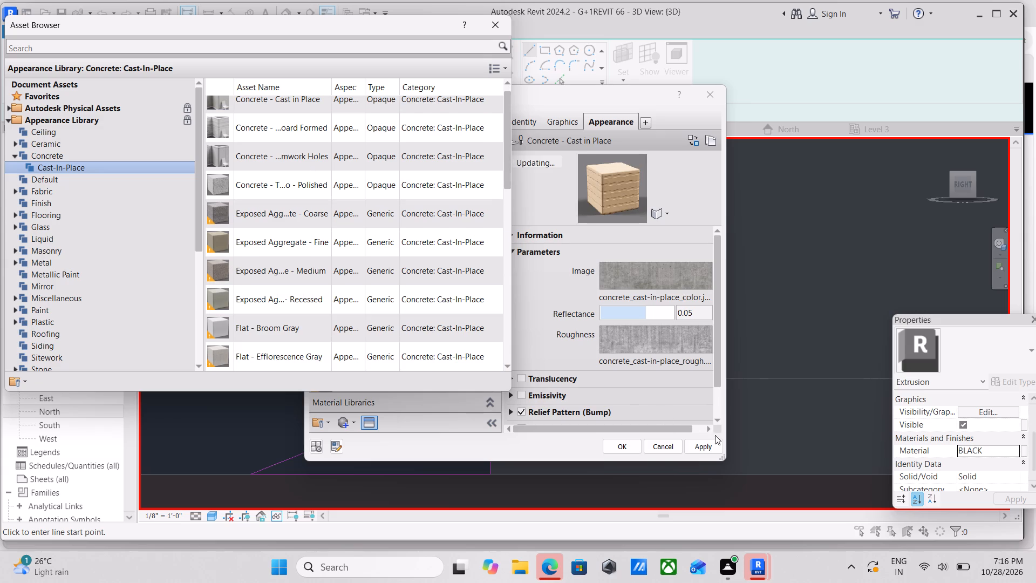
{"action": "left_click", "coordinate": [714, 443]}
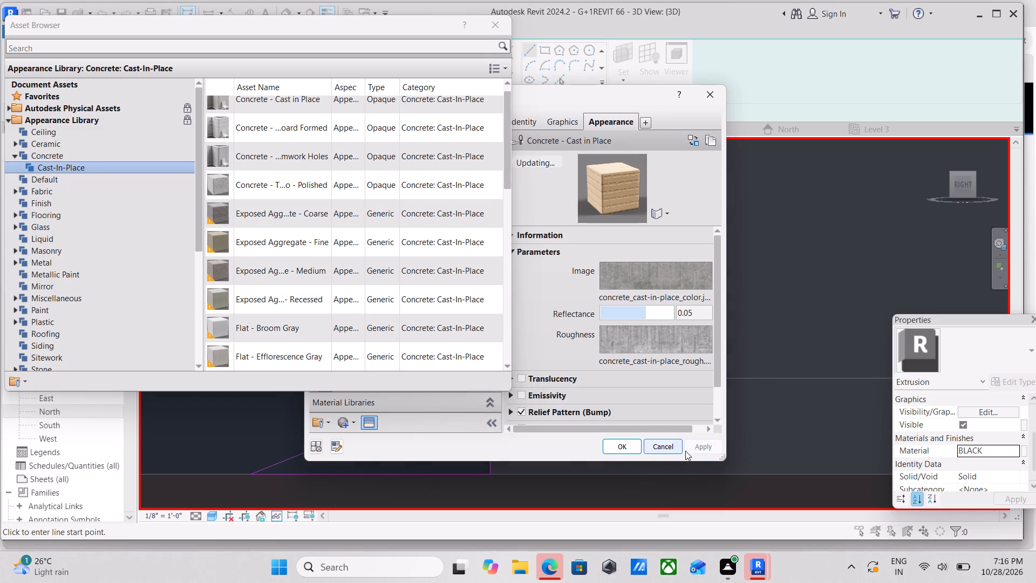
{"action": "left_click", "coordinate": [611, 446]}
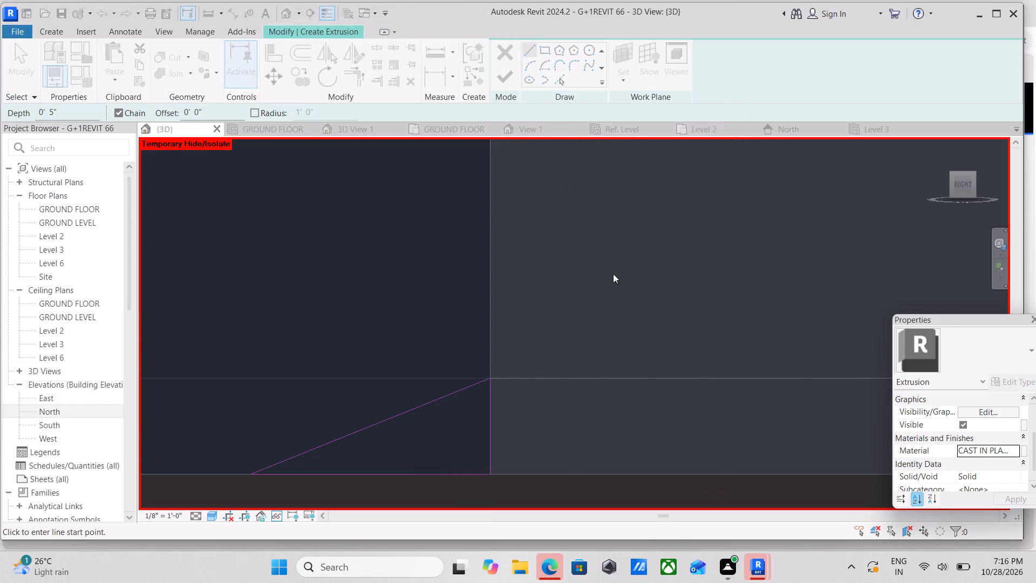
Finish the triangular extrusion with the 5" depth and check it at the veranda's front corner.
{"action": "middle_click_drag", "start_coordinate": [515, 292], "coordinate": [617, 318]}
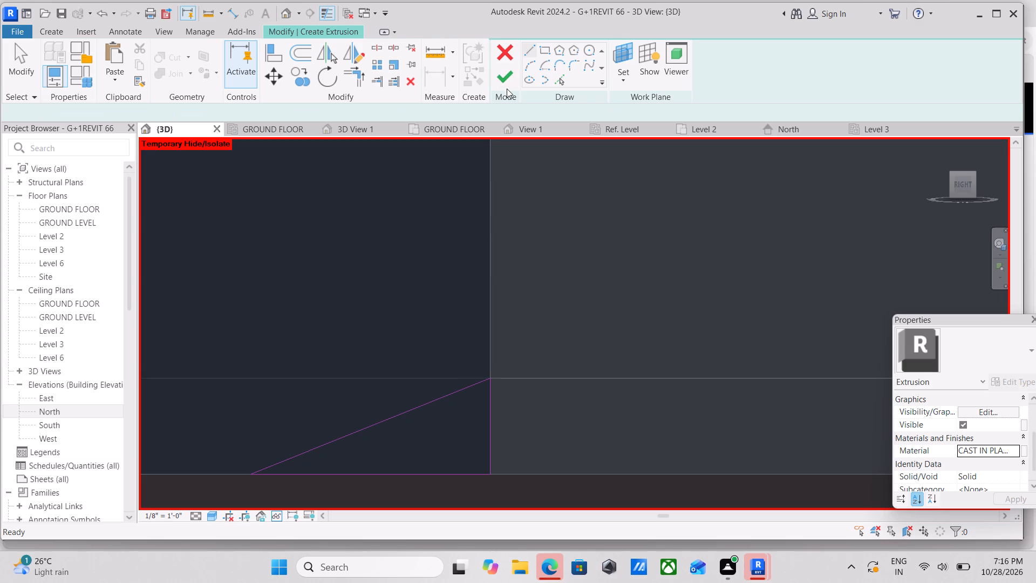
{"action": "left_click", "coordinate": [507, 89]}
{"action": "left_click", "coordinate": [507, 78]}
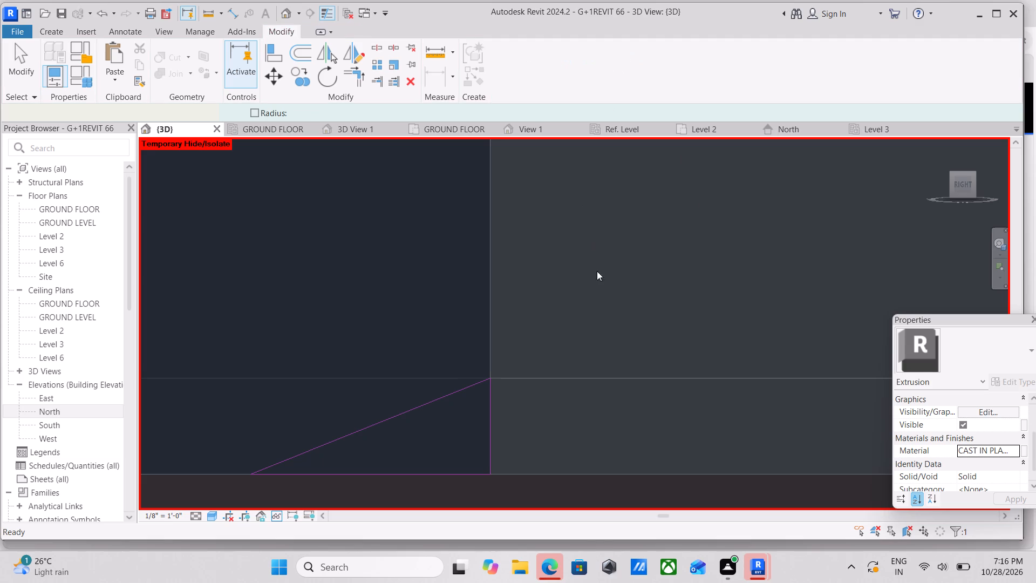
{"action": "scroll", "coordinate": [418, 315], "scroll_direction": "down", "scroll_amount": 4}
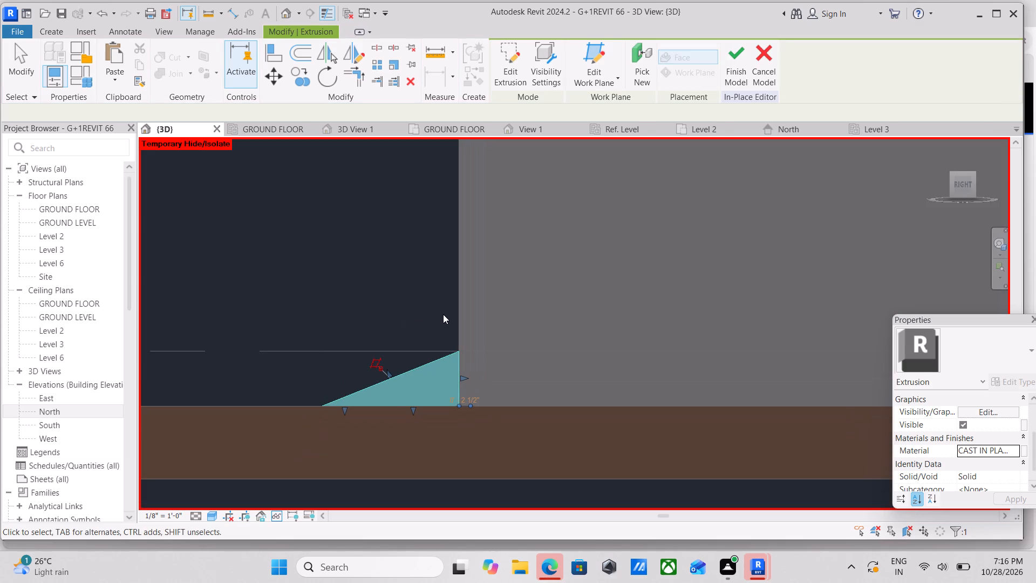
{"action": "middle_click_drag", "start_coordinate": [473, 377], "coordinate": [693, 394], "text": "shift"}
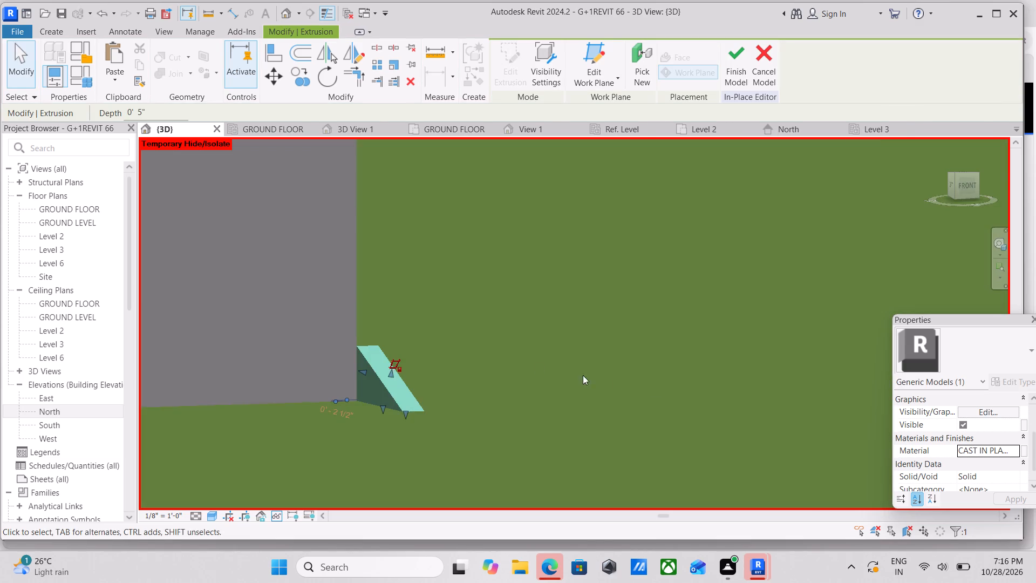
{"action": "middle_click_drag", "start_coordinate": [527, 361], "coordinate": [524, 511], "text": "shift"}
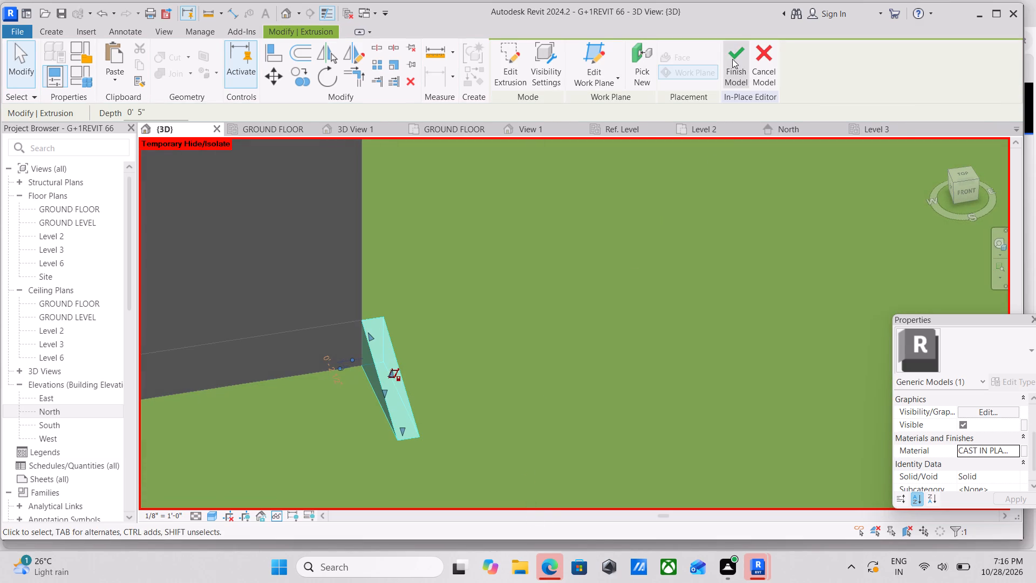
Finish the in-place model of the triangular ramp.
{"action": "left_click", "coordinate": [732, 55]}
{"action": "middle_click_drag", "start_coordinate": [472, 350], "coordinate": [549, 290]}
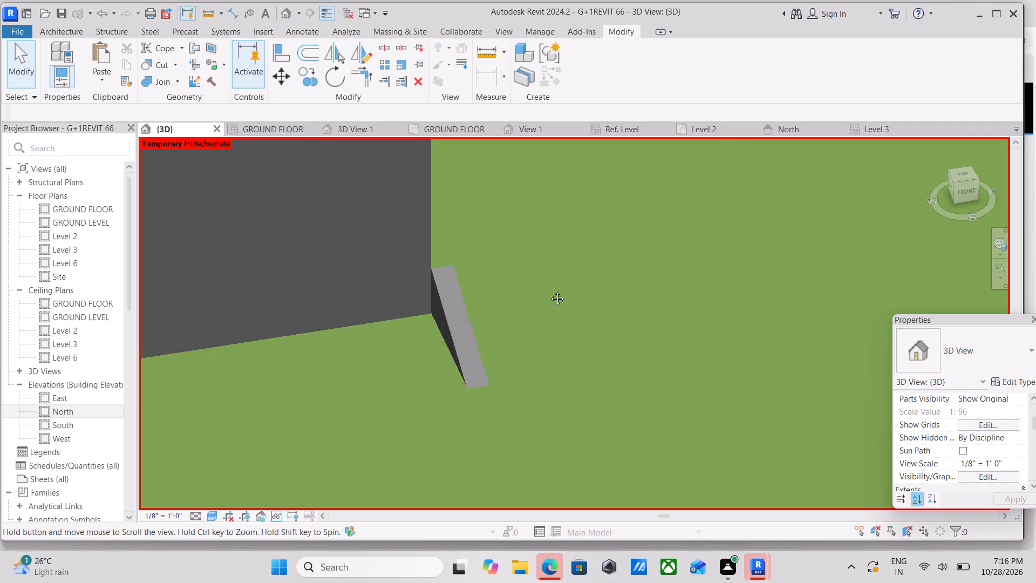
{"action": "middle_click_drag", "start_coordinate": [549, 290], "coordinate": [549, 290]}
Stretch the ramp's inner end along the veranda floor's front edge until it reaches partway across the front boundary wall opening.
{"action": "left_click", "coordinate": [461, 314]}
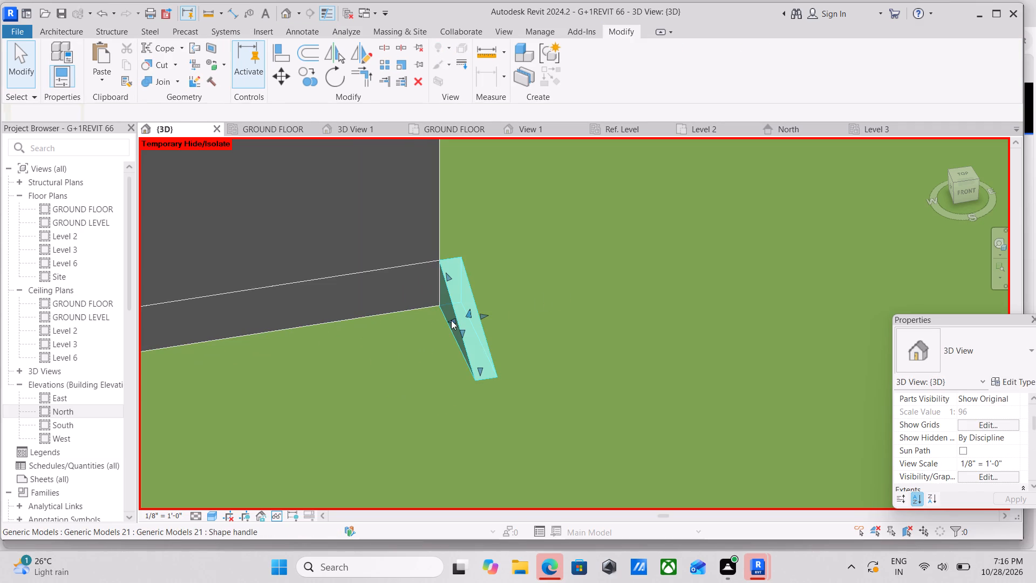
{"action": "left_click_drag", "start_coordinate": [451, 322], "coordinate": [292, 353]}
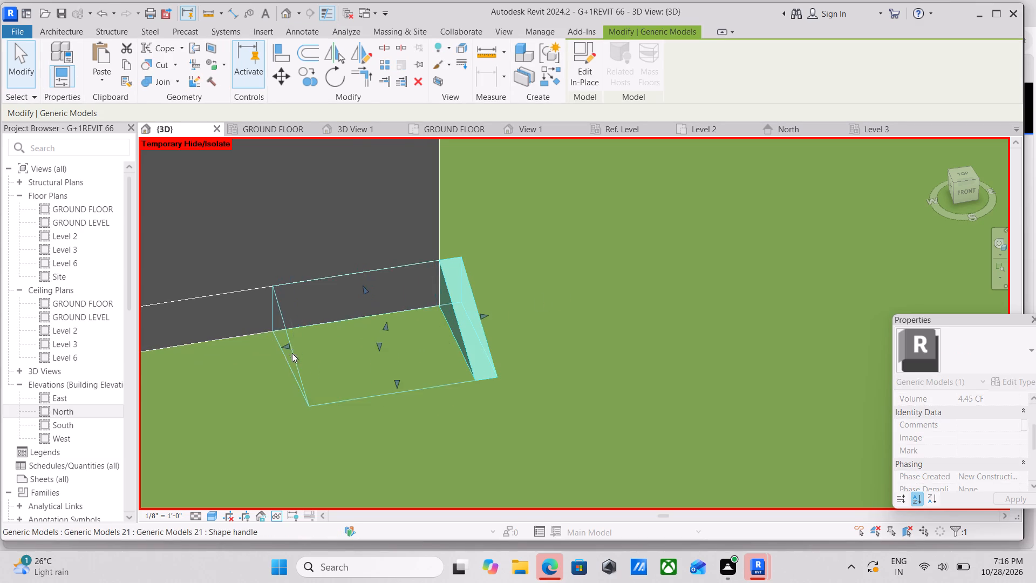
{"action": "scroll", "coordinate": [292, 353], "scroll_direction": "down", "scroll_amount": 1}
{"action": "middle_click_drag", "start_coordinate": [292, 353], "coordinate": [576, 326]}
{"action": "scroll", "coordinate": [579, 324], "scroll_direction": "down", "scroll_amount": 3}
{"action": "scroll", "coordinate": [391, 355], "scroll_direction": "down", "scroll_amount": 1}
{"action": "middle_click_drag", "start_coordinate": [391, 355], "coordinate": [529, 342]}
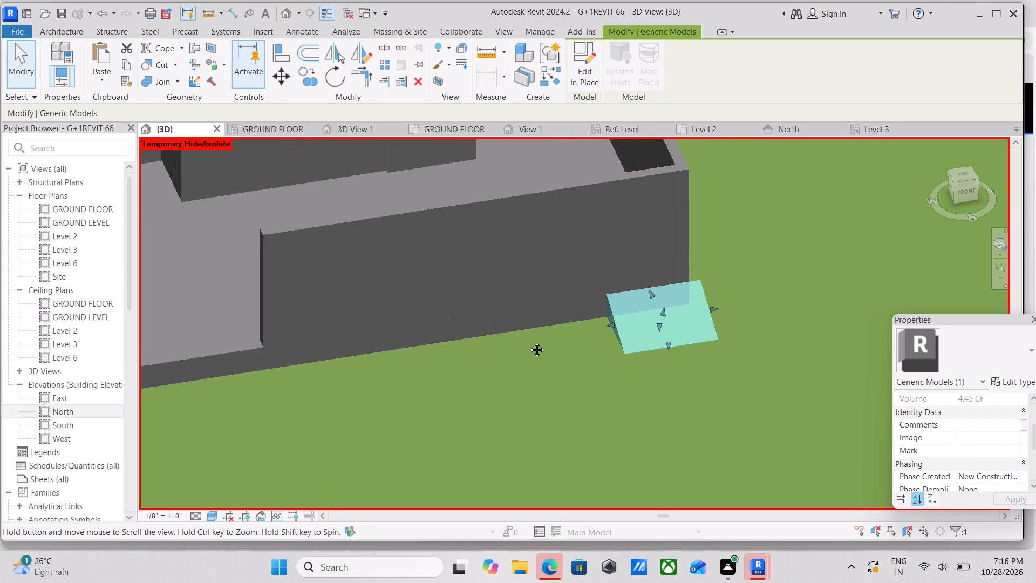
{"action": "middle_click_drag", "start_coordinate": [529, 342], "coordinate": [572, 329]}
{"action": "scroll", "coordinate": [576, 326], "scroll_direction": "down", "scroll_amount": 2}
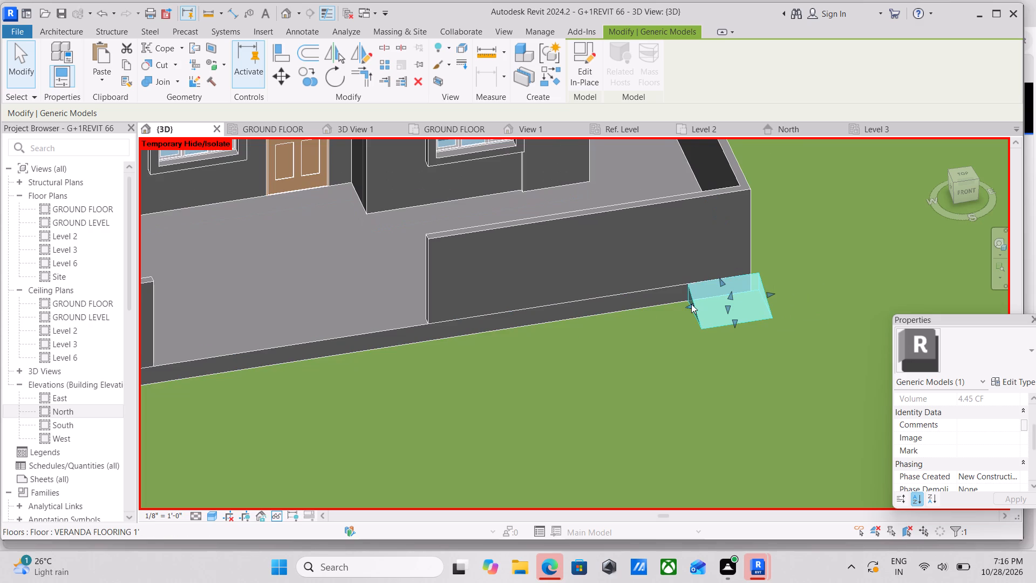
{"action": "left_click_drag", "start_coordinate": [691, 304], "coordinate": [371, 369]}
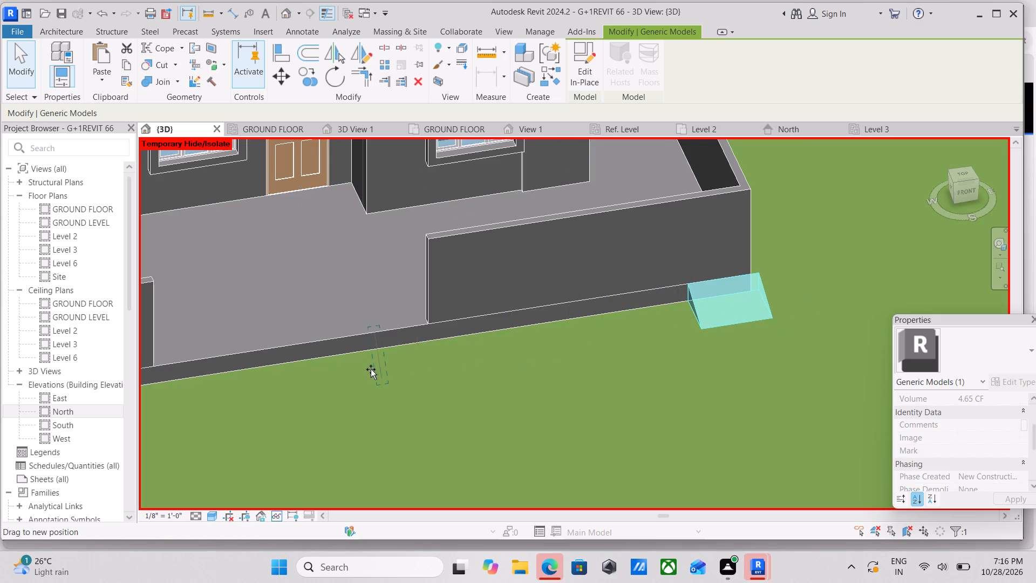
{"action": "left_click_drag", "start_coordinate": [371, 369], "coordinate": [302, 388]}
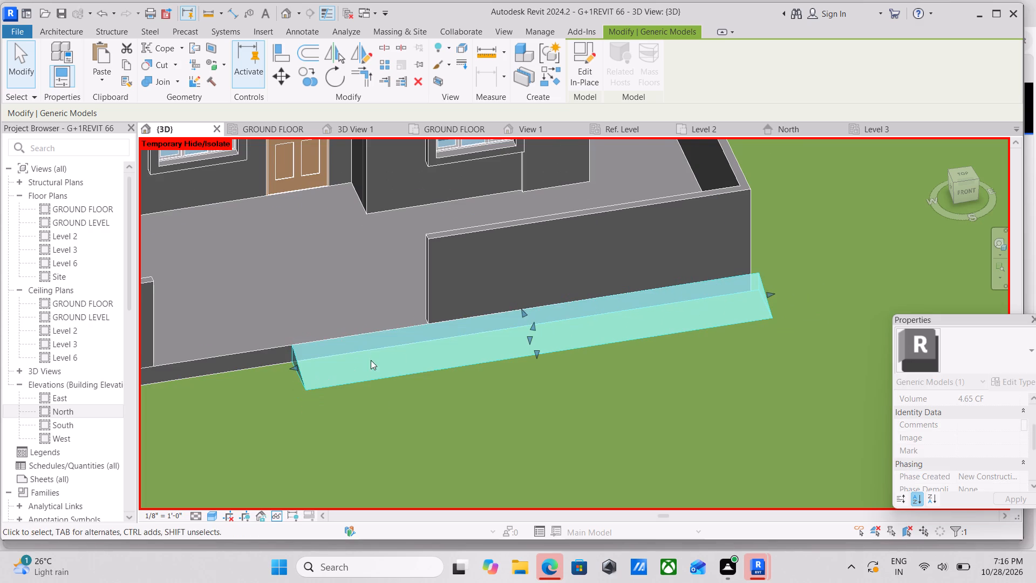
Pull the ramp's corner-side end back along the veranda floor edge to the longer front boundary wall's end at the opening.
{"action": "scroll", "coordinate": [472, 337], "scroll_direction": "down", "scroll_amount": 2}
{"action": "scroll", "coordinate": [707, 301], "scroll_direction": "up", "scroll_amount": 11}
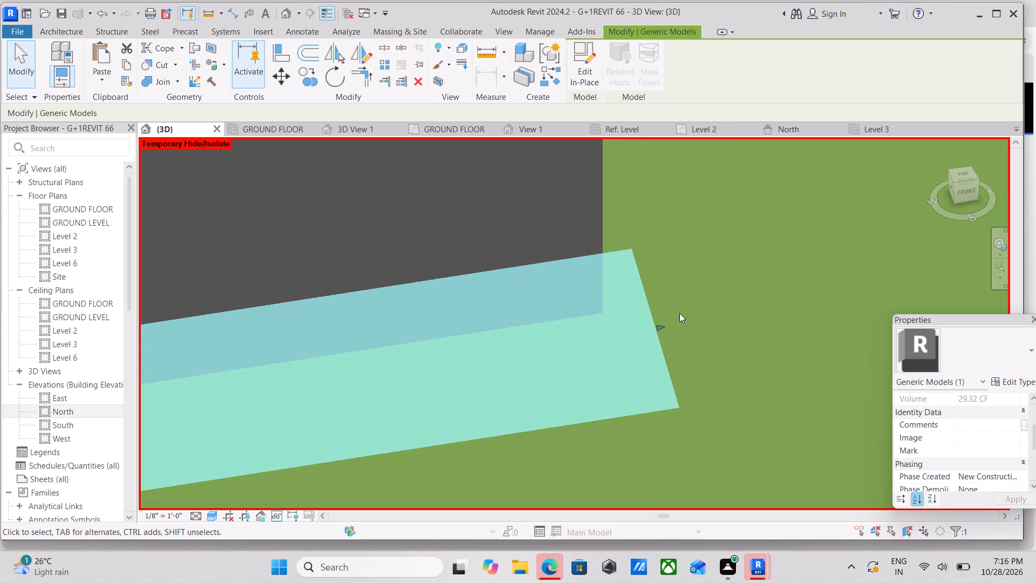
{"action": "left_click_drag", "start_coordinate": [658, 328], "coordinate": [560, 358]}
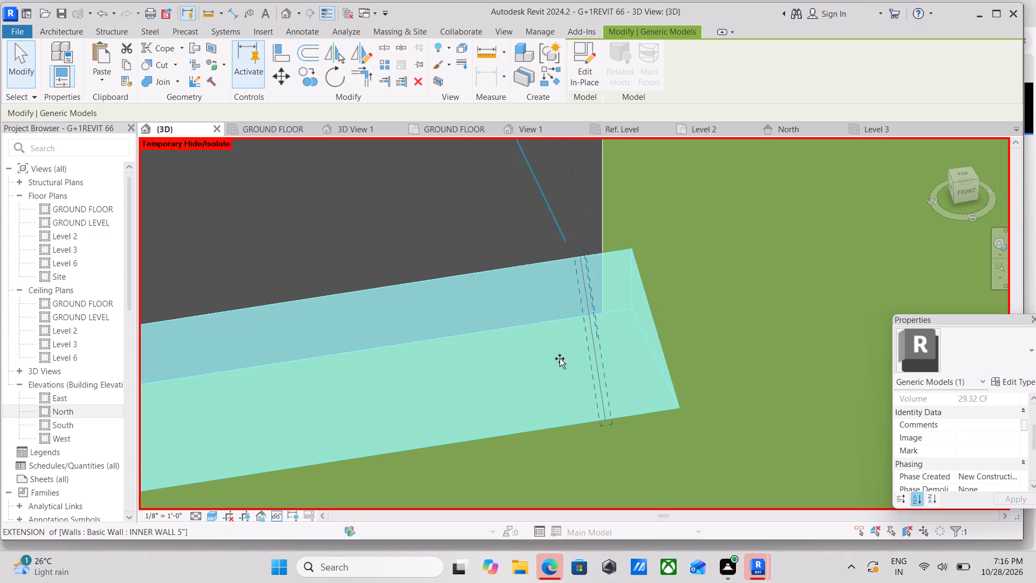
{"action": "left_click_drag", "start_coordinate": [560, 358], "coordinate": [317, 401]}
{"action": "scroll", "coordinate": [317, 401], "scroll_direction": "down", "scroll_amount": 2}
{"action": "middle_click_drag", "start_coordinate": [319, 402], "coordinate": [649, 351]}
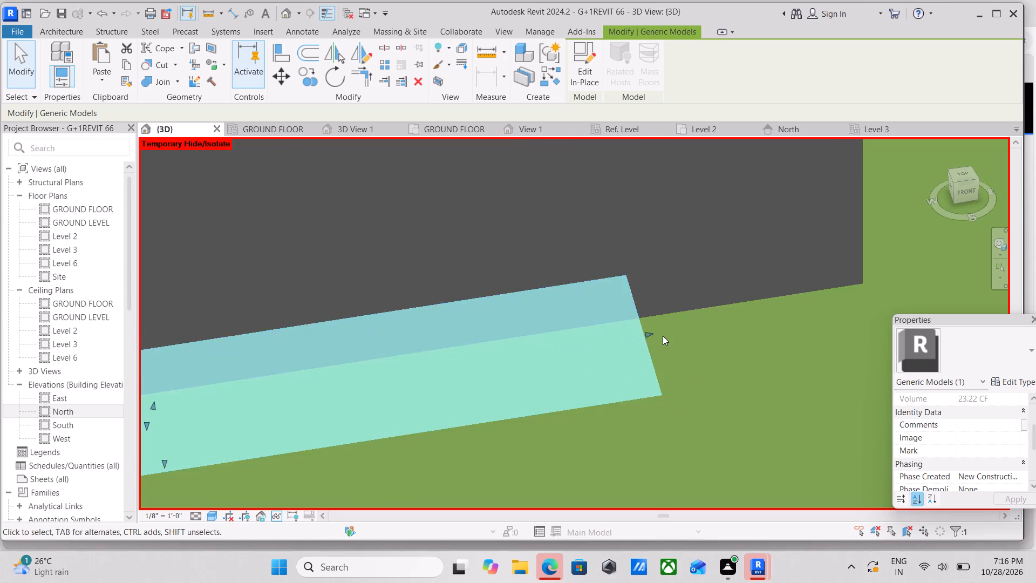
{"action": "scroll", "coordinate": [663, 336], "scroll_direction": "down", "scroll_amount": 2}
{"action": "middle_click_drag", "start_coordinate": [663, 336], "coordinate": [788, 332]}
{"action": "left_click_drag", "start_coordinate": [783, 329], "coordinate": [322, 401]}
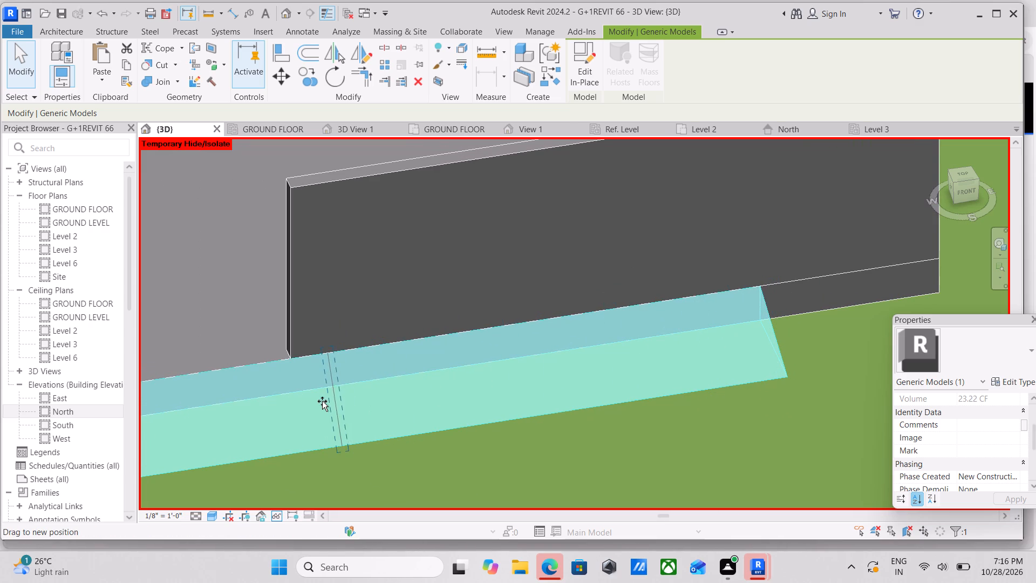
{"action": "left_click_drag", "start_coordinate": [322, 401], "coordinate": [305, 403]}
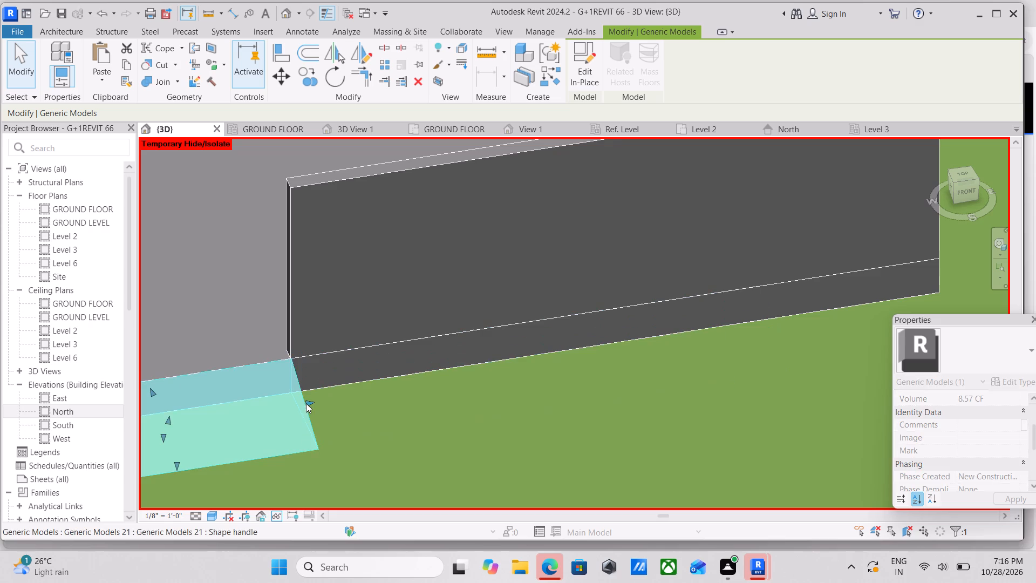
{"action": "scroll", "coordinate": [317, 400], "scroll_direction": "down", "scroll_amount": 1}
{"action": "middle_click_drag", "start_coordinate": [317, 400], "coordinate": [689, 309]}
{"action": "scroll", "coordinate": [485, 344], "scroll_direction": "down", "scroll_amount": 1}
{"action": "middle_click_drag", "start_coordinate": [485, 344], "coordinate": [586, 340]}
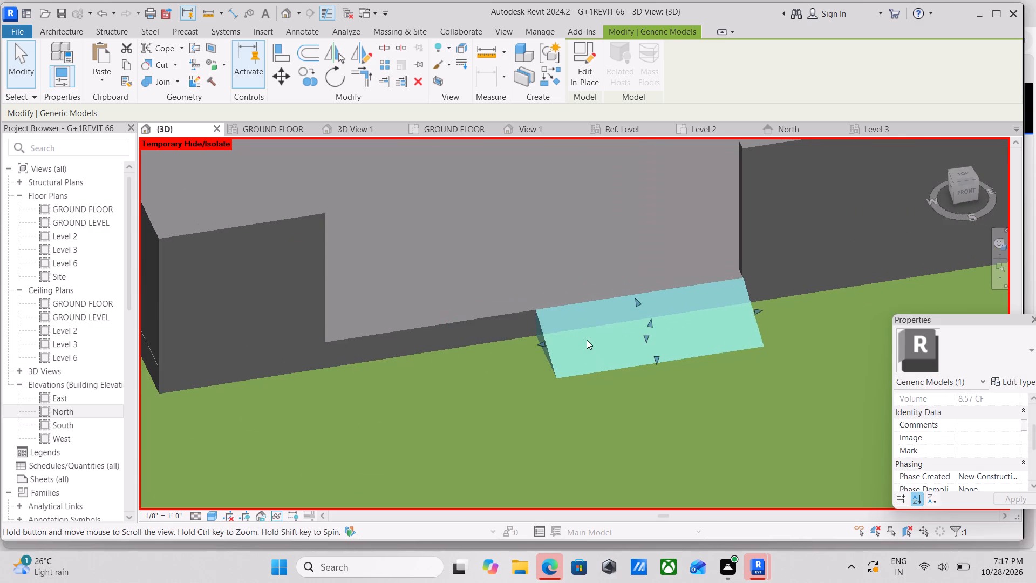
{"action": "scroll", "coordinate": [343, 362], "scroll_direction": "down", "scroll_amount": 1}
{"action": "key", "text": "Escape"}
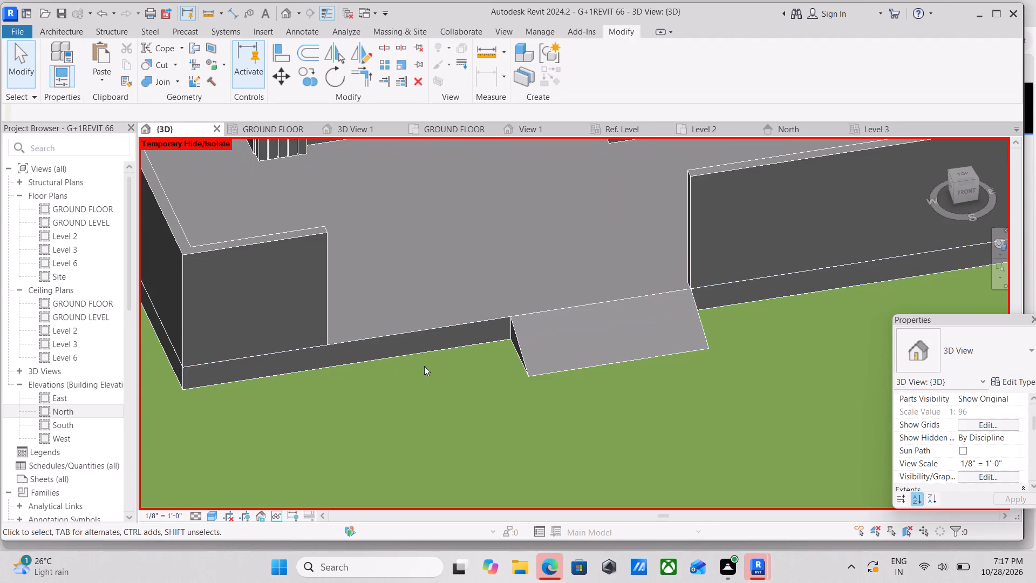
Lengthen the ramp slightly at its free end, further into the front boundary wall opening.
{"action": "scroll", "coordinate": [457, 358], "scroll_direction": "up", "scroll_amount": 2}
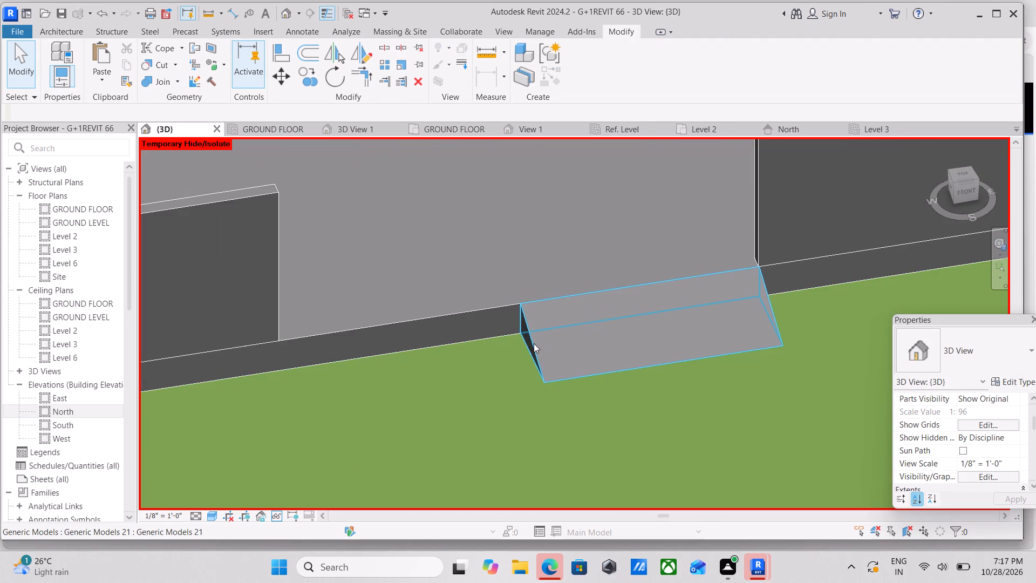
{"action": "left_click", "coordinate": [534, 343]}
{"action": "scroll", "coordinate": [534, 343], "scroll_direction": "up", "scroll_amount": 7}
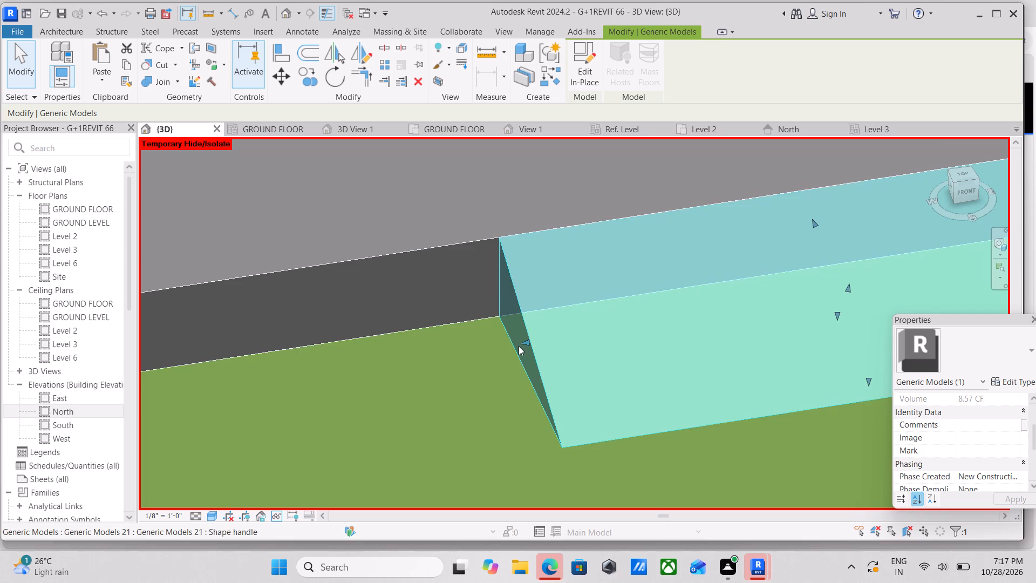
{"action": "left_click_drag", "start_coordinate": [521, 343], "coordinate": [501, 351]}
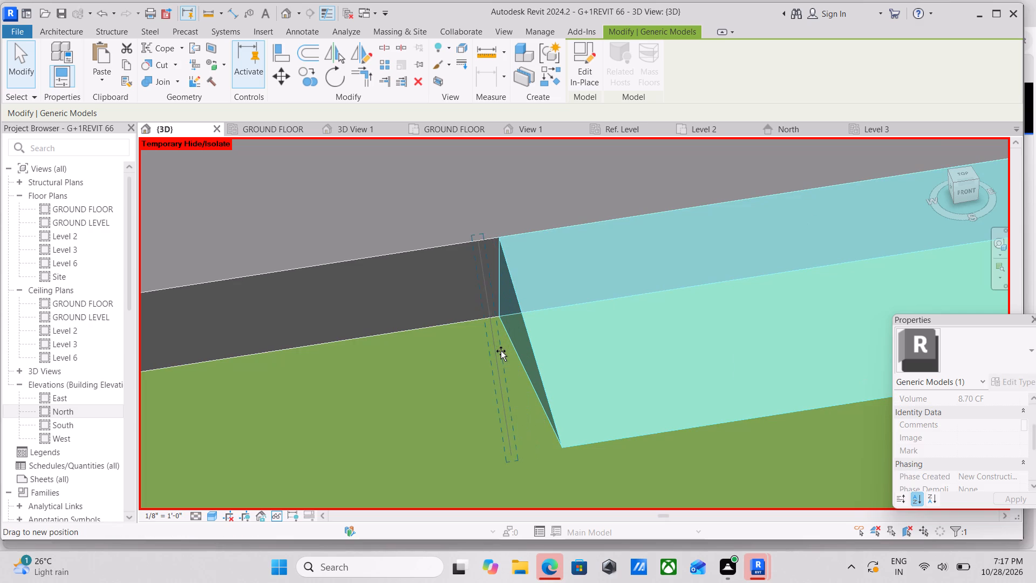
{"action": "left_click_drag", "start_coordinate": [501, 351], "coordinate": [497, 354]}
{"action": "key", "text": "Escape"}
Examine the ramp in the entrance opening and its side profile against the veranda floor edge, finishing in the Left view.
{"action": "scroll", "coordinate": [497, 354], "scroll_direction": "down", "scroll_amount": 4}
{"action": "scroll", "coordinate": [354, 402], "scroll_direction": "down", "scroll_amount": 1}
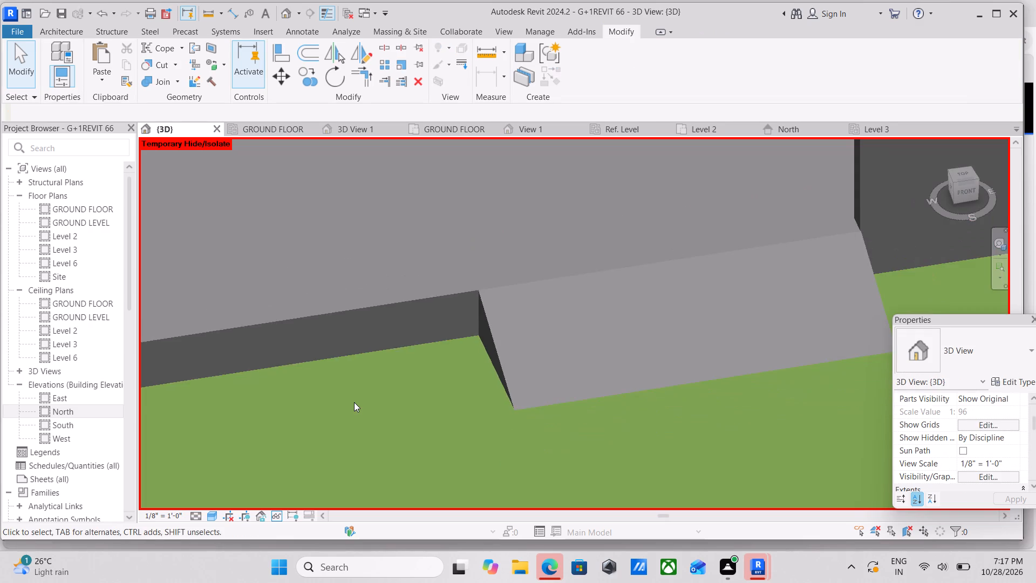
{"action": "scroll", "coordinate": [354, 402], "scroll_direction": "down", "scroll_amount": 6}
{"action": "middle_click_drag", "start_coordinate": [360, 401], "coordinate": [451, 394]}
{"action": "scroll", "coordinate": [473, 388], "scroll_direction": "down", "scroll_amount": 3}
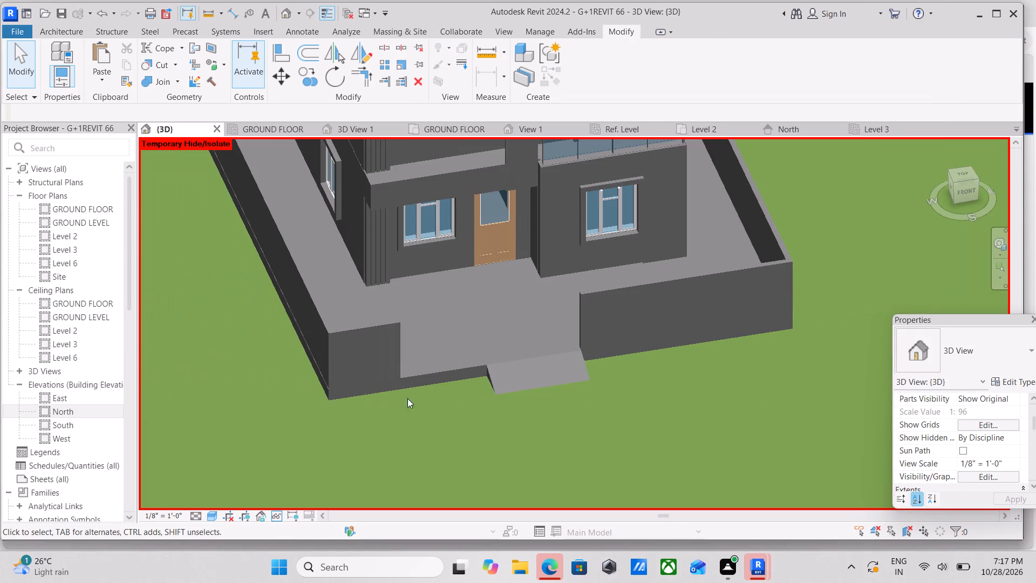
{"action": "middle_click_drag", "start_coordinate": [377, 407], "coordinate": [444, 374], "text": "shift"}
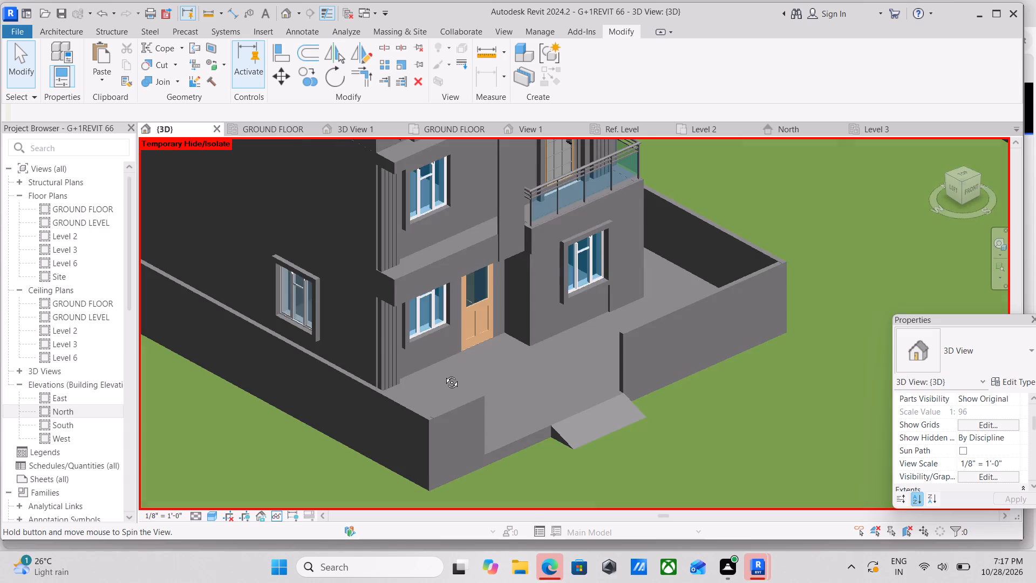
{"action": "middle_click_drag", "start_coordinate": [444, 374], "coordinate": [480, 348], "text": "shift"}
{"action": "middle_click_drag", "start_coordinate": [535, 452], "coordinate": [577, 375], "text": "shift"}
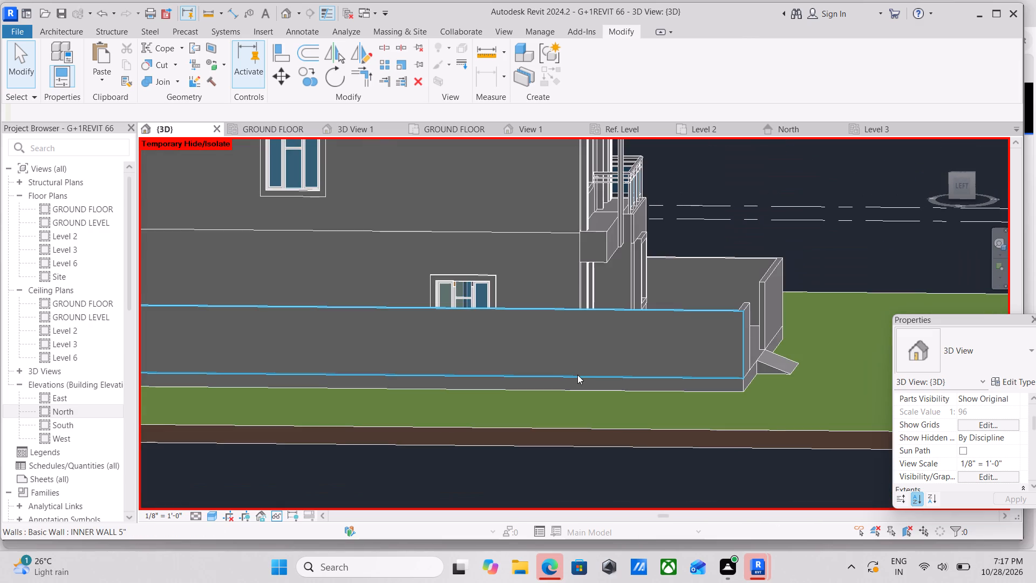
{"action": "middle_click_drag", "start_coordinate": [578, 375], "coordinate": [610, 339]}
{"action": "scroll", "coordinate": [662, 384], "scroll_direction": "up", "scroll_amount": 2}
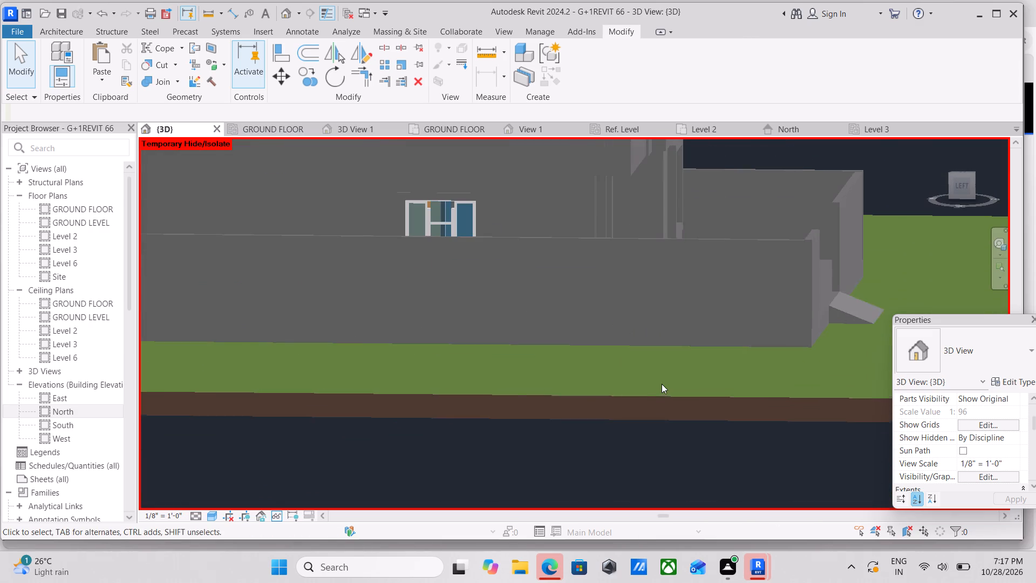
{"action": "middle_click_drag", "start_coordinate": [683, 369], "coordinate": [669, 369]}
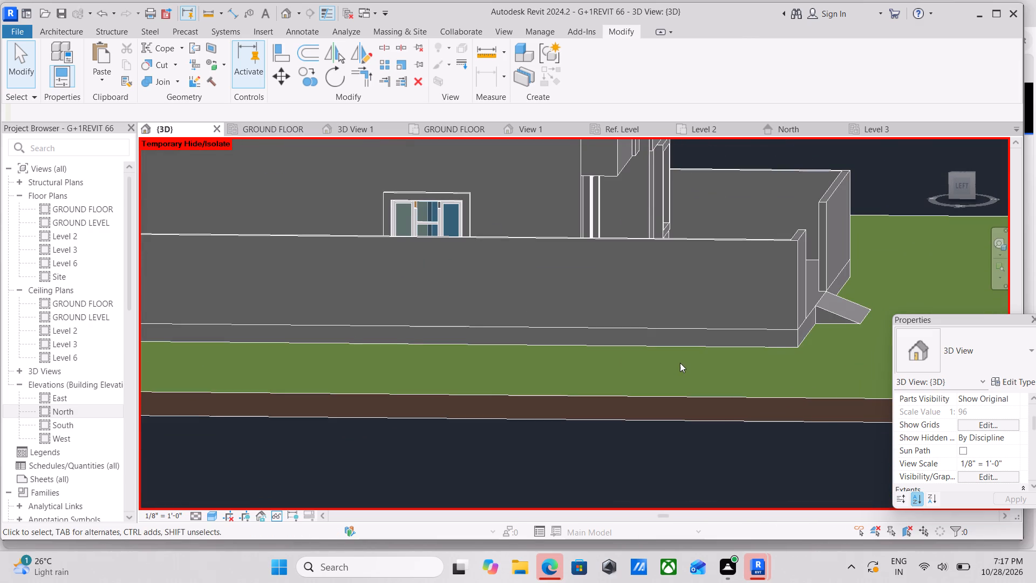
{"action": "middle_click_drag", "start_coordinate": [681, 358], "coordinate": [581, 365]}
{"action": "scroll", "coordinate": [646, 354], "scroll_direction": "up", "scroll_amount": 2}
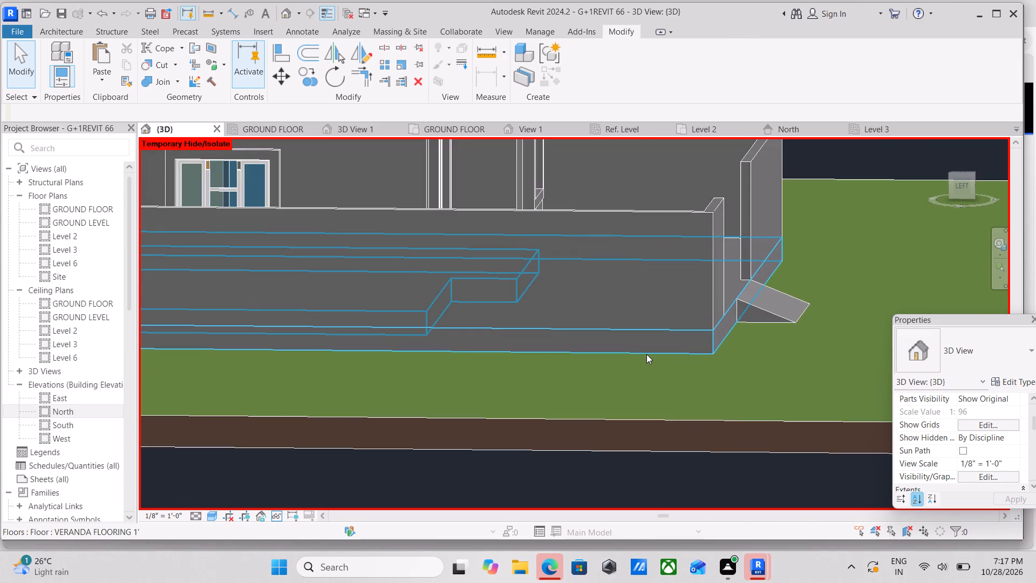
{"action": "middle_click_drag", "start_coordinate": [646, 354], "coordinate": [629, 354]}
{"action": "scroll", "coordinate": [618, 337], "scroll_direction": "up", "scroll_amount": 1}
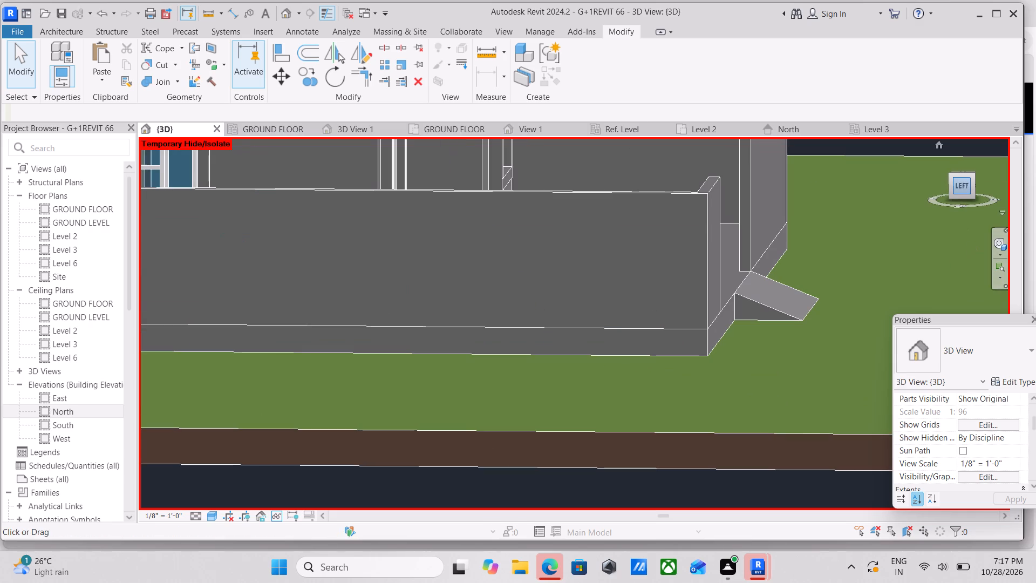
{"action": "left_click", "coordinate": [969, 184]}
{"action": "scroll", "coordinate": [782, 291], "scroll_direction": "up", "scroll_amount": 1}
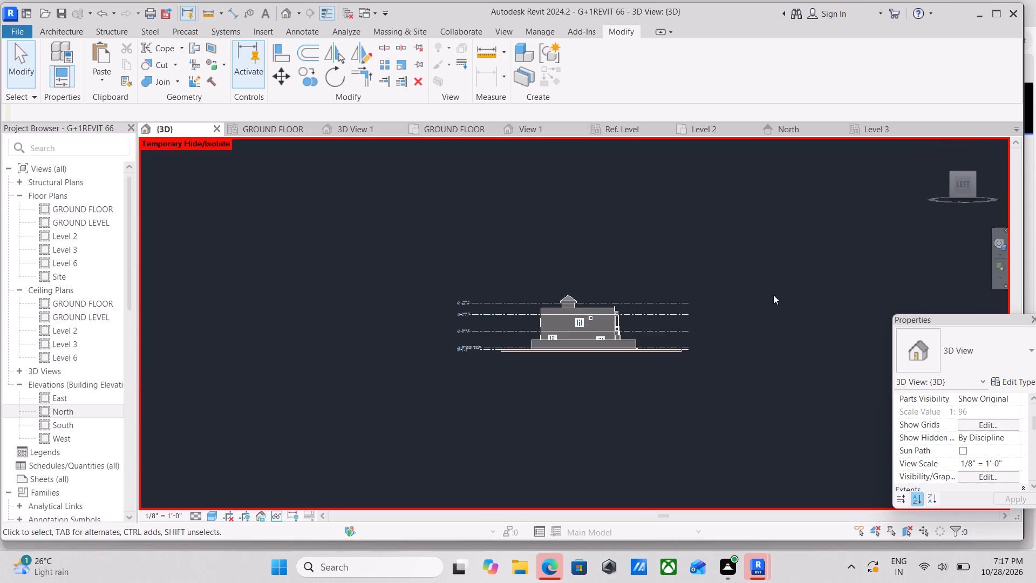
{"action": "scroll", "coordinate": [773, 295], "scroll_direction": "up", "scroll_amount": 6}
{"action": "scroll", "coordinate": [560, 387], "scroll_direction": "up", "scroll_amount": 12}
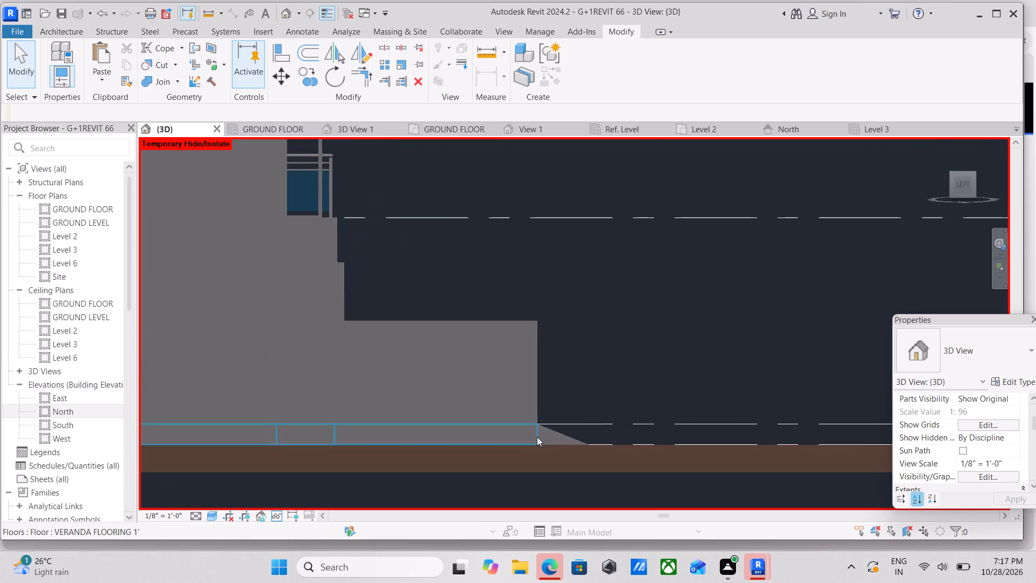
{"action": "scroll", "coordinate": [537, 437], "scroll_direction": "up", "scroll_amount": 6}
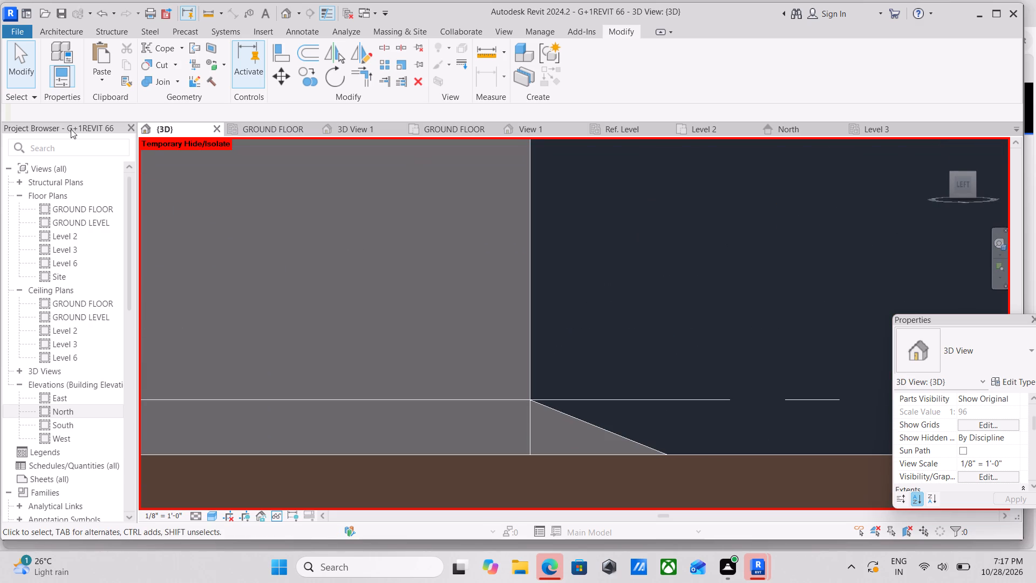
Start a new in-place component in the Generic Models category, accepting the suggested name.
{"action": "left_click", "coordinate": [47, 26]}
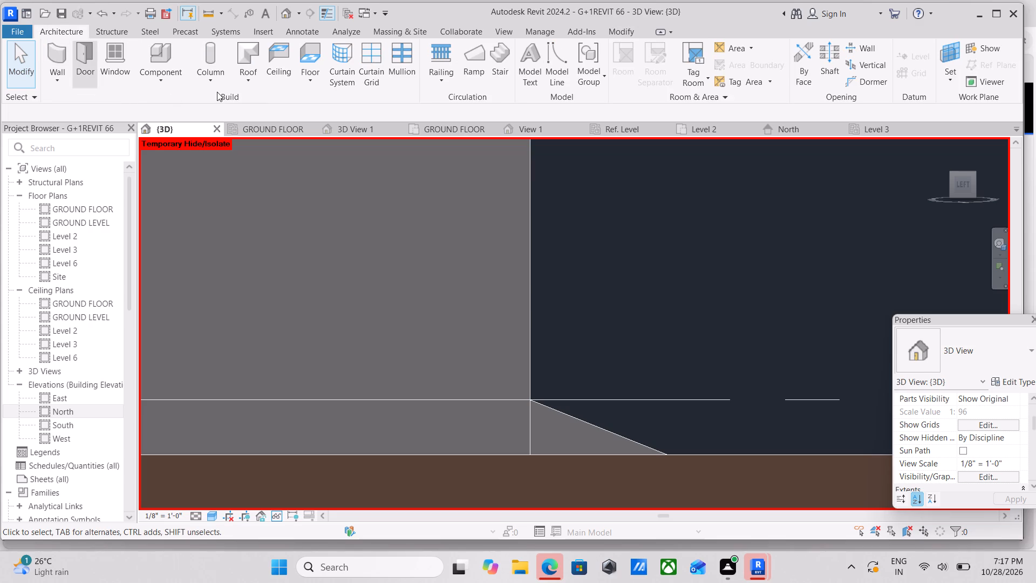
{"action": "left_click", "coordinate": [249, 78]}
{"action": "left_click", "coordinate": [249, 78]}
{"action": "left_click", "coordinate": [167, 79]}
{"action": "left_click", "coordinate": [179, 136]}
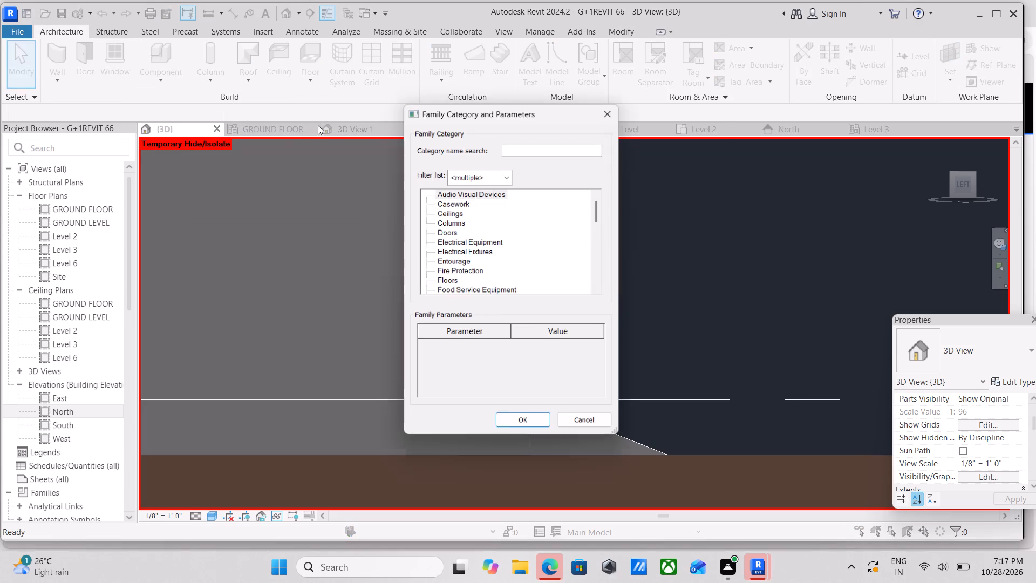
{"action": "scroll", "coordinate": [496, 256], "scroll_direction": "down", "scroll_amount": 3}
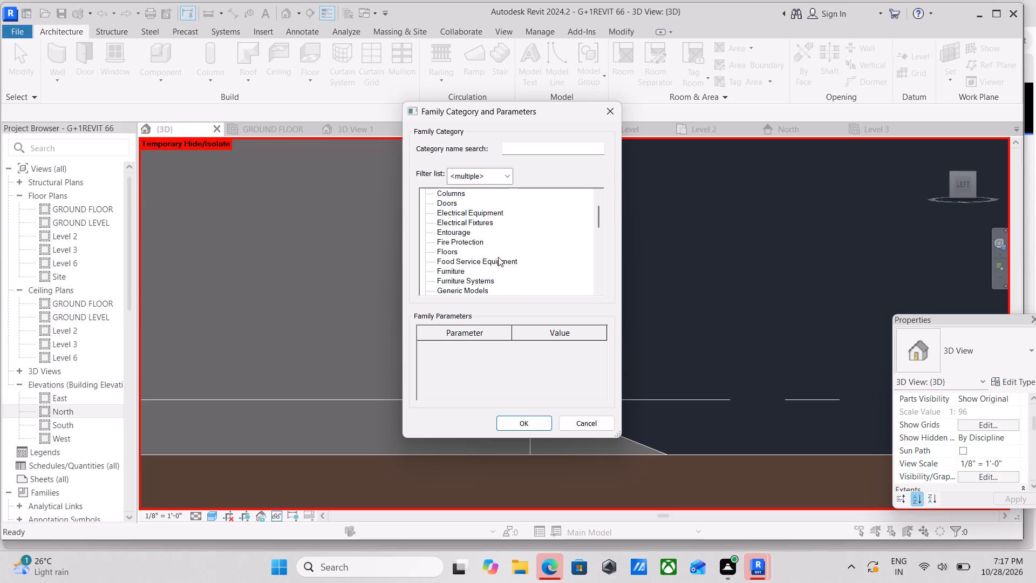
{"action": "scroll", "coordinate": [479, 257], "scroll_direction": "down", "scroll_amount": 1}
{"action": "left_click", "coordinate": [438, 278]}
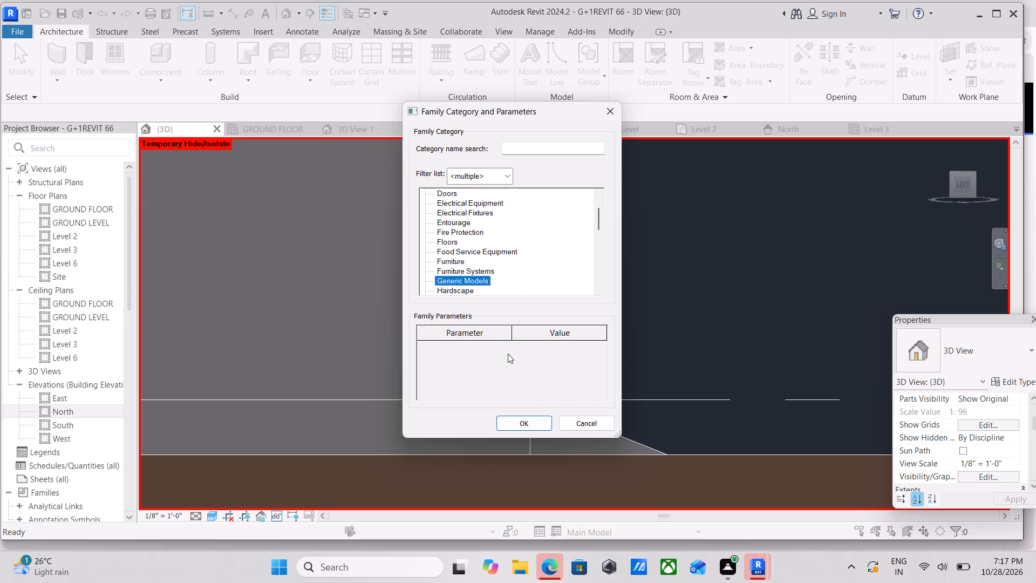
{"action": "left_click", "coordinate": [524, 426]}
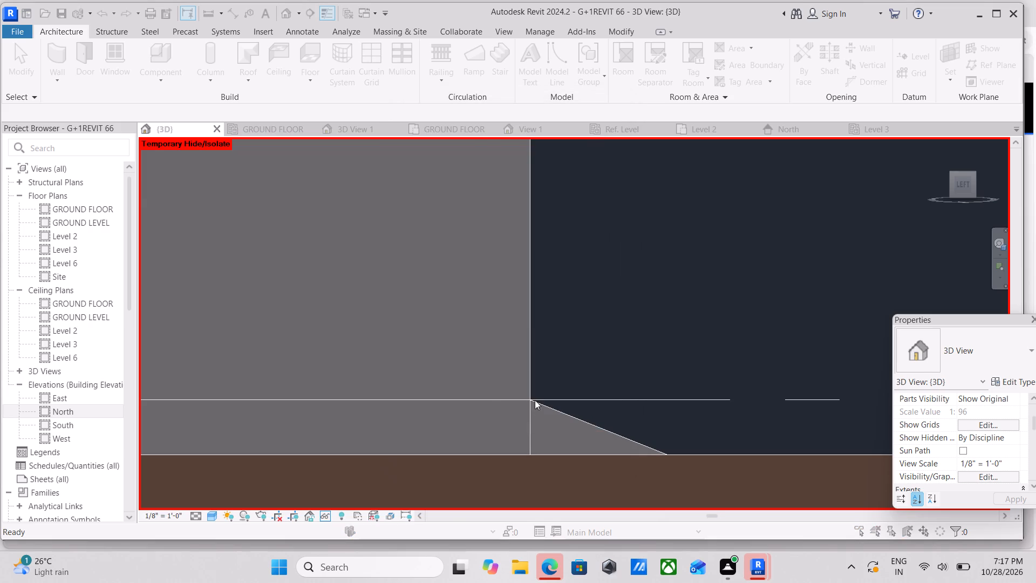
{"action": "left_click", "coordinate": [502, 304]}
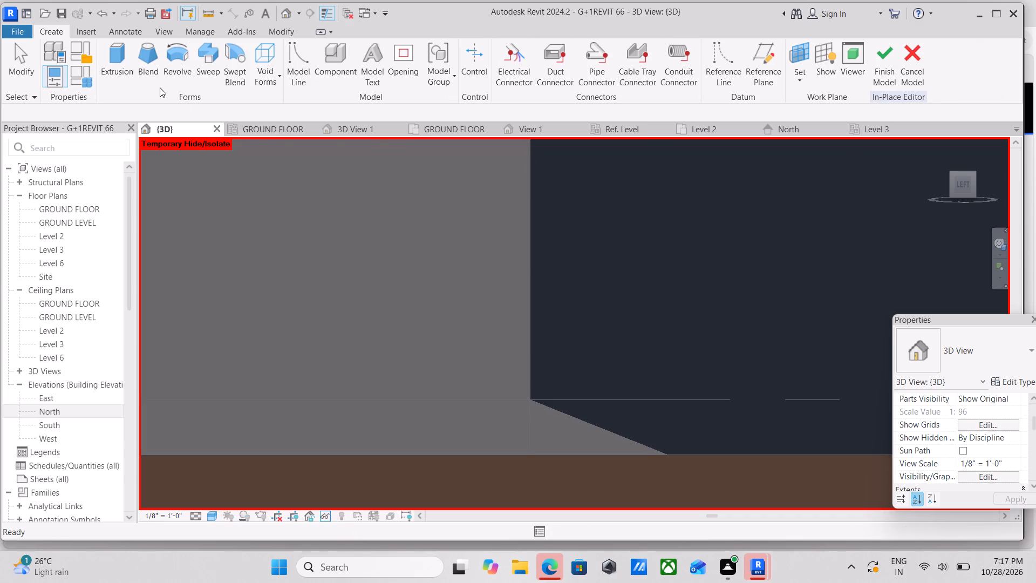
Pick the veranda floor's side face at the front corner away from the ramp as the work plane.
{"action": "left_click", "coordinate": [796, 79]}
{"action": "left_click", "coordinate": [809, 134]}
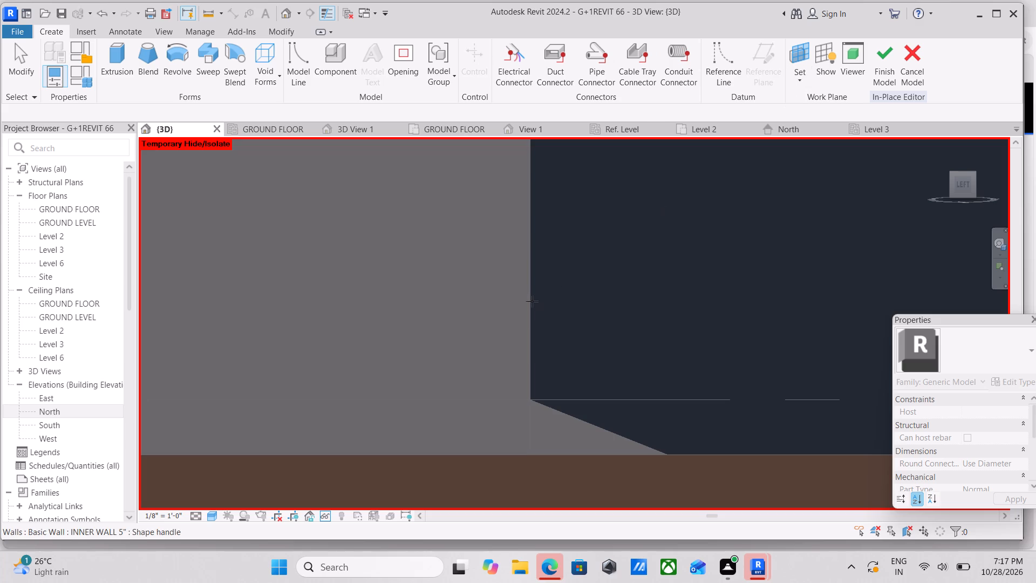
{"action": "scroll", "coordinate": [531, 302], "scroll_direction": "down", "scroll_amount": 2}
{"action": "left_click", "coordinate": [804, 77]}
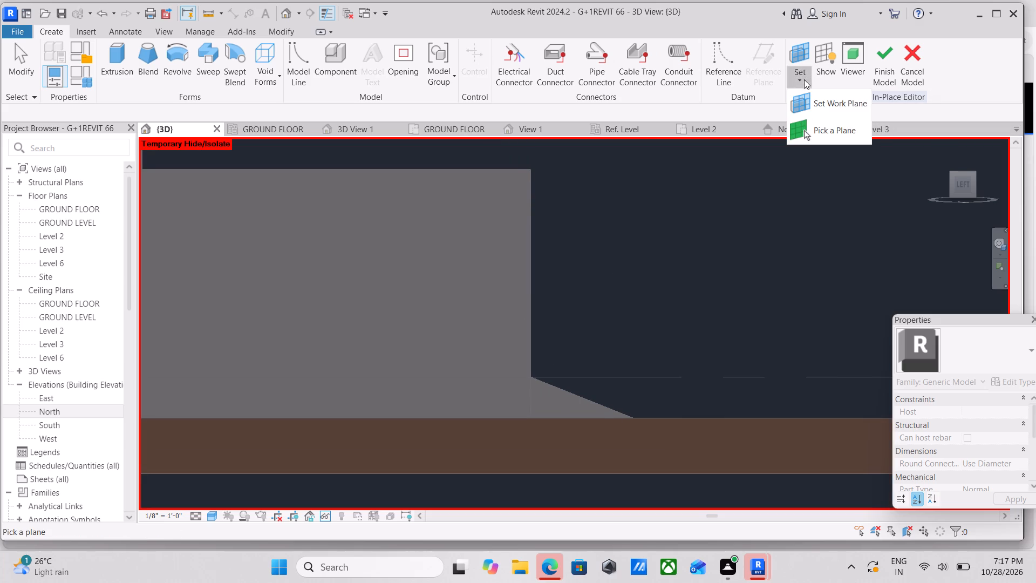
{"action": "left_click", "coordinate": [811, 134]}
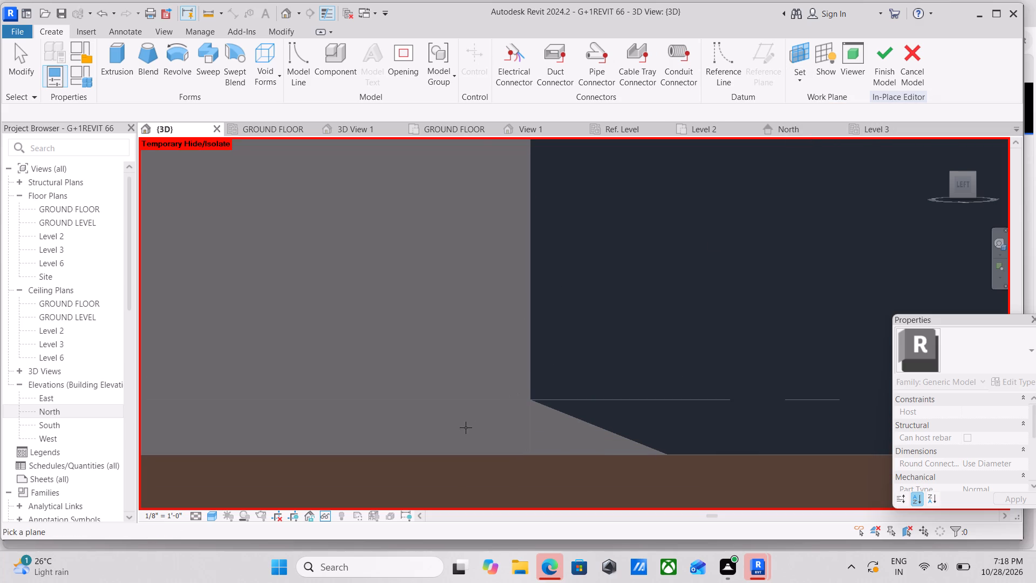
{"action": "middle_click_drag", "start_coordinate": [466, 428], "coordinate": [436, 476], "text": "shift"}
{"action": "middle_click_drag", "start_coordinate": [440, 426], "coordinate": [679, 233]}
{"action": "scroll", "coordinate": [596, 383], "scroll_direction": "down", "scroll_amount": 1}
{"action": "middle_click_drag", "start_coordinate": [596, 383], "coordinate": [623, 362]}
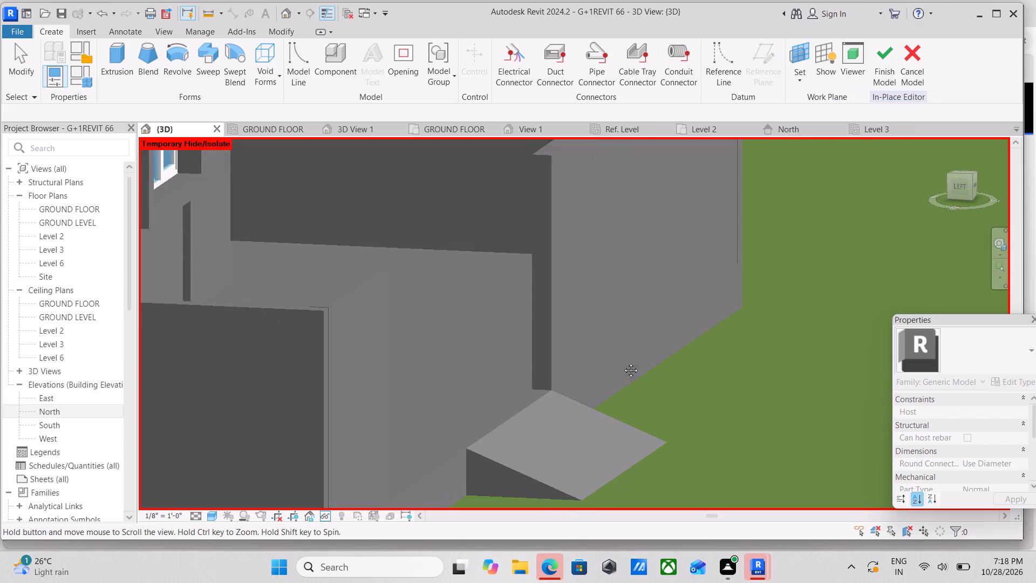
{"action": "middle_click_drag", "start_coordinate": [623, 362], "coordinate": [724, 268]}
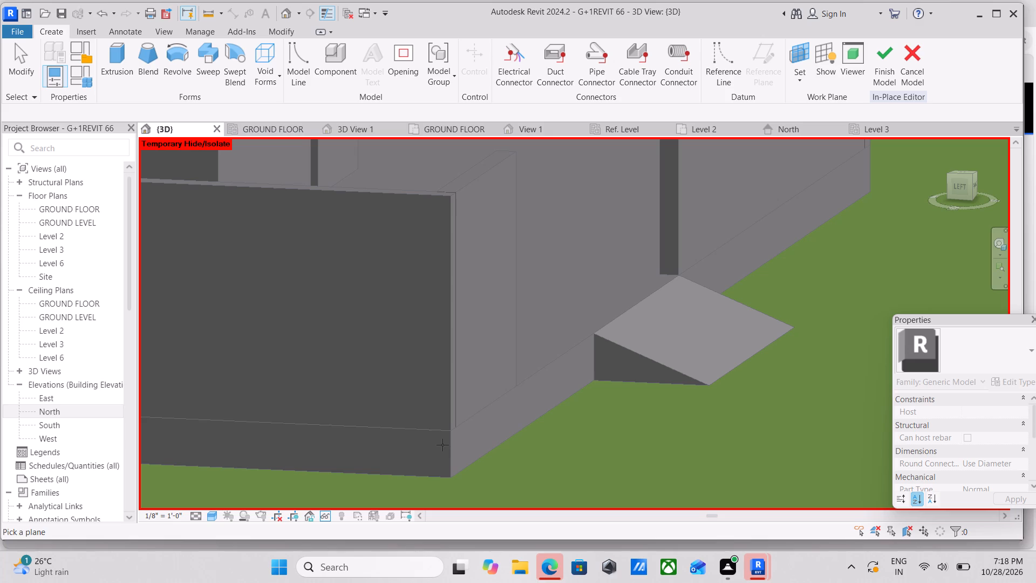
{"action": "left_click", "coordinate": [449, 441]}
Start an extrusion in the Left view and sketch its back edge down the veranda floor and a 2'-6" base to the ramp's toe.
{"action": "scroll", "coordinate": [434, 470], "scroll_direction": "up", "scroll_amount": 2}
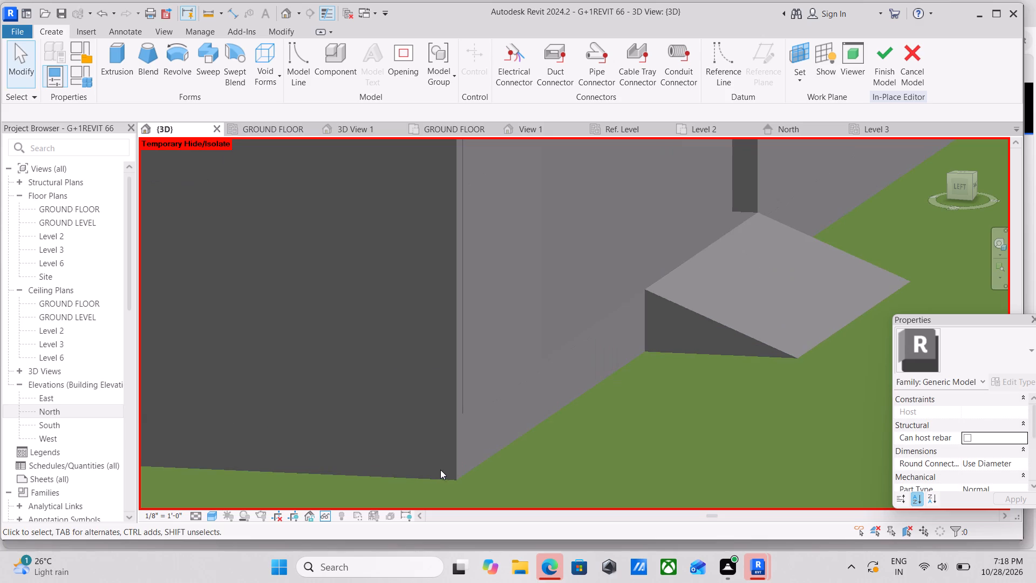
{"action": "scroll", "coordinate": [458, 471], "scroll_direction": "up", "scroll_amount": 2}
{"action": "middle_click_drag", "start_coordinate": [457, 489], "coordinate": [509, 490], "text": "shift"}
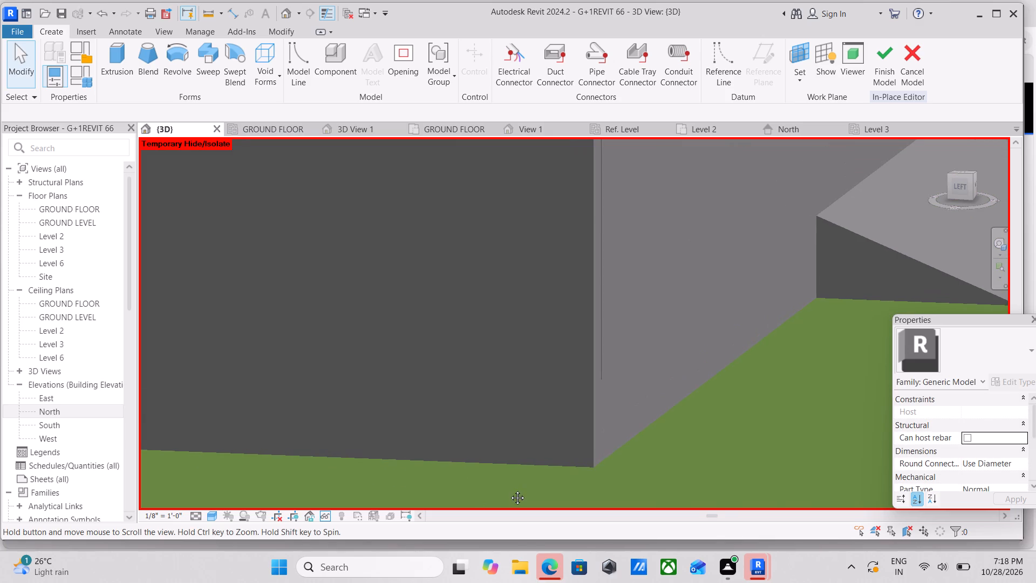
{"action": "middle_click_drag", "start_coordinate": [509, 490], "coordinate": [510, 490], "text": "shift"}
{"action": "middle_click_drag", "start_coordinate": [526, 490], "coordinate": [580, 485], "text": "shift"}
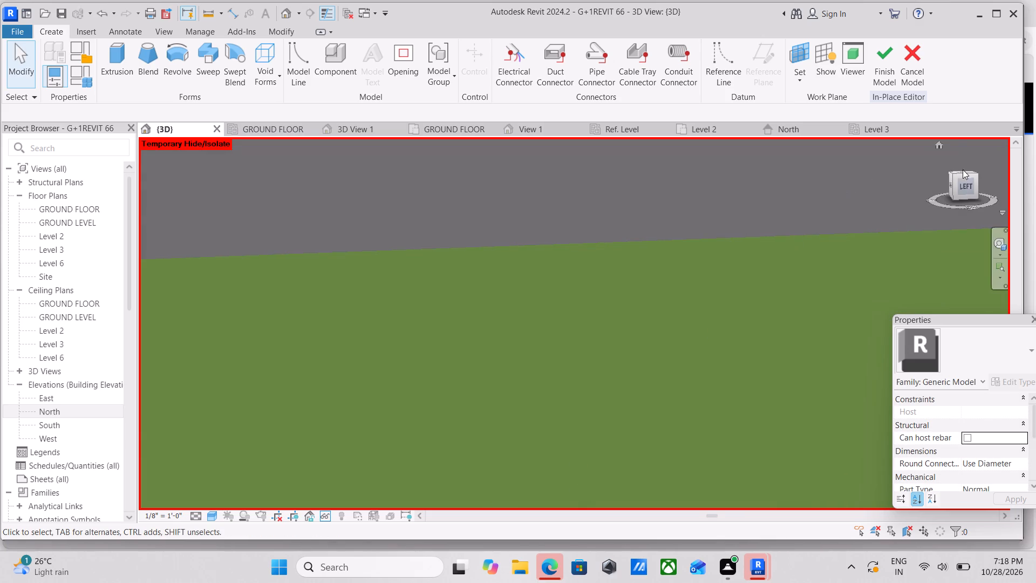
{"action": "left_click", "coordinate": [971, 184]}
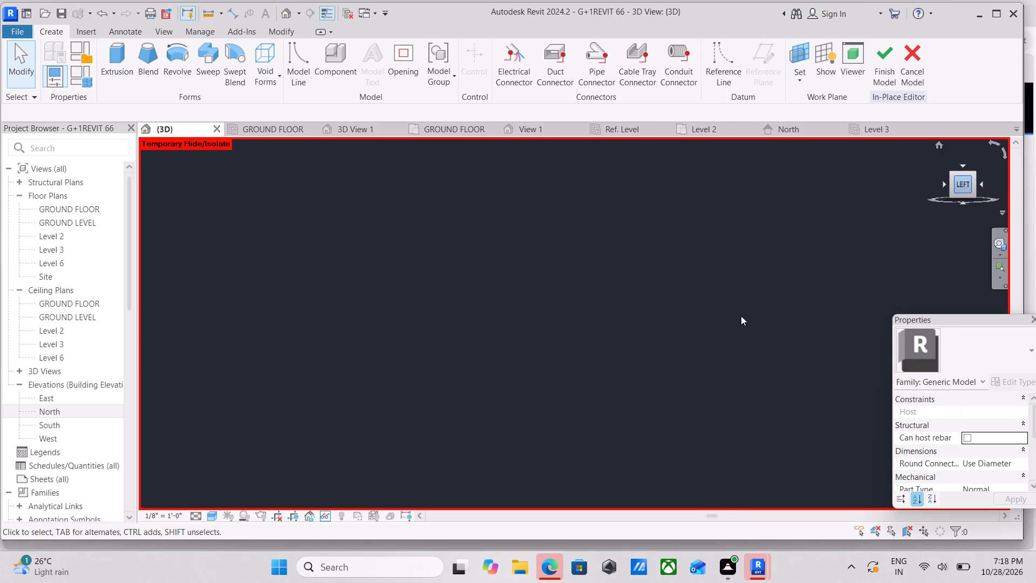
{"action": "scroll", "coordinate": [641, 372], "scroll_direction": "up", "scroll_amount": 10}
{"action": "scroll", "coordinate": [616, 317], "scroll_direction": "up", "scroll_amount": 4}
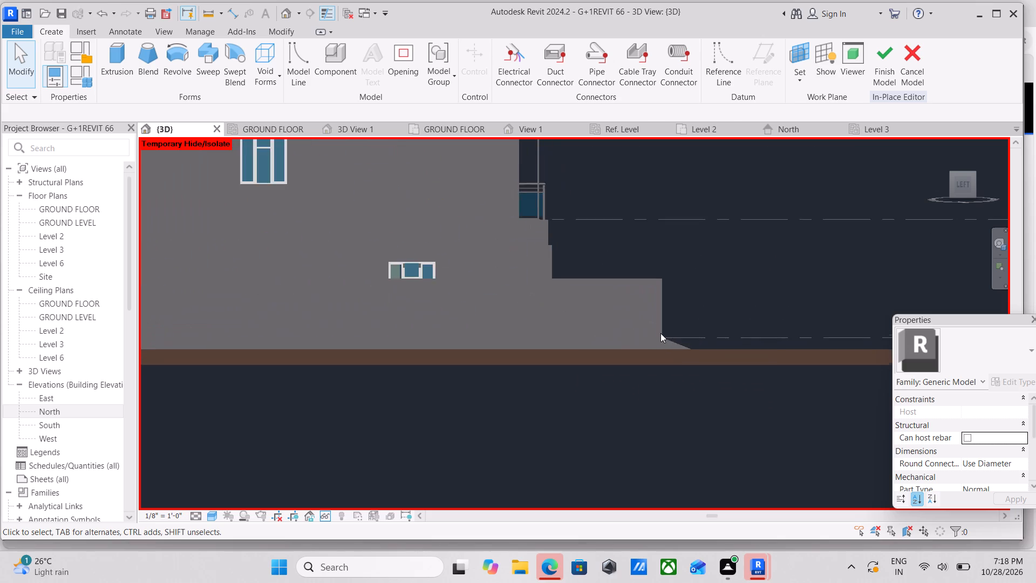
{"action": "scroll", "coordinate": [660, 333], "scroll_direction": "up", "scroll_amount": 16}
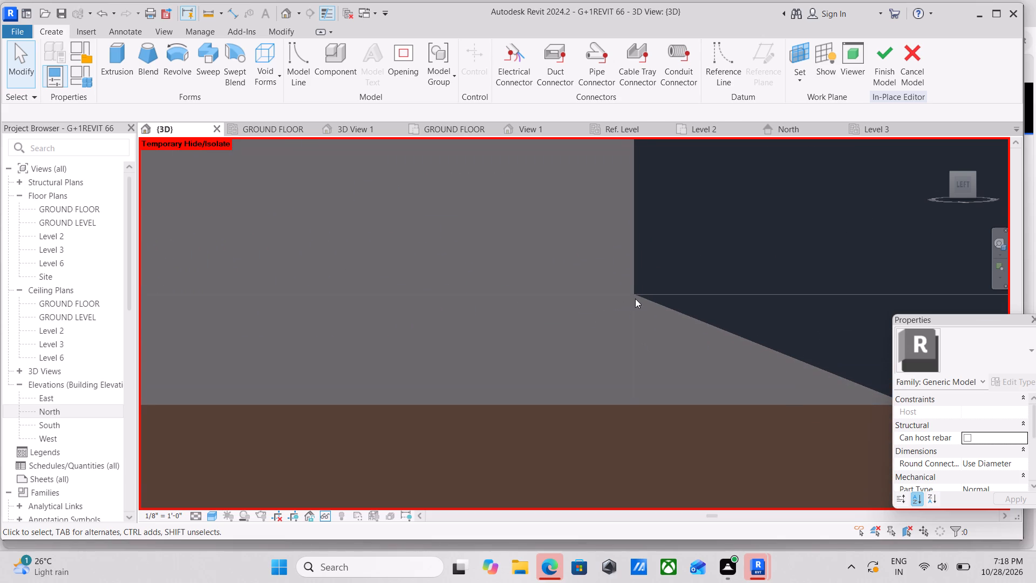
{"action": "left_click", "coordinate": [121, 71]}
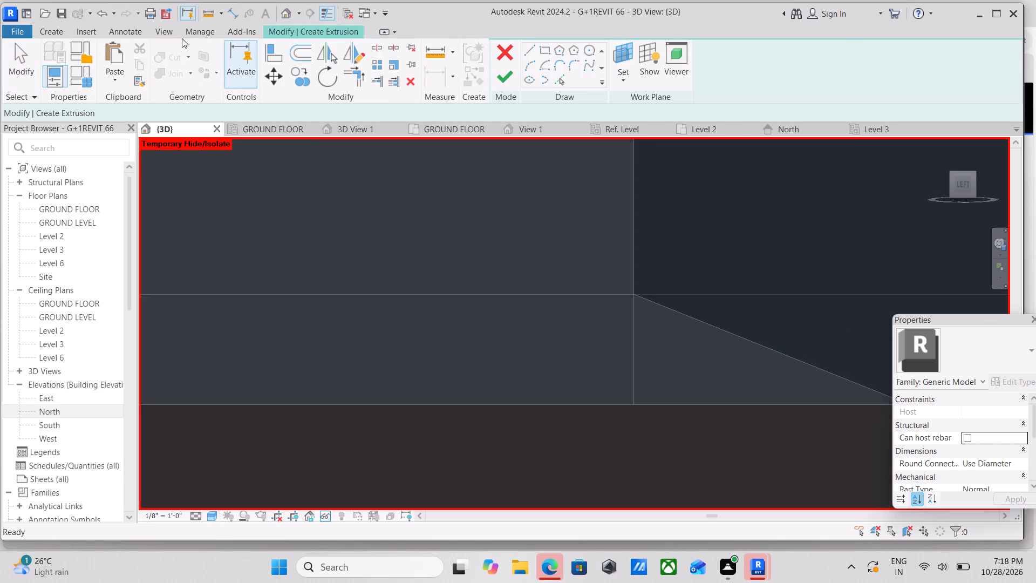
{"action": "left_click", "coordinate": [529, 53]}
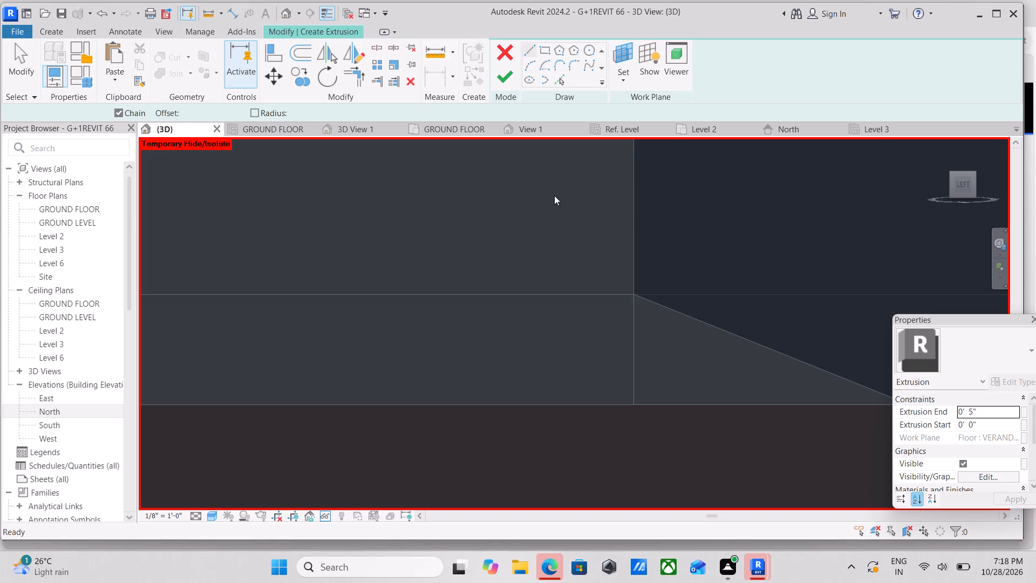
{"action": "left_click", "coordinate": [635, 299]}
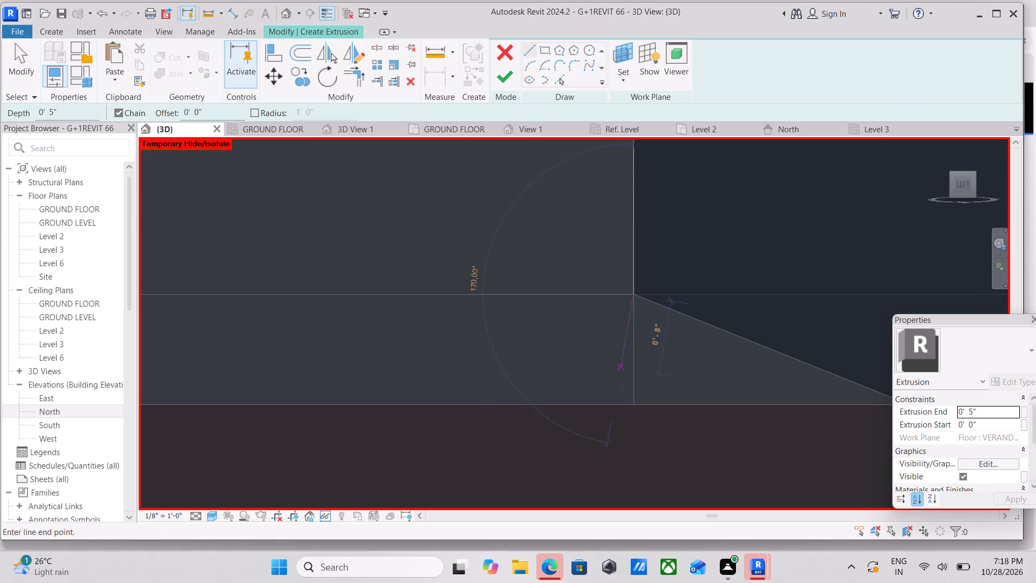
{"action": "left_click", "coordinate": [631, 408]}
{"action": "middle_click_drag", "start_coordinate": [684, 408], "coordinate": [549, 401]}
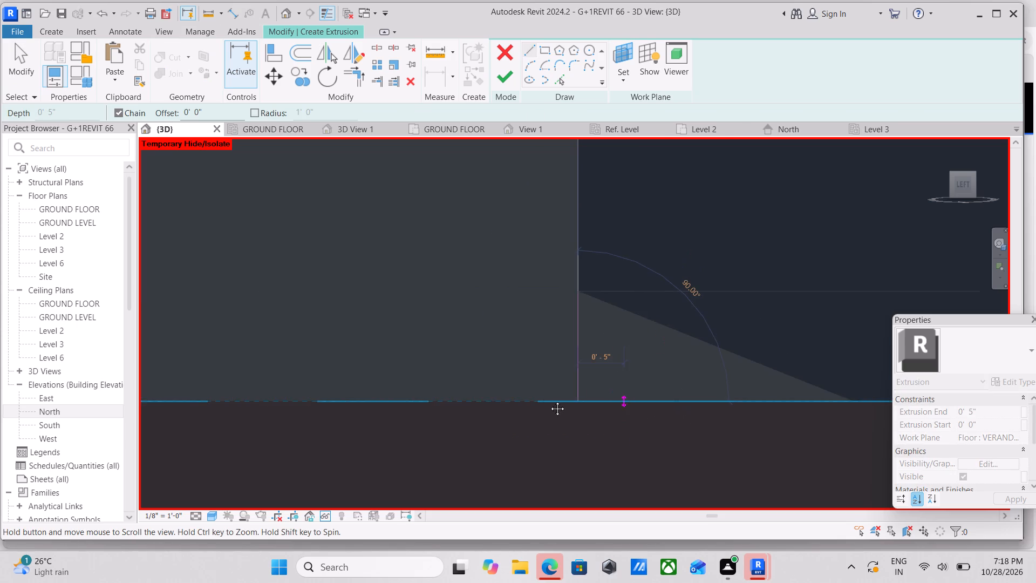
{"action": "middle_click_drag", "start_coordinate": [549, 401], "coordinate": [500, 397]}
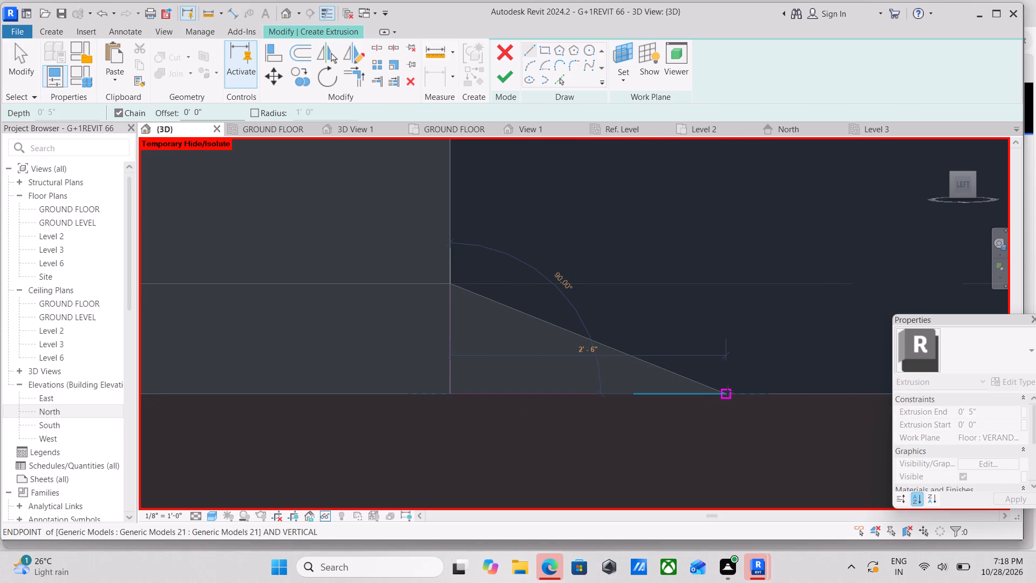
{"action": "left_click", "coordinate": [729, 391]}
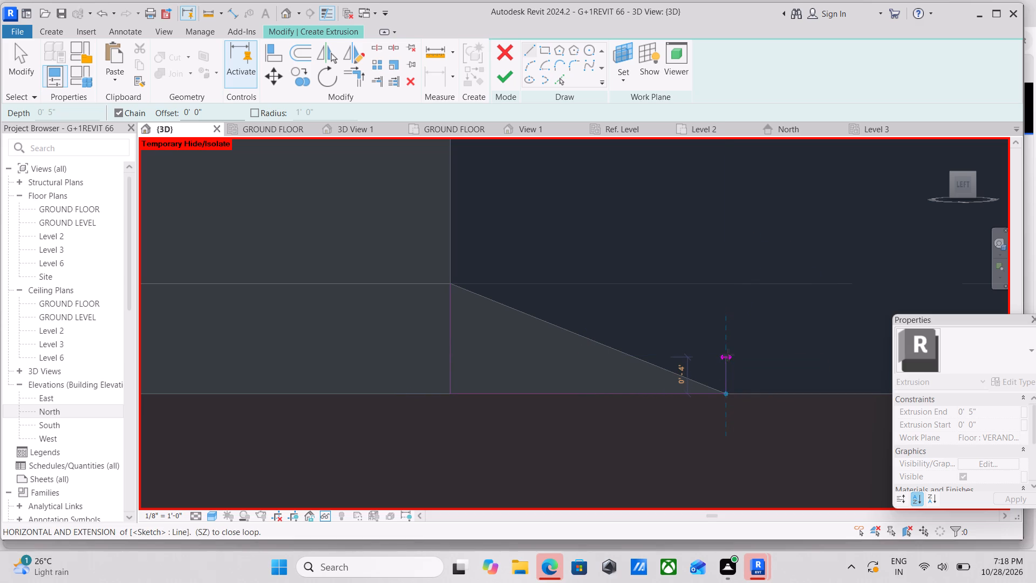
Sketch three steps with treads about 10" deep, rising from the ramp's toe to the veranda floor's top corner, closing the profile.
{"action": "left_click", "coordinate": [727, 354]}
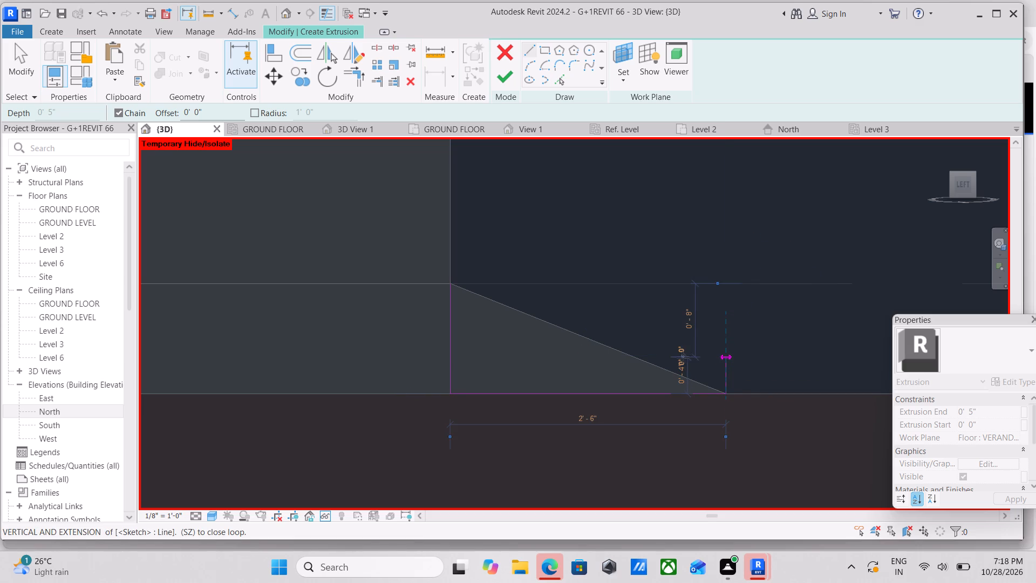
{"action": "left_click", "coordinate": [642, 361]}
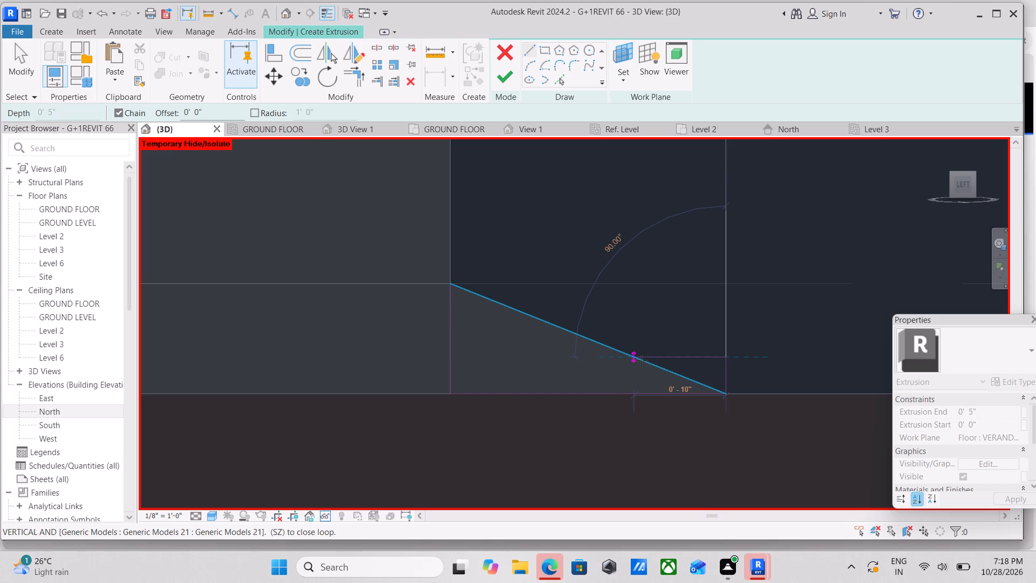
{"action": "left_click", "coordinate": [635, 315]}
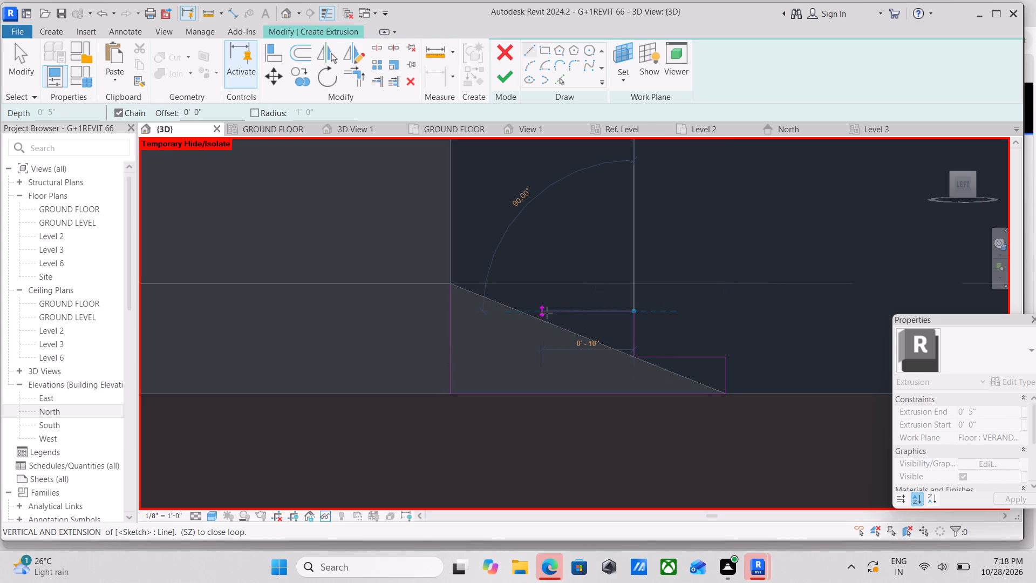
{"action": "left_click", "coordinate": [545, 313]}
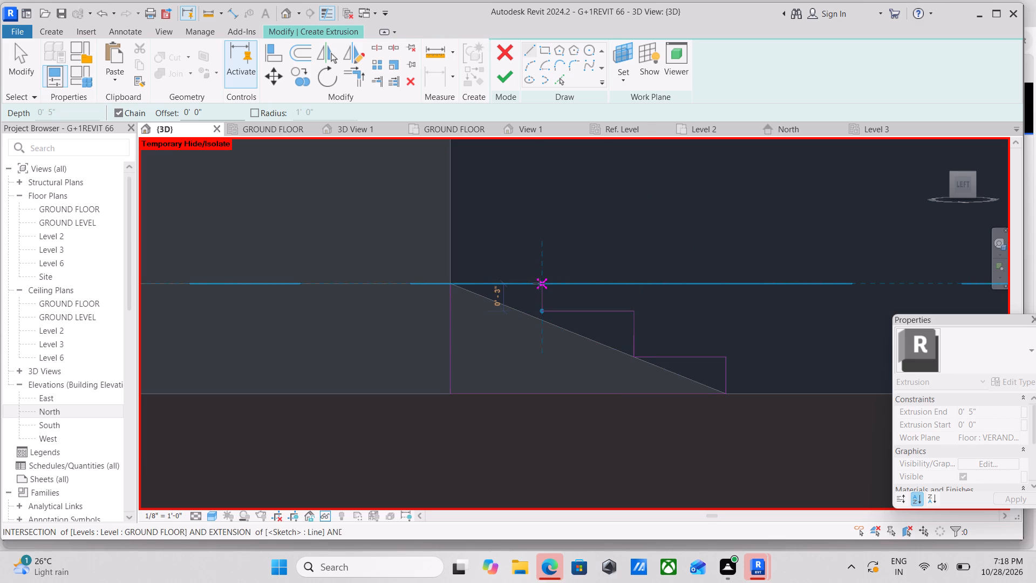
{"action": "left_click", "coordinate": [539, 283]}
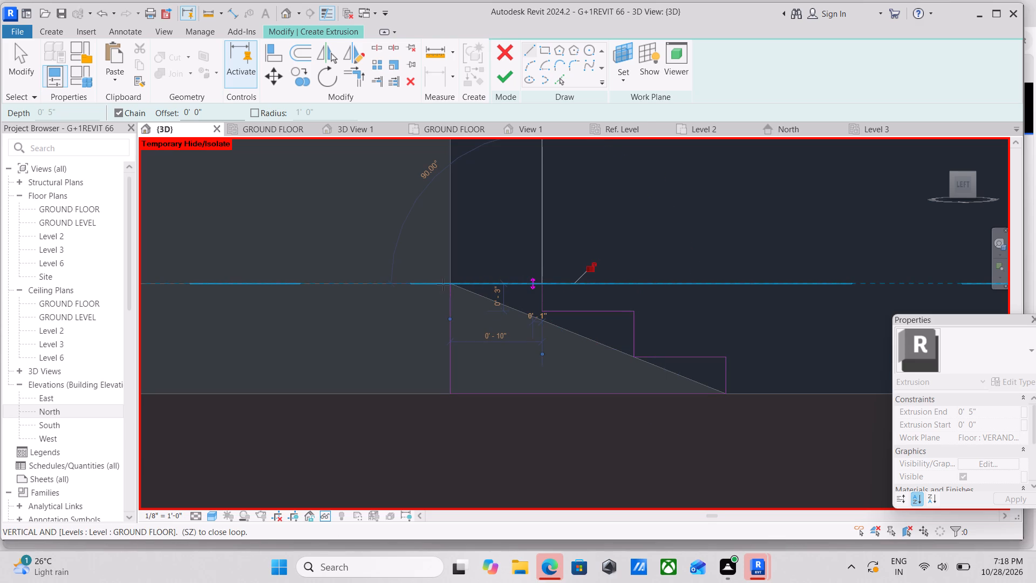
{"action": "left_click", "coordinate": [450, 284]}
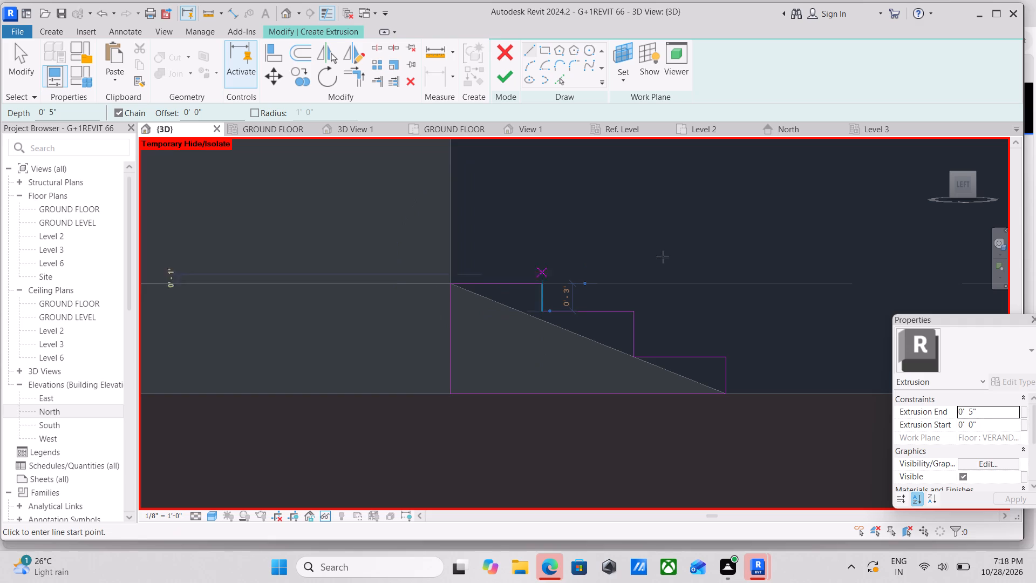
Finish the stepped profile as a 5" deep solid extrusion and complete the in-place model.
{"action": "scroll", "coordinate": [676, 254], "scroll_direction": "down", "scroll_amount": 2}
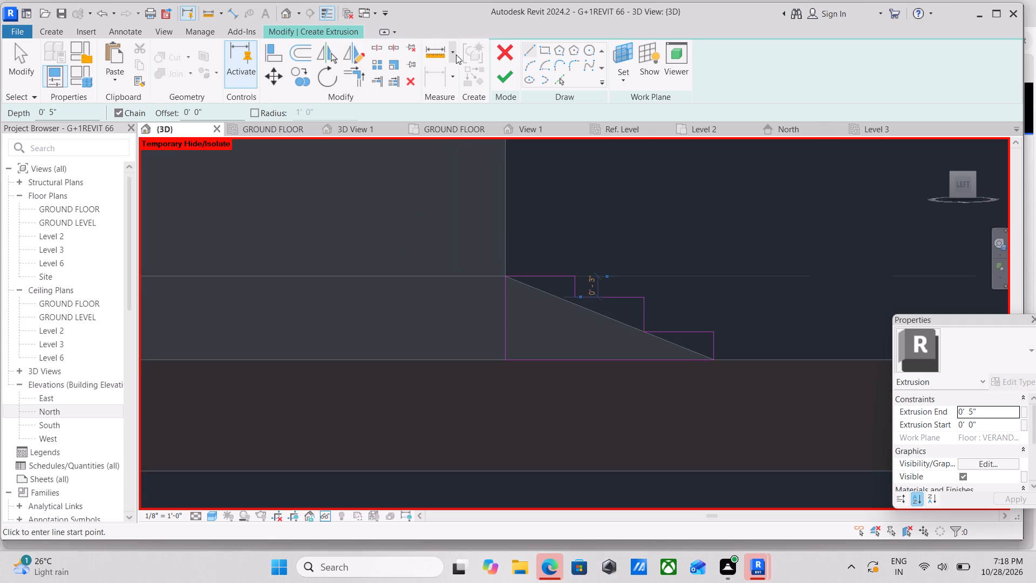
{"action": "scroll", "coordinate": [950, 475], "scroll_direction": "down", "scroll_amount": 3}
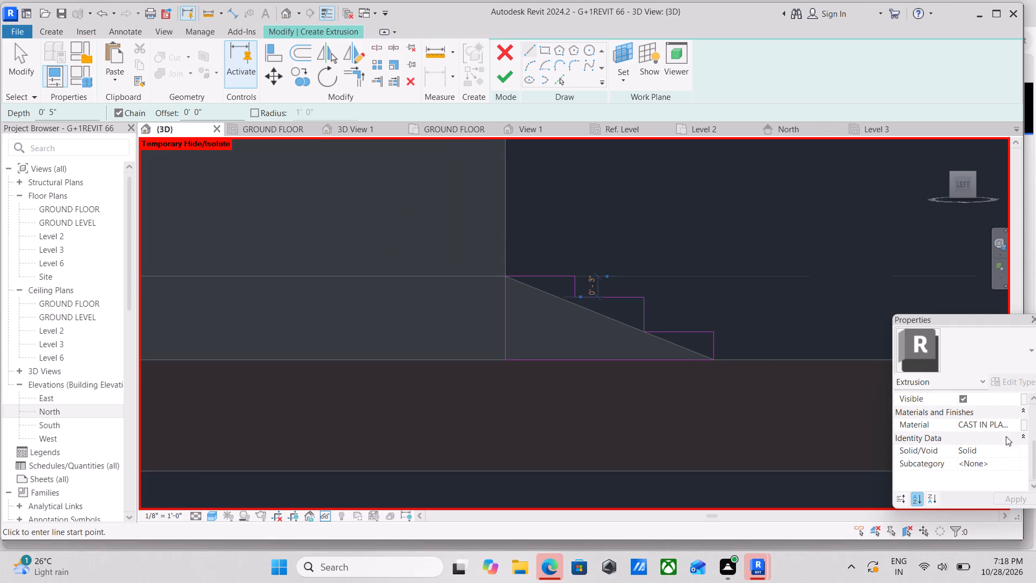
{"action": "left_click", "coordinate": [502, 79]}
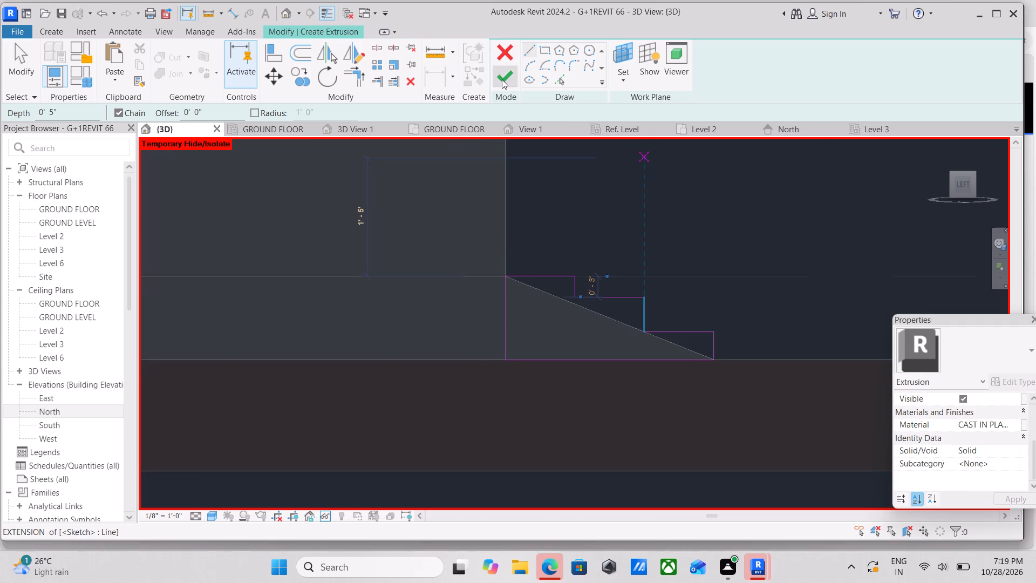
{"action": "scroll", "coordinate": [611, 273], "scroll_direction": "down", "scroll_amount": 2}
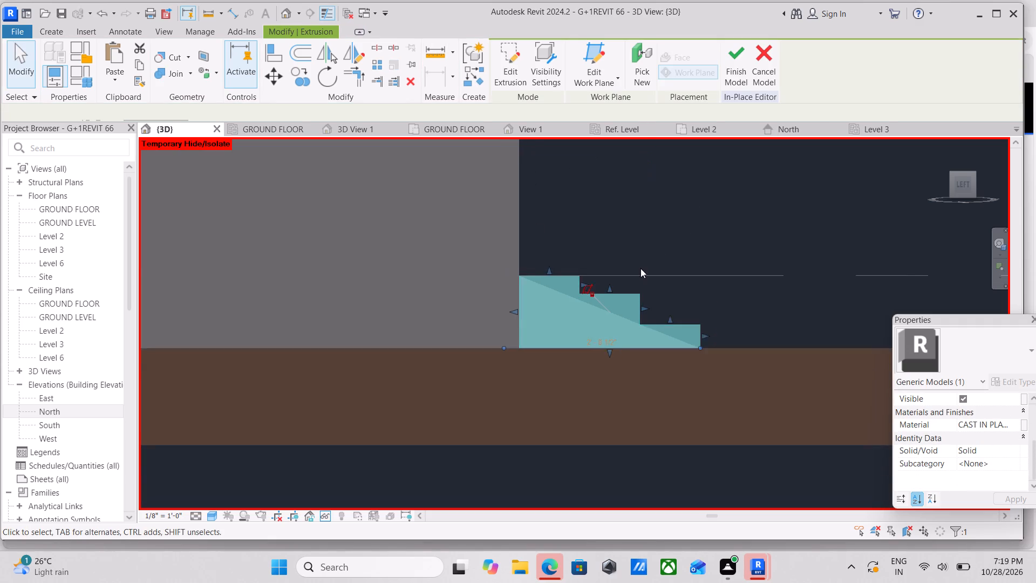
{"action": "scroll", "coordinate": [640, 268], "scroll_direction": "down", "scroll_amount": 1}
{"action": "middle_click_drag", "start_coordinate": [687, 276], "coordinate": [609, 348], "text": "shift"}
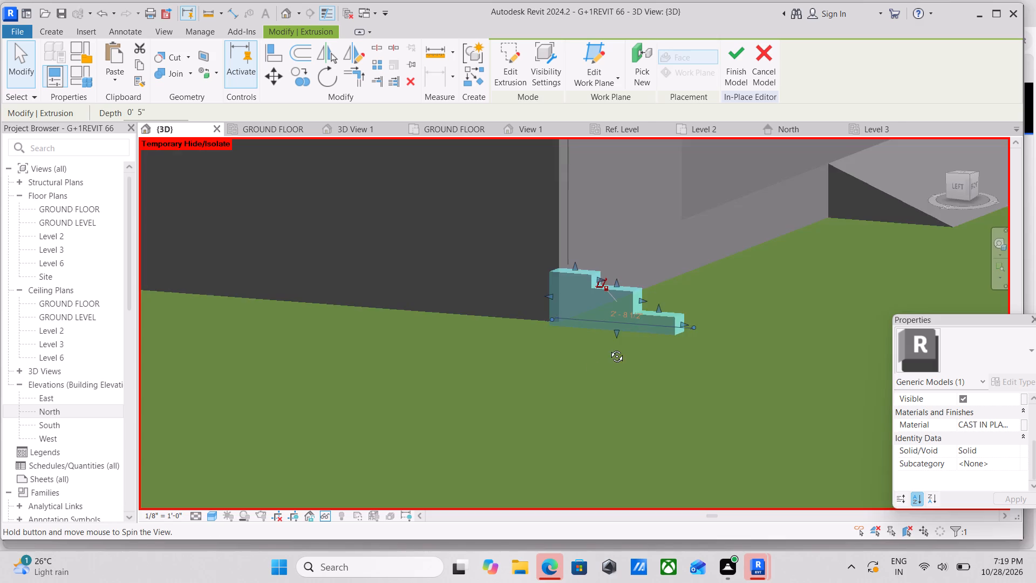
{"action": "middle_click_drag", "start_coordinate": [609, 348], "coordinate": [474, 397], "text": "shift"}
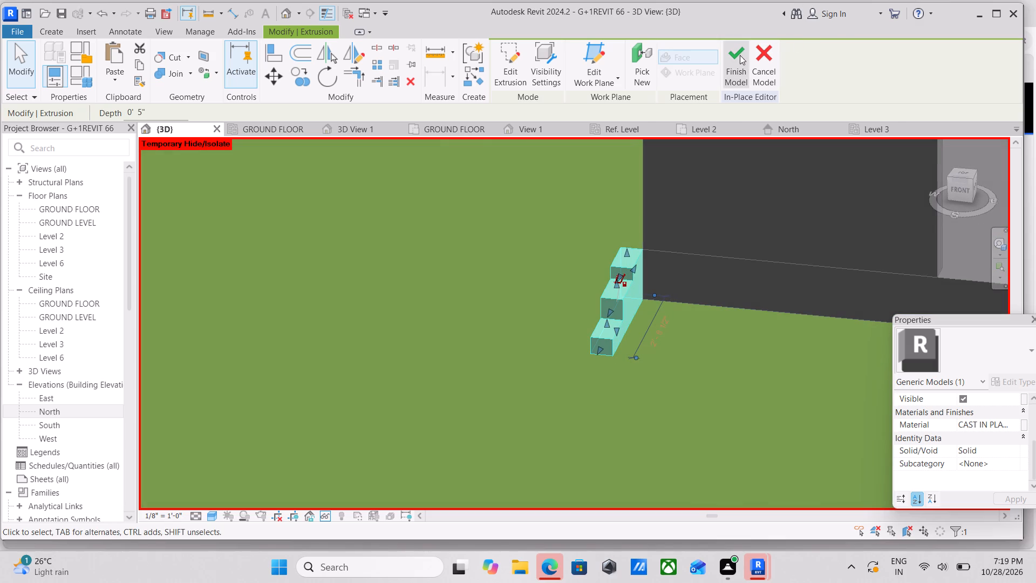
{"action": "left_click", "coordinate": [739, 55]}
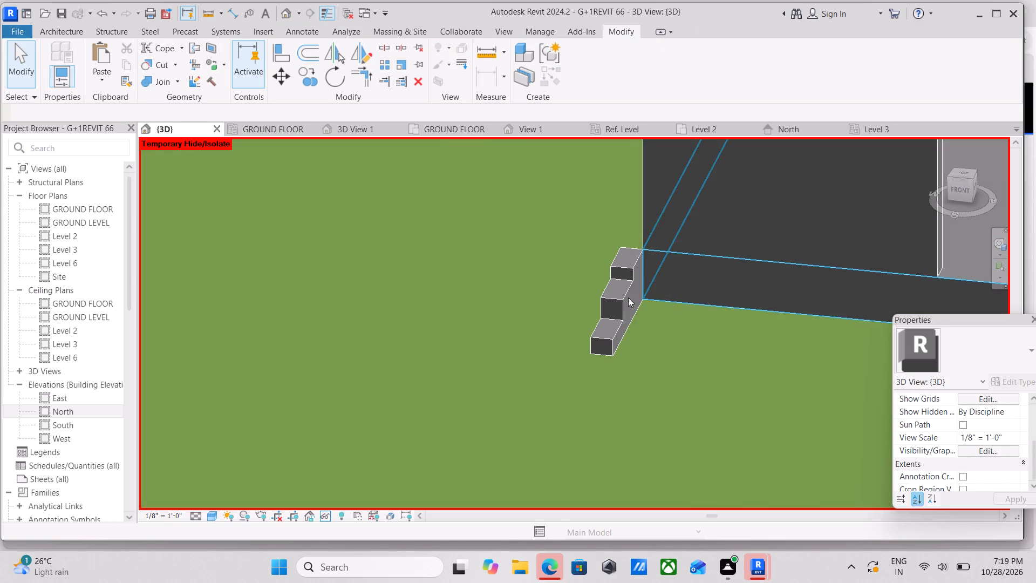
Stretch the steps along the veranda floor's front edge from the corner to just short of the ramp.
{"action": "left_click", "coordinate": [617, 296]}
{"action": "left_click_drag", "start_coordinate": [636, 304], "coordinate": [715, 327]}
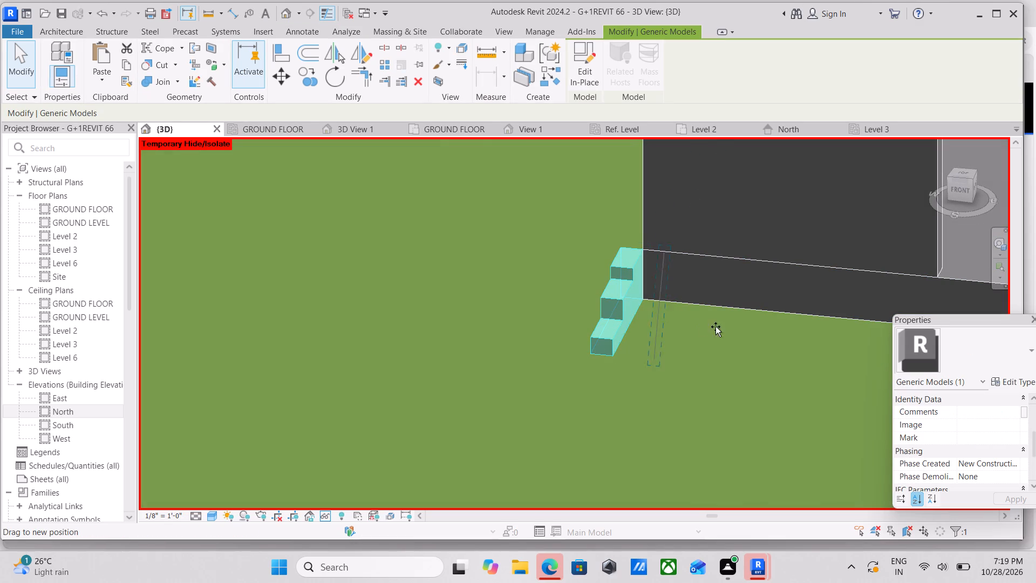
{"action": "left_click_drag", "start_coordinate": [715, 327], "coordinate": [776, 341]}
{"action": "middle_click_drag", "start_coordinate": [776, 341], "coordinate": [638, 274]}
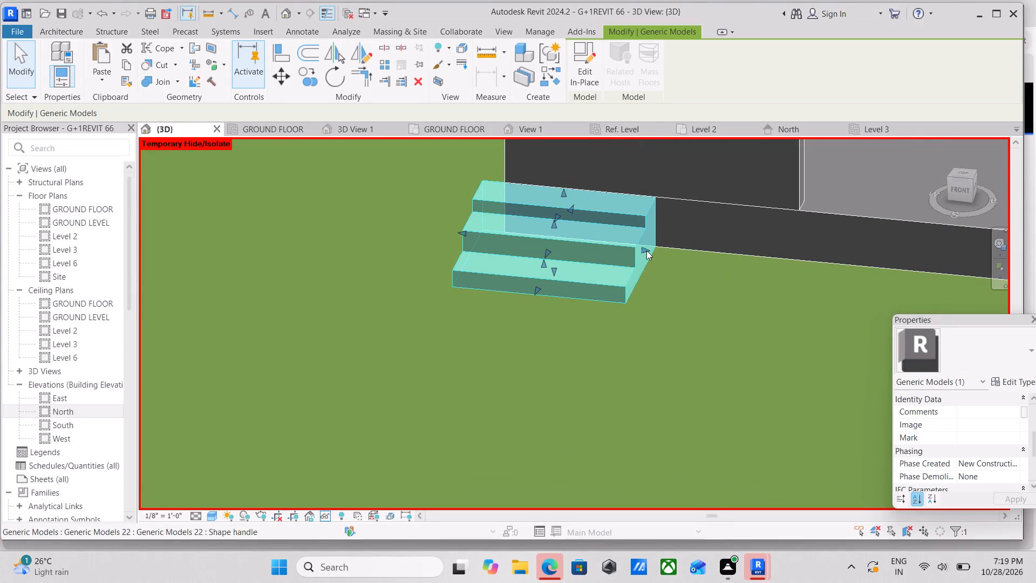
{"action": "left_click_drag", "start_coordinate": [646, 250], "coordinate": [851, 281]}
{"action": "middle_click_drag", "start_coordinate": [862, 281], "coordinate": [631, 268]}
{"action": "scroll", "coordinate": [730, 284], "scroll_direction": "down", "scroll_amount": 2}
{"action": "scroll", "coordinate": [730, 284], "scroll_direction": "up", "scroll_amount": 1}
{"action": "scroll", "coordinate": [730, 284], "scroll_direction": "down", "scroll_amount": 1}
{"action": "middle_click_drag", "start_coordinate": [730, 284], "coordinate": [653, 363]}
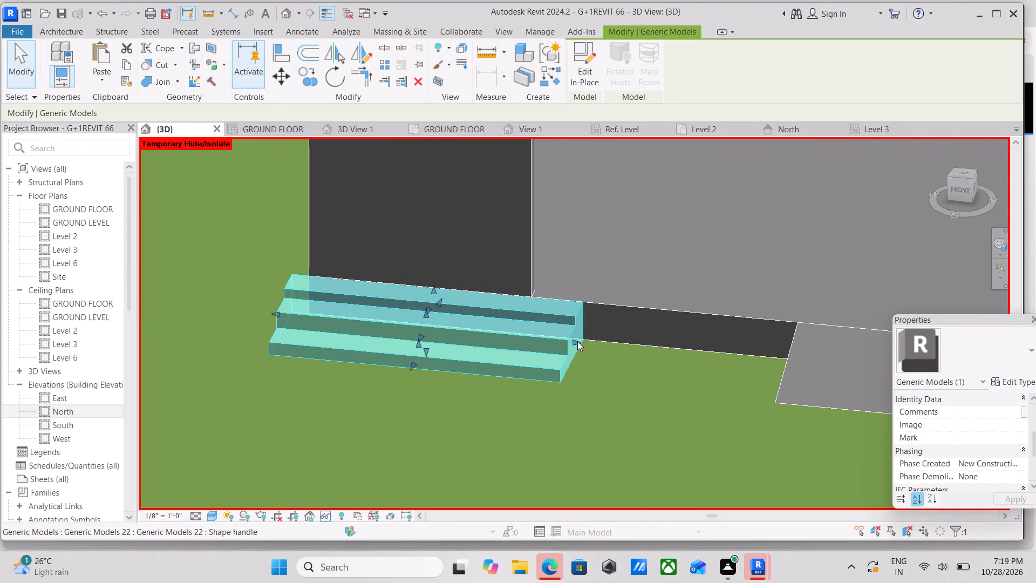
{"action": "left_click_drag", "start_coordinate": [580, 343], "coordinate": [741, 375]}
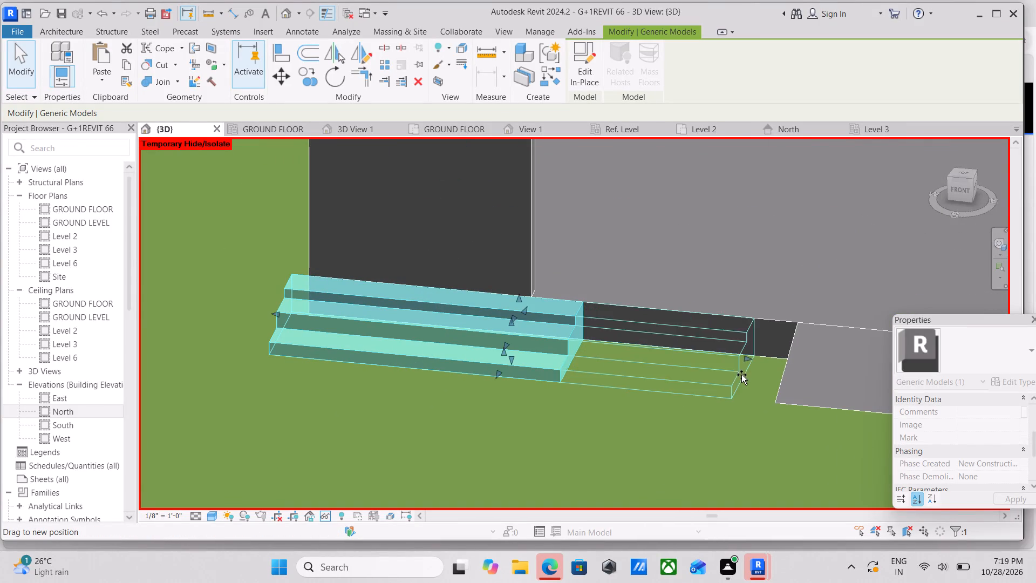
{"action": "left_click_drag", "start_coordinate": [741, 375], "coordinate": [774, 379]}
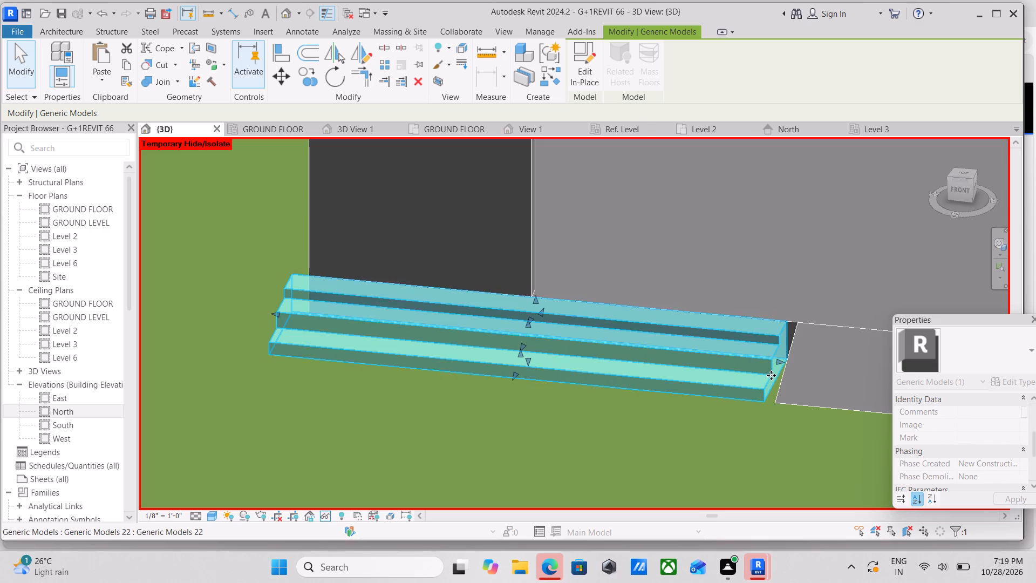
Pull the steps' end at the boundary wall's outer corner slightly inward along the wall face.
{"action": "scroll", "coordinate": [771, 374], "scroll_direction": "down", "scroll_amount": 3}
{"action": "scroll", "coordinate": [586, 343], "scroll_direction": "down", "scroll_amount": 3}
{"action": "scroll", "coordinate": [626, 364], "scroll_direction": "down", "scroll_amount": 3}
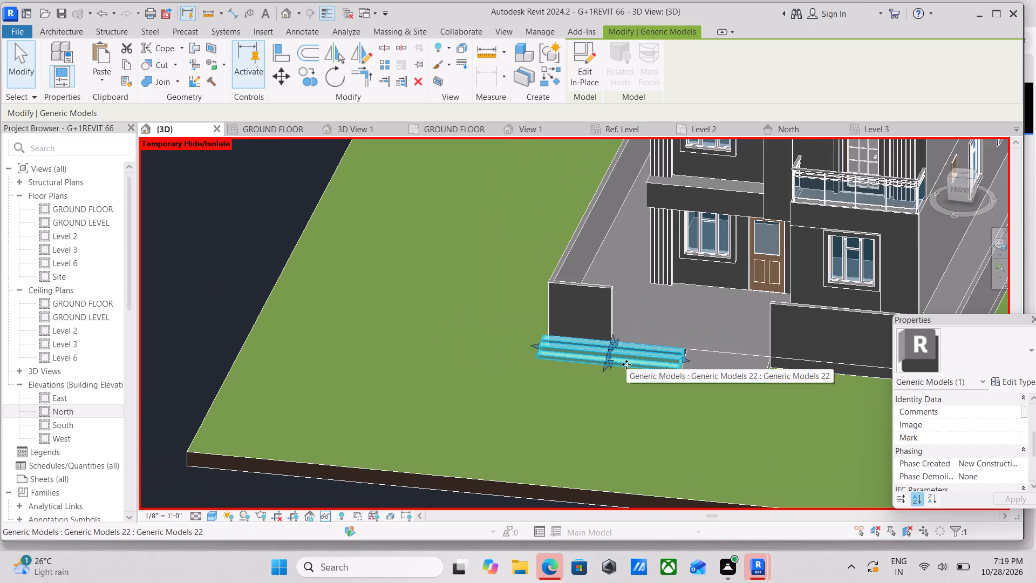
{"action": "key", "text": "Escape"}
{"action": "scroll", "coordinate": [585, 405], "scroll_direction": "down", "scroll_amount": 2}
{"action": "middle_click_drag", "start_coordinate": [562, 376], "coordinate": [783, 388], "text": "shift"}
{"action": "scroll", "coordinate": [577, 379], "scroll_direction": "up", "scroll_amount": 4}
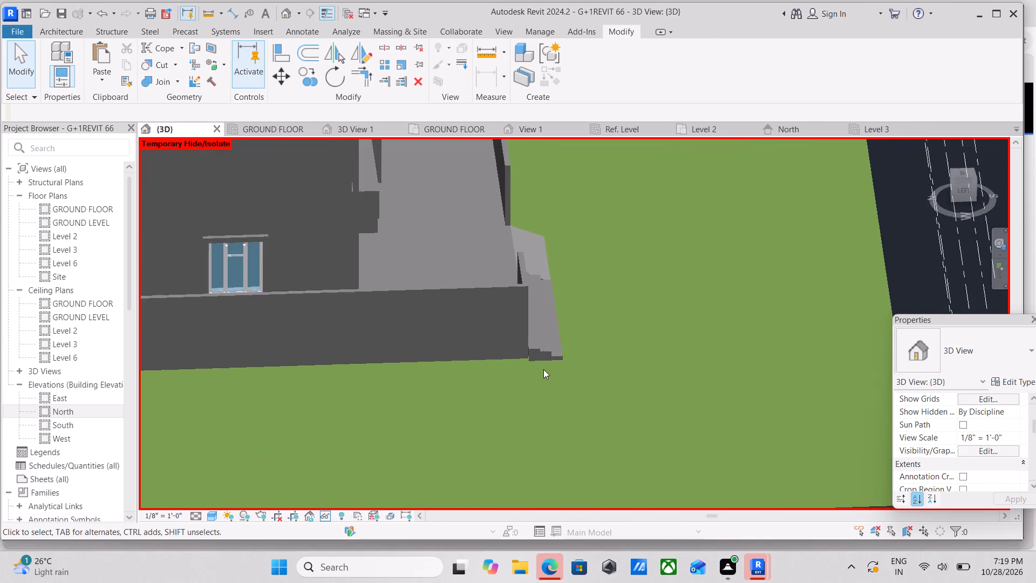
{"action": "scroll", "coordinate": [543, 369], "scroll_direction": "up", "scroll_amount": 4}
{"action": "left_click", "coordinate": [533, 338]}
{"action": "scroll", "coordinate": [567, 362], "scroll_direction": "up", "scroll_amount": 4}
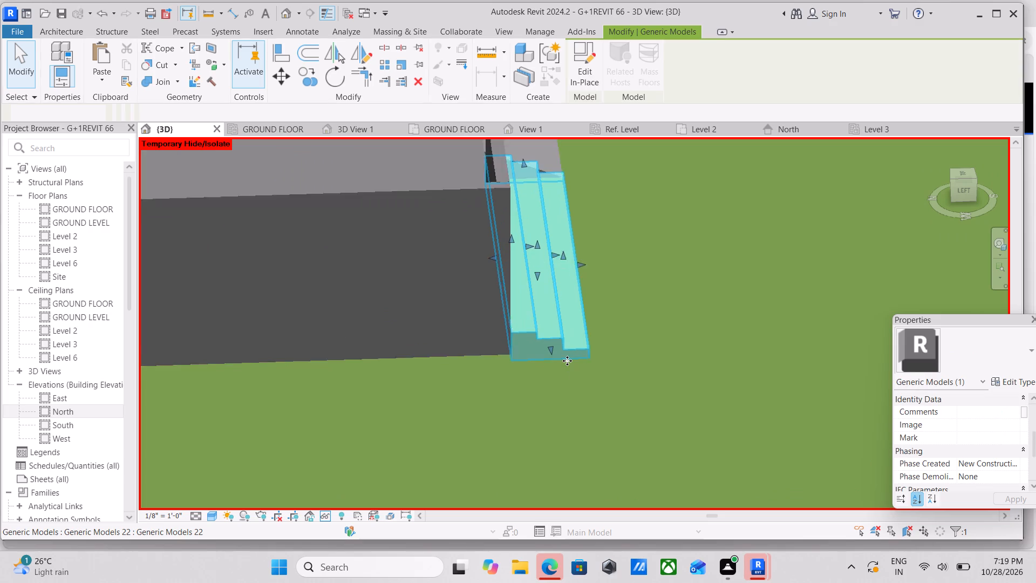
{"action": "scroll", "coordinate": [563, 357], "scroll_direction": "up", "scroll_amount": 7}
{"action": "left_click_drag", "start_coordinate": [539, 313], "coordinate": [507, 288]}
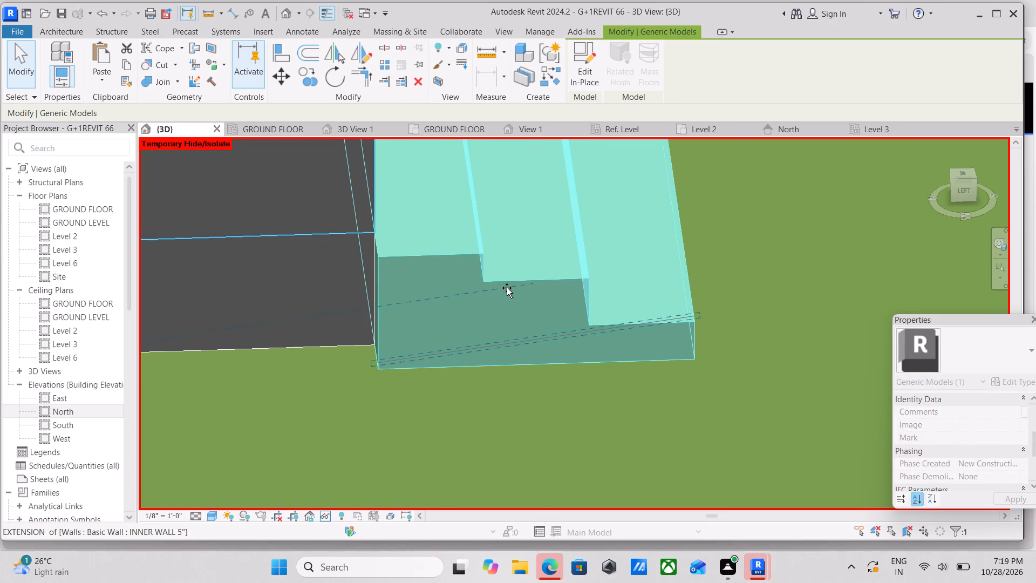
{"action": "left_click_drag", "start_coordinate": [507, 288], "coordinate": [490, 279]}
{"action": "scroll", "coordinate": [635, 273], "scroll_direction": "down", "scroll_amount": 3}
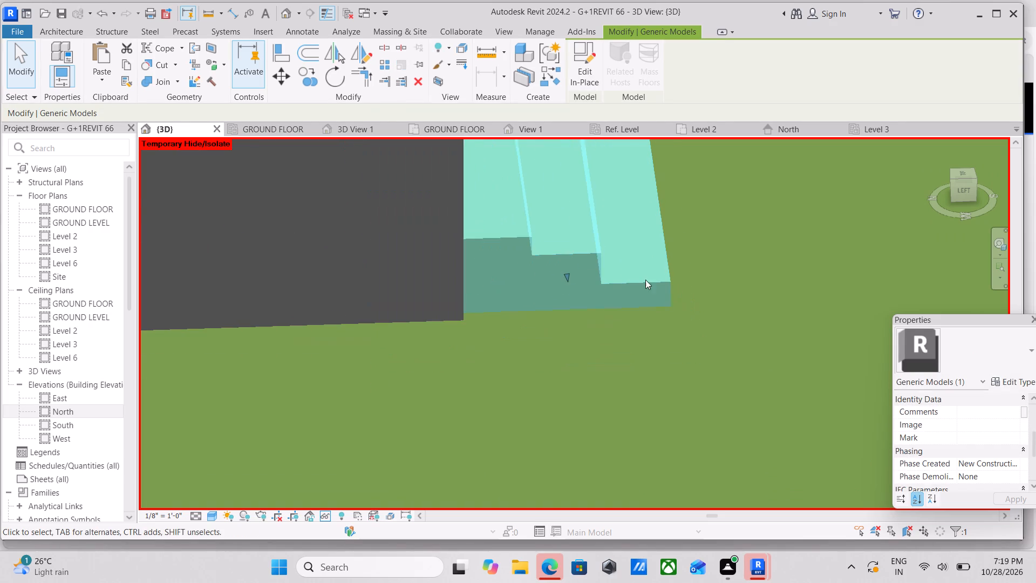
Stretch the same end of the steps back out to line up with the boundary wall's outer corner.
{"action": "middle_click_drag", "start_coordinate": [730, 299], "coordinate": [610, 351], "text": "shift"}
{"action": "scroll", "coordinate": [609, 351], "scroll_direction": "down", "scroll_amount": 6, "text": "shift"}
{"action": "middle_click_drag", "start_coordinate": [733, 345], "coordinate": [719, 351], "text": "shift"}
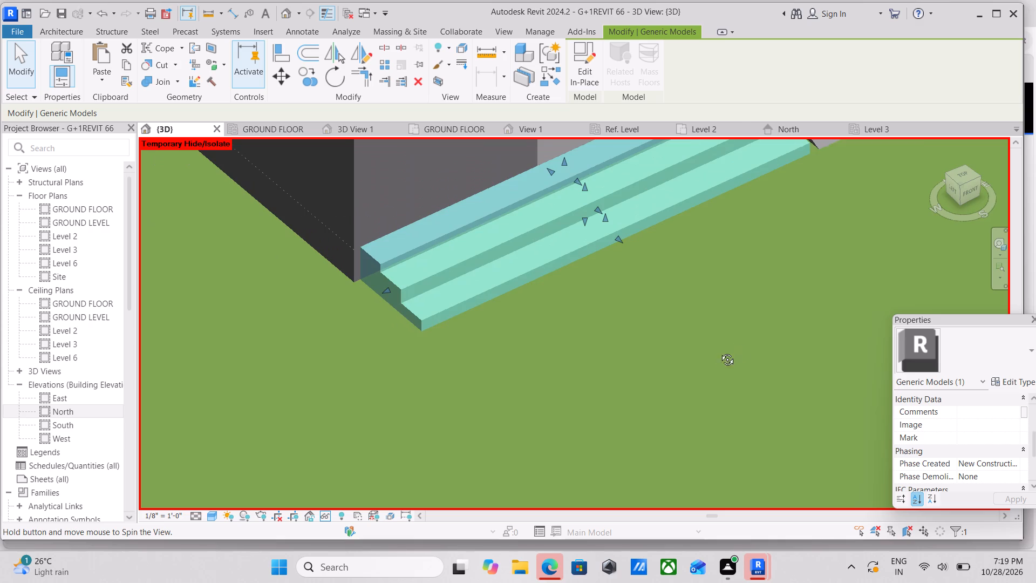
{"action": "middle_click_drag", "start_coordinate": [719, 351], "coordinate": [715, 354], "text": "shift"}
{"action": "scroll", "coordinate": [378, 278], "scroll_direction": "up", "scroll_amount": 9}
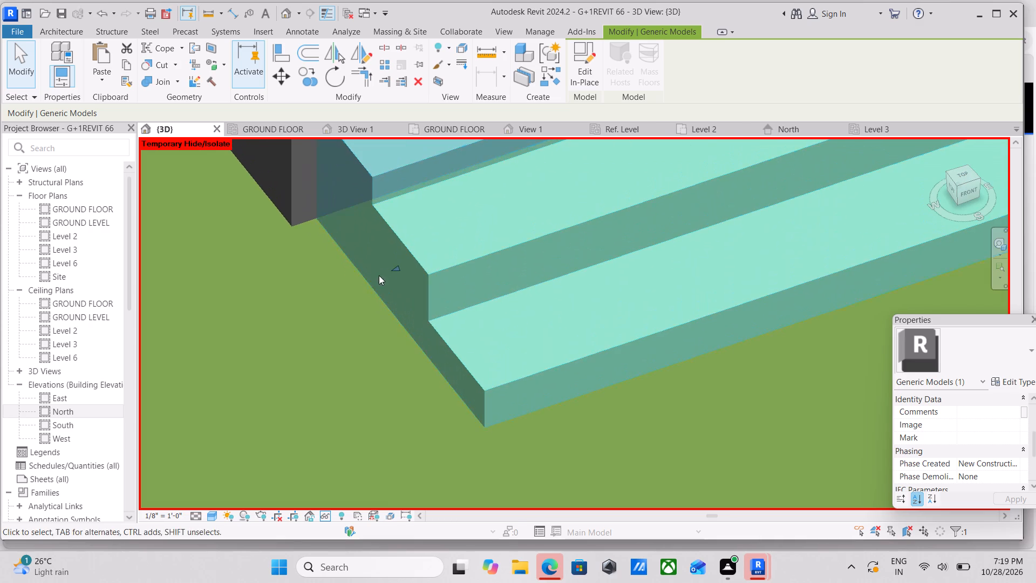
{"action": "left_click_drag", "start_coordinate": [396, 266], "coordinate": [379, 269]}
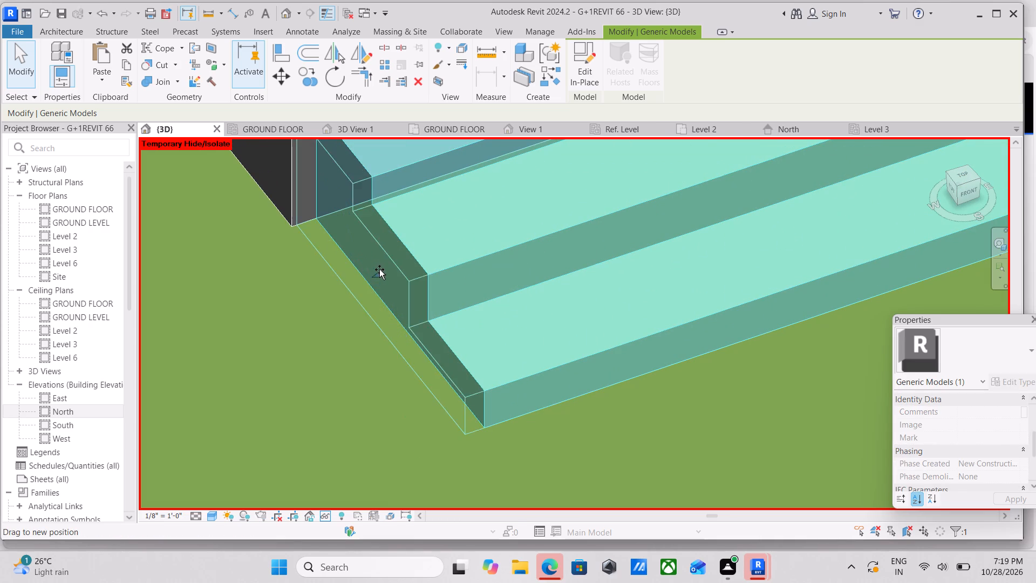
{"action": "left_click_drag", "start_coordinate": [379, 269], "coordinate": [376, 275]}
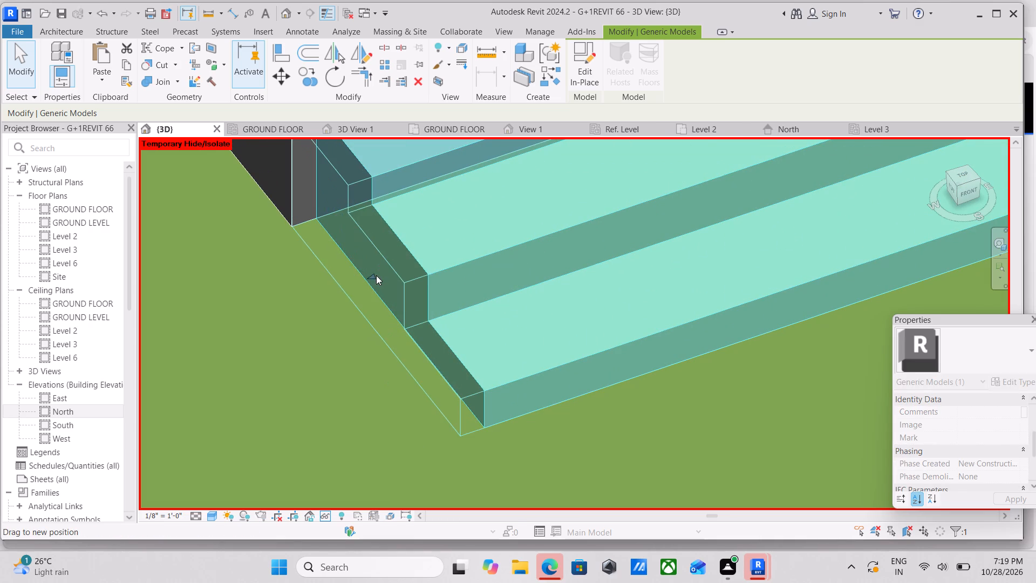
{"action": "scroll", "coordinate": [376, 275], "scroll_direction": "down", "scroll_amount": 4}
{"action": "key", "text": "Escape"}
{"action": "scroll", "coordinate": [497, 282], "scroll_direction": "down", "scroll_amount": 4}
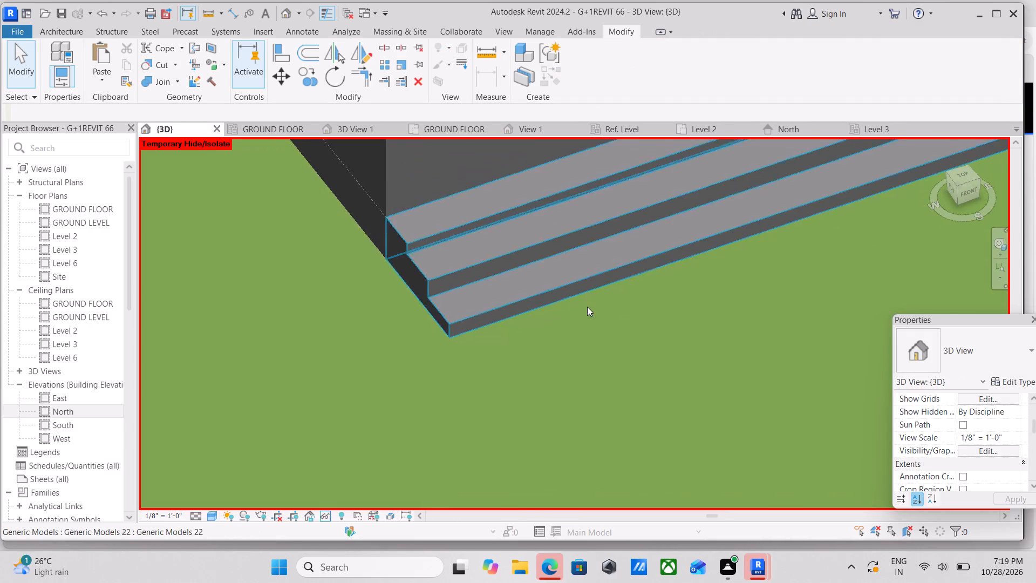
Stretch the steps' other end slightly towards the ramp to narrow the gap between them.
{"action": "scroll", "coordinate": [635, 309], "scroll_direction": "down", "scroll_amount": 3}
{"action": "middle_click_drag", "start_coordinate": [635, 309], "coordinate": [522, 378]}
{"action": "scroll", "coordinate": [638, 281], "scroll_direction": "up", "scroll_amount": 3}
{"action": "scroll", "coordinate": [643, 283], "scroll_direction": "down", "scroll_amount": 2}
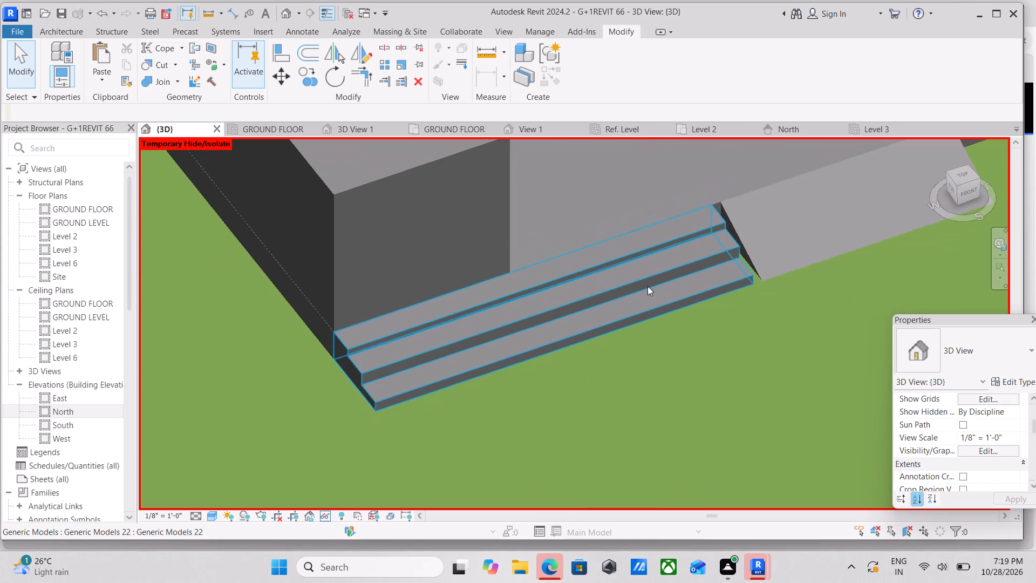
{"action": "scroll", "coordinate": [685, 315], "scroll_direction": "down", "scroll_amount": 4}
{"action": "middle_click_drag", "start_coordinate": [692, 336], "coordinate": [658, 357], "text": "shift"}
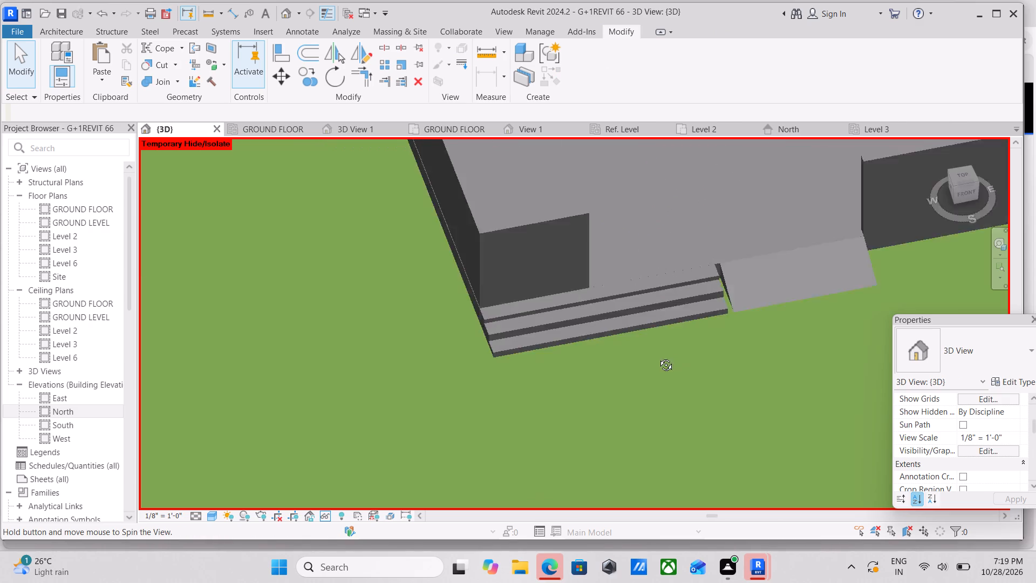
{"action": "middle_click_drag", "start_coordinate": [658, 357], "coordinate": [560, 377], "text": "shift"}
{"action": "scroll", "coordinate": [689, 385], "scroll_direction": "up", "scroll_amount": 10}
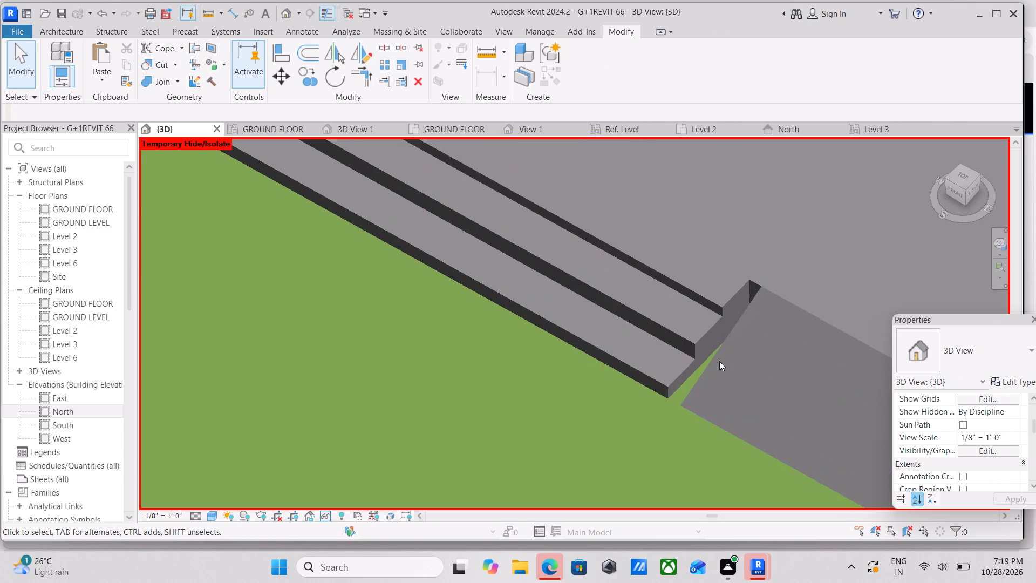
{"action": "scroll", "coordinate": [719, 361], "scroll_direction": "up", "scroll_amount": 4}
{"action": "left_click", "coordinate": [674, 273]}
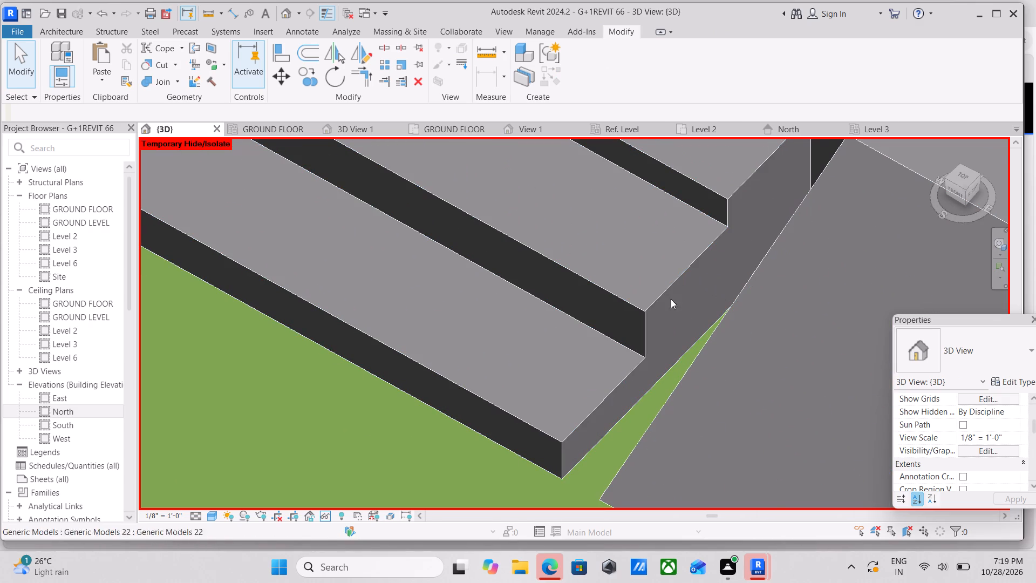
{"action": "left_click", "coordinate": [651, 304]}
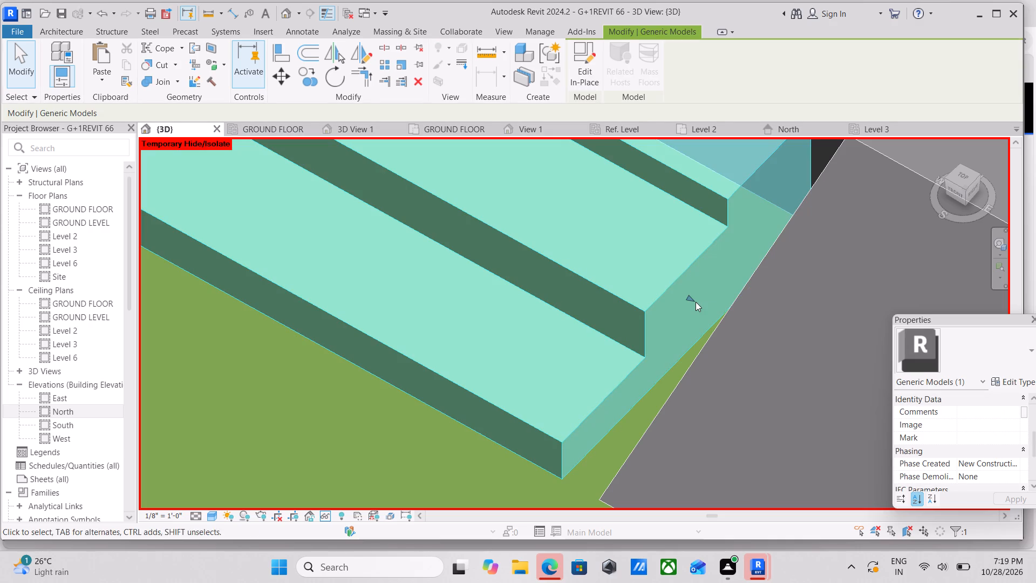
{"action": "left_click_drag", "start_coordinate": [696, 302], "coordinate": [710, 310]}
{"action": "scroll", "coordinate": [710, 310], "scroll_direction": "down", "scroll_amount": 5}
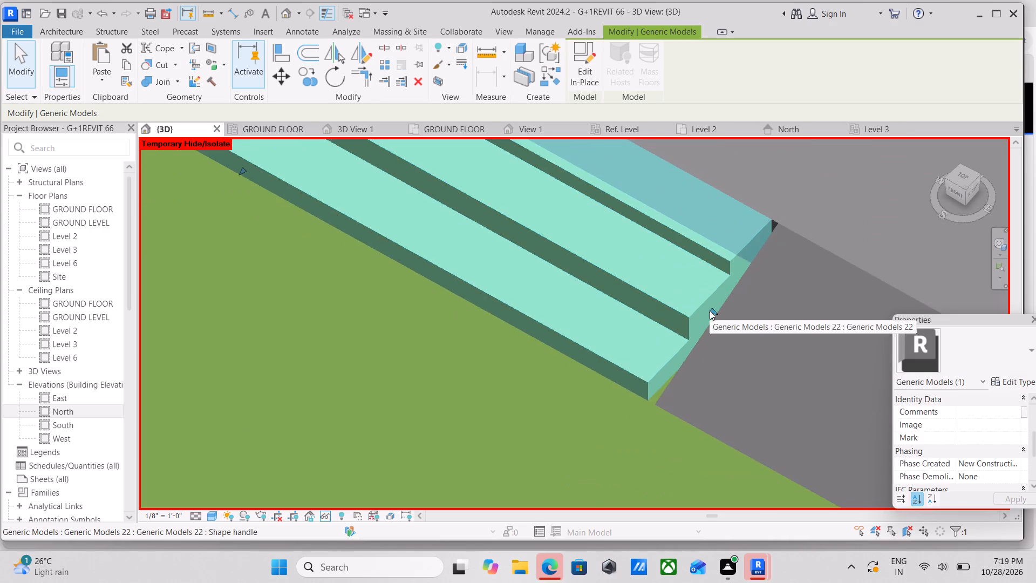
{"action": "key", "text": "Escape"}
{"action": "scroll", "coordinate": [710, 310], "scroll_direction": "down", "scroll_amount": 5}
{"action": "scroll", "coordinate": [670, 360], "scroll_direction": "down", "scroll_amount": 9}
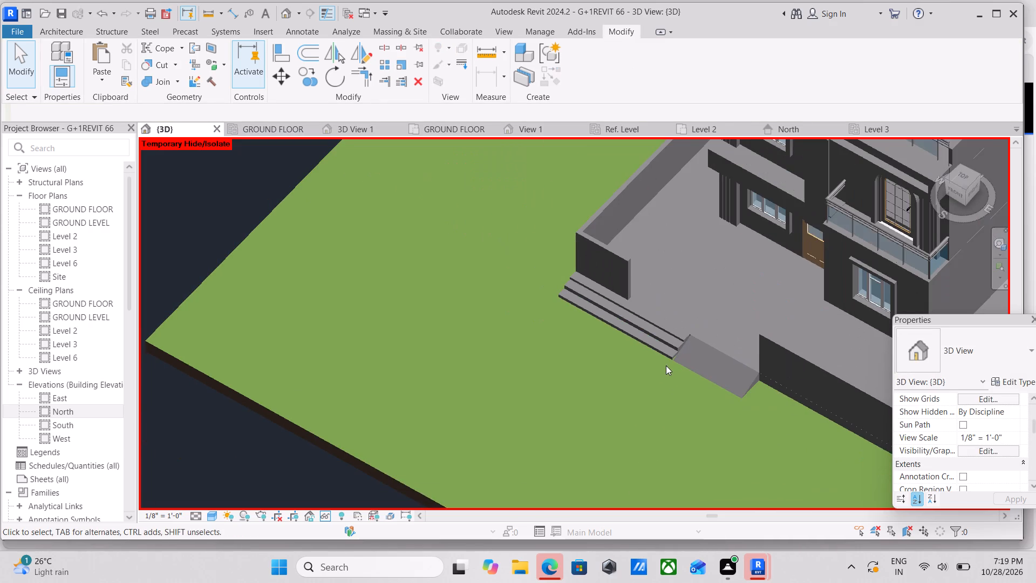
Shorten the steps from the boundary wall's outer corner to the wall end at the entrance opening.
{"action": "left_click", "coordinate": [571, 284]}
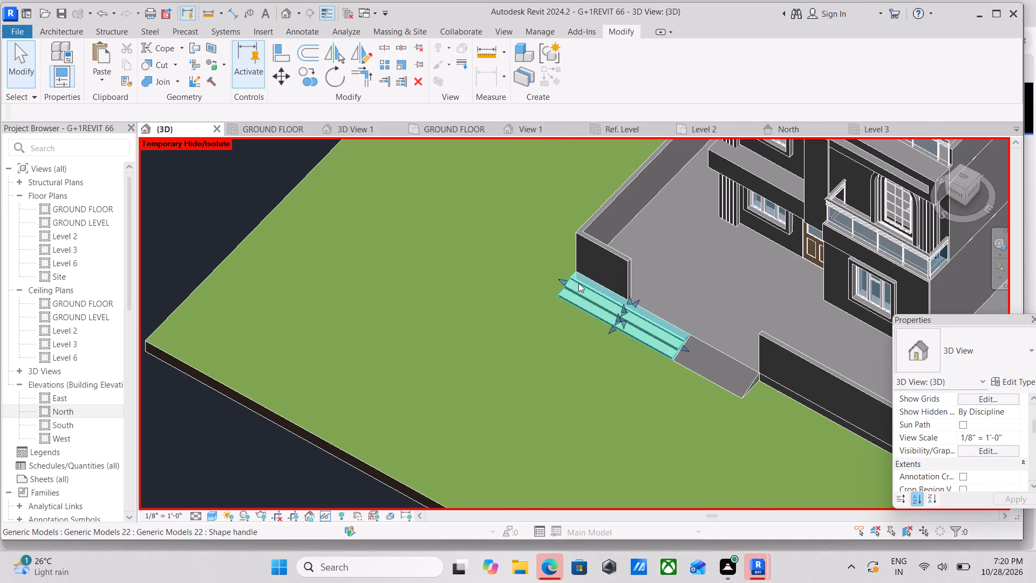
{"action": "scroll", "coordinate": [591, 276], "scroll_direction": "up", "scroll_amount": 15}
{"action": "scroll", "coordinate": [496, 323], "scroll_direction": "up", "scroll_amount": 3}
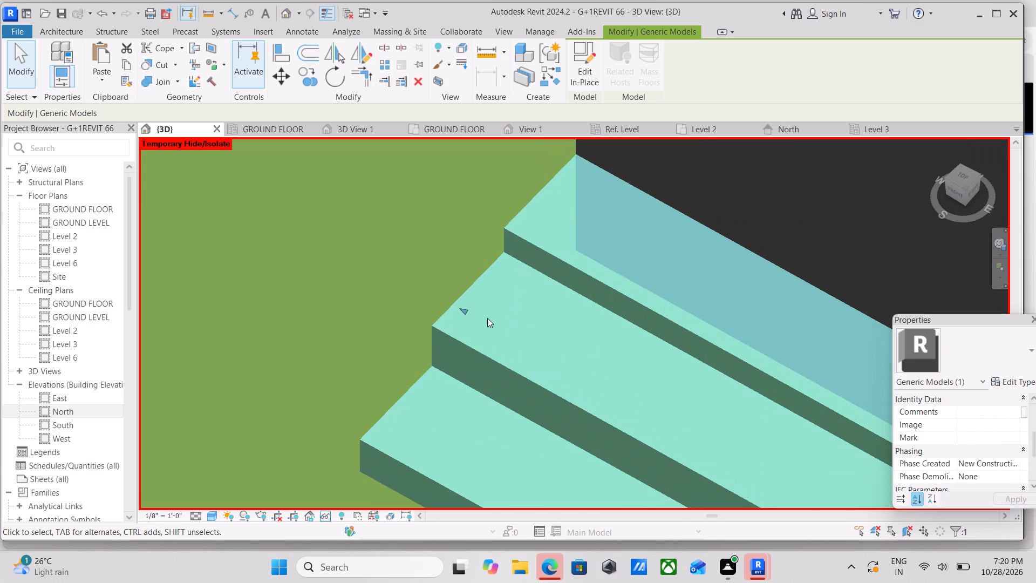
{"action": "left_click_drag", "start_coordinate": [462, 308], "coordinate": [587, 403]}
{"action": "scroll", "coordinate": [600, 402], "scroll_direction": "down", "scroll_amount": 2}
{"action": "middle_click_drag", "start_coordinate": [601, 401], "coordinate": [535, 276]}
{"action": "scroll", "coordinate": [533, 269], "scroll_direction": "down", "scroll_amount": 5}
{"action": "scroll", "coordinate": [619, 312], "scroll_direction": "down", "scroll_amount": 1}
{"action": "middle_click_drag", "start_coordinate": [619, 312], "coordinate": [551, 280]}
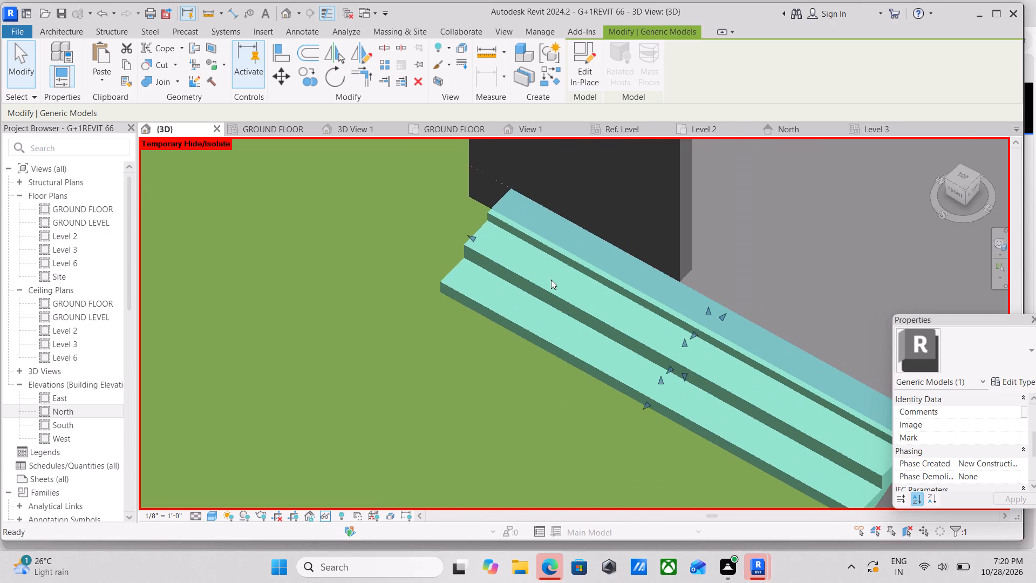
{"action": "left_click_drag", "start_coordinate": [472, 239], "coordinate": [512, 268]}
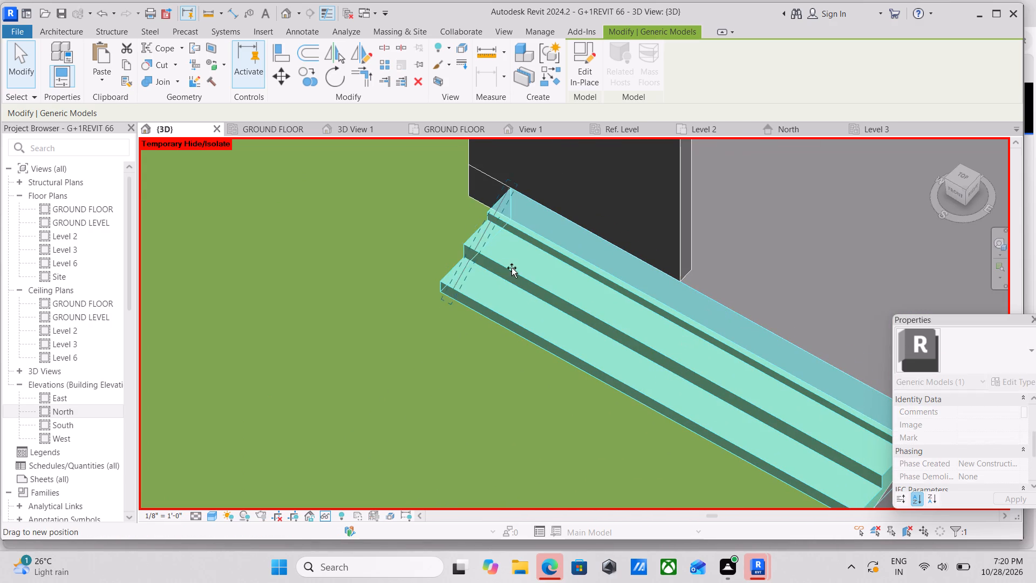
{"action": "left_click_drag", "start_coordinate": [512, 268], "coordinate": [632, 355]}
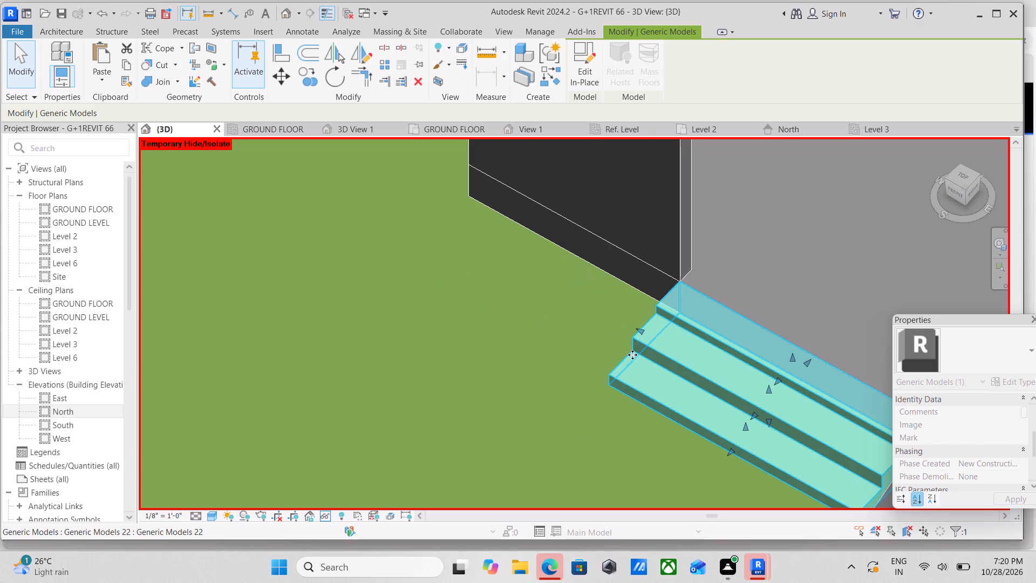
{"action": "key", "text": "Escape"}
Examine the entrance steps and their junction with the ramp from several angles.
{"action": "scroll", "coordinate": [632, 355], "scroll_direction": "down", "scroll_amount": 7}
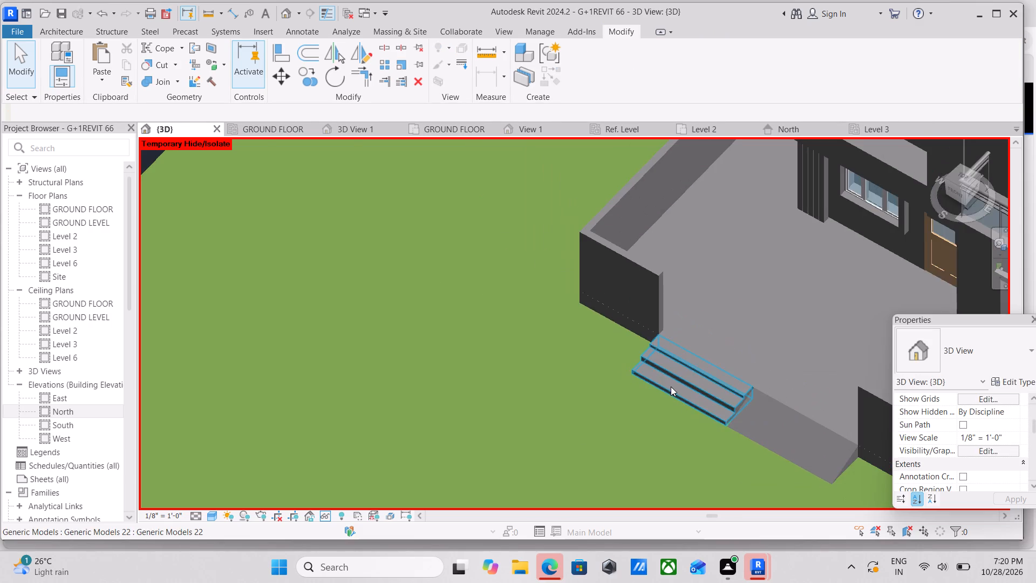
{"action": "scroll", "coordinate": [666, 393], "scroll_direction": "down", "scroll_amount": 2}
{"action": "scroll", "coordinate": [705, 440], "scroll_direction": "down", "scroll_amount": 3}
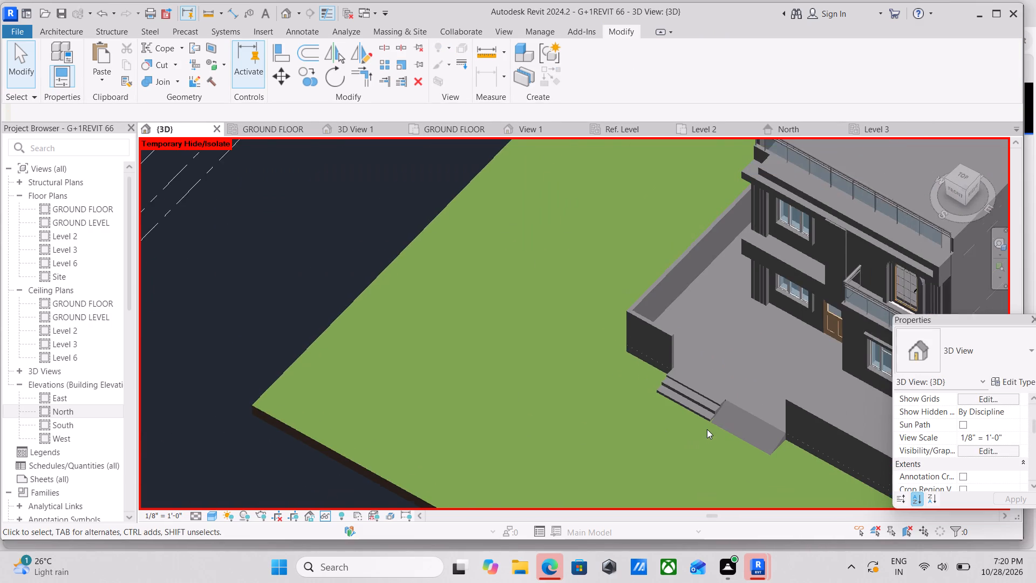
{"action": "middle_click_drag", "start_coordinate": [690, 439], "coordinate": [701, 346]}
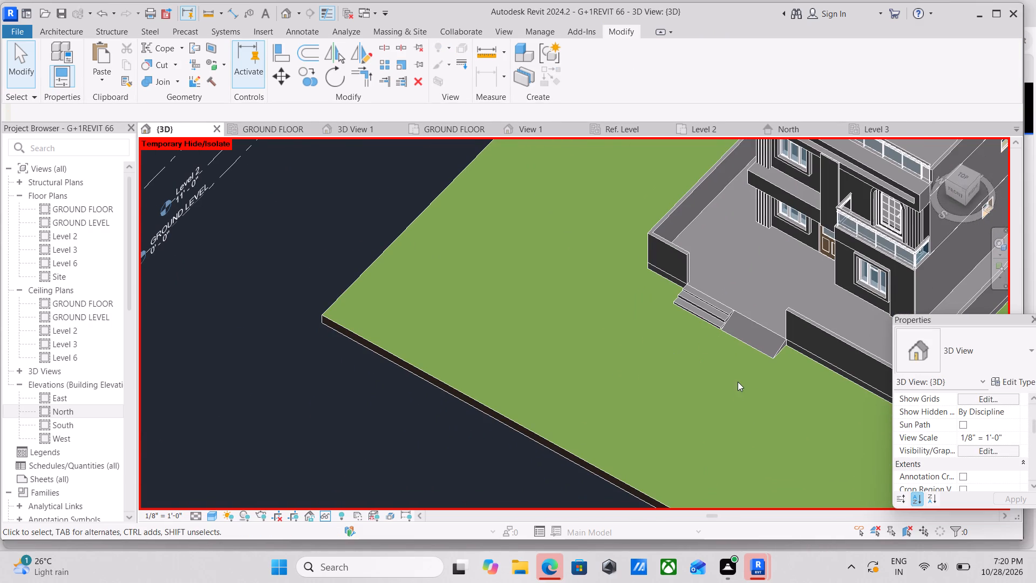
{"action": "middle_click_drag", "start_coordinate": [735, 389], "coordinate": [780, 395], "text": "shift"}
{"action": "scroll", "coordinate": [743, 305], "scroll_direction": "up", "scroll_amount": 2}
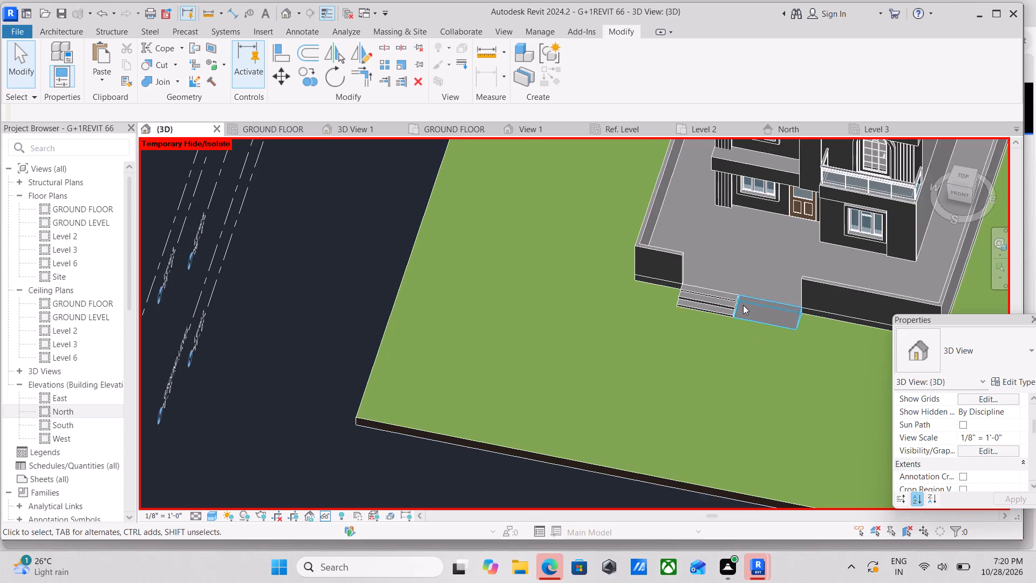
{"action": "scroll", "coordinate": [743, 305], "scroll_direction": "up", "scroll_amount": 17}
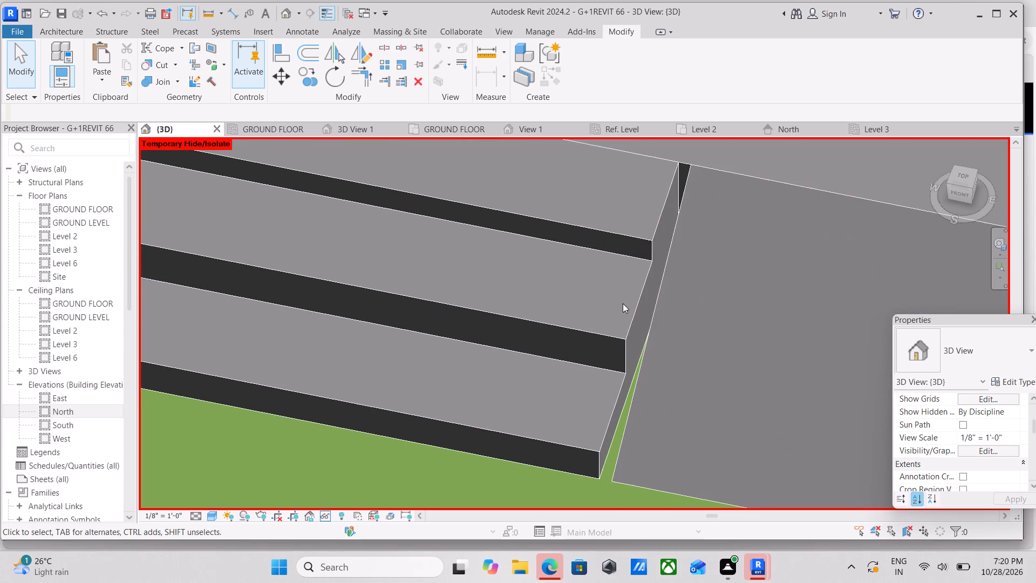
{"action": "scroll", "coordinate": [721, 320], "scroll_direction": "down", "scroll_amount": 1}
{"action": "middle_click_drag", "start_coordinate": [721, 320], "coordinate": [747, 333]}
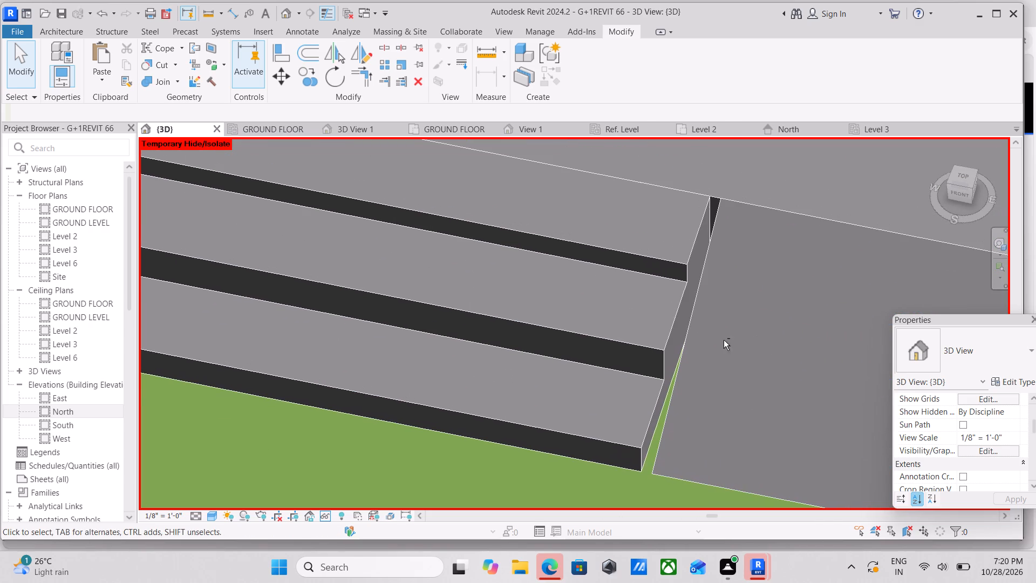
{"action": "scroll", "coordinate": [724, 340], "scroll_direction": "down", "scroll_amount": 1, "text": "shift"}
{"action": "middle_click_drag", "start_coordinate": [724, 340], "coordinate": [778, 352], "text": "shift"}
{"action": "scroll", "coordinate": [778, 352], "scroll_direction": "down", "scroll_amount": 4}
{"action": "middle_click_drag", "start_coordinate": [776, 352], "coordinate": [822, 317], "text": "shift"}
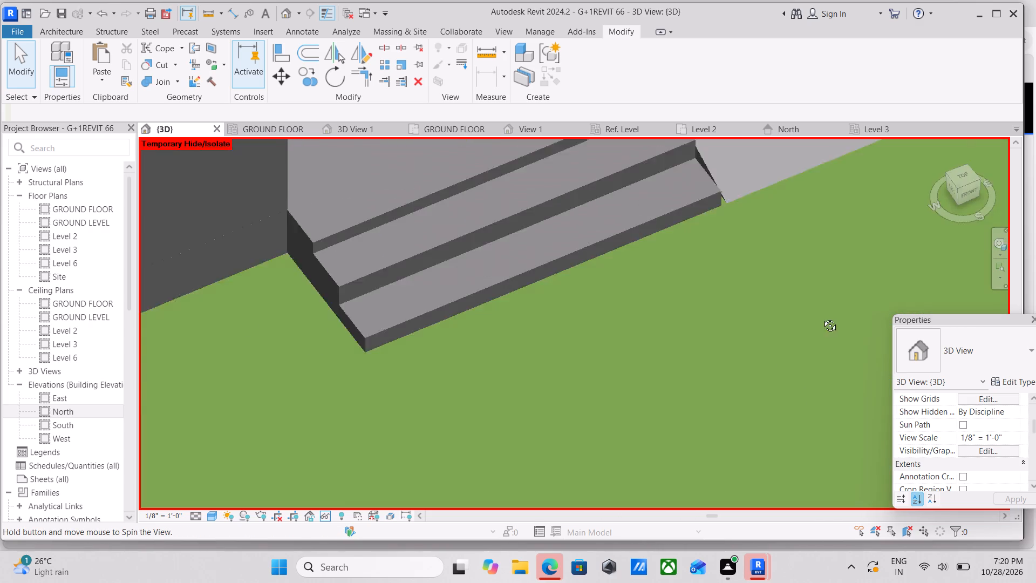
{"action": "middle_click_drag", "start_coordinate": [822, 317], "coordinate": [830, 313], "text": "shift"}
Stretch the ramp's side face to meet the adjacent end of the entrance steps, closing the gap.
{"action": "middle_click_drag", "start_coordinate": [671, 285], "coordinate": [673, 441]}
{"action": "scroll", "coordinate": [657, 238], "scroll_direction": "up", "scroll_amount": 6}
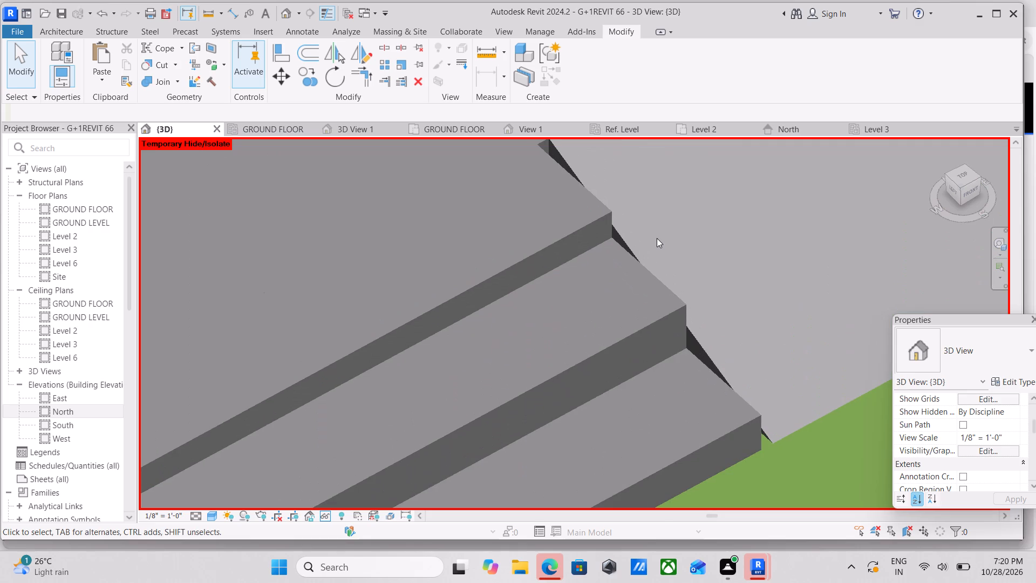
{"action": "left_click", "coordinate": [626, 240]}
{"action": "scroll", "coordinate": [671, 261], "scroll_direction": "down", "scroll_amount": 2}
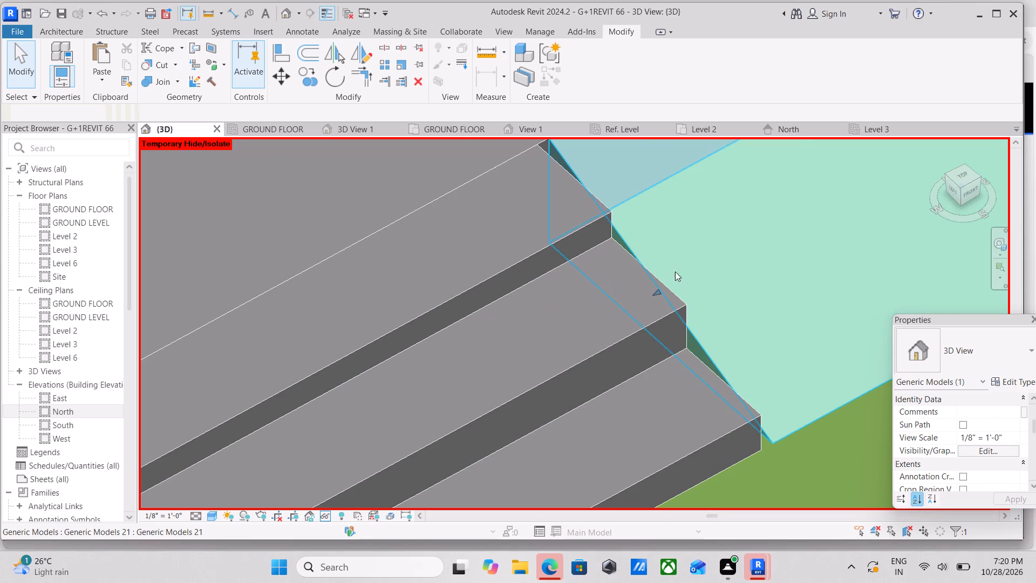
{"action": "scroll", "coordinate": [675, 272], "scroll_direction": "down", "scroll_amount": 2}
{"action": "middle_click_drag", "start_coordinate": [702, 288], "coordinate": [636, 361], "text": "shift"}
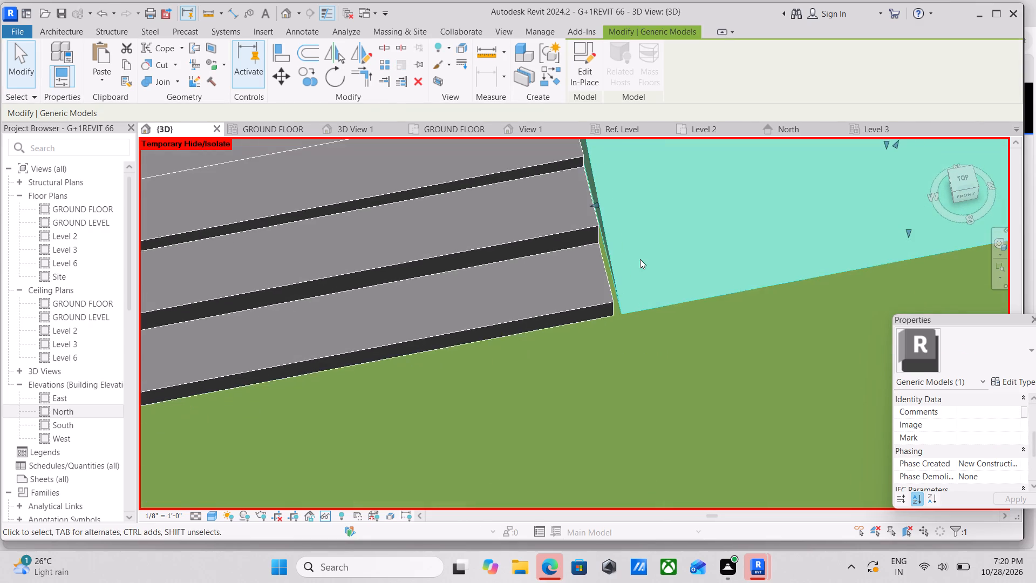
{"action": "middle_click_drag", "start_coordinate": [640, 259], "coordinate": [608, 370]}
{"action": "scroll", "coordinate": [579, 295], "scroll_direction": "up", "scroll_amount": 8}
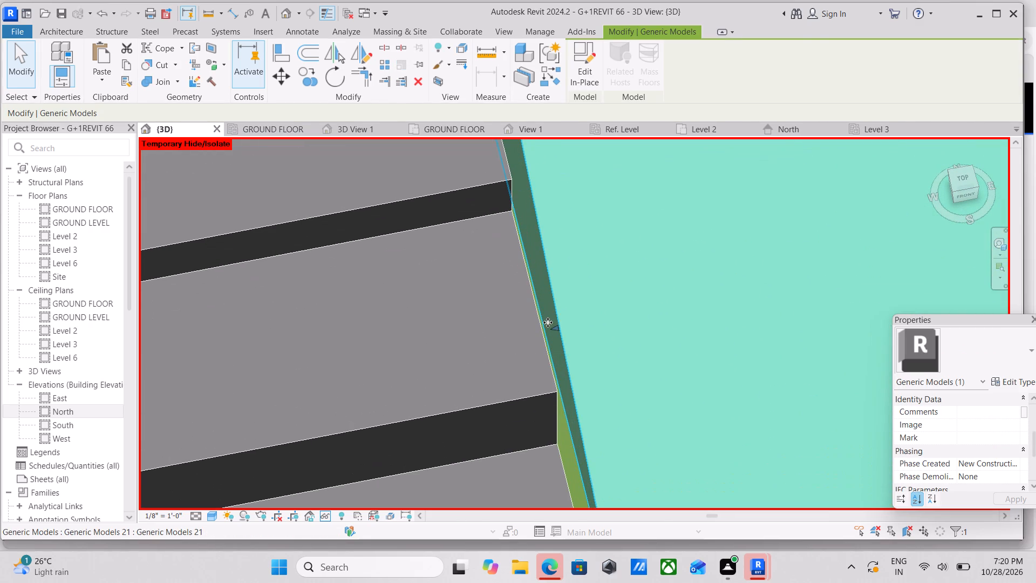
{"action": "left_click_drag", "start_coordinate": [551, 325], "coordinate": [541, 328]}
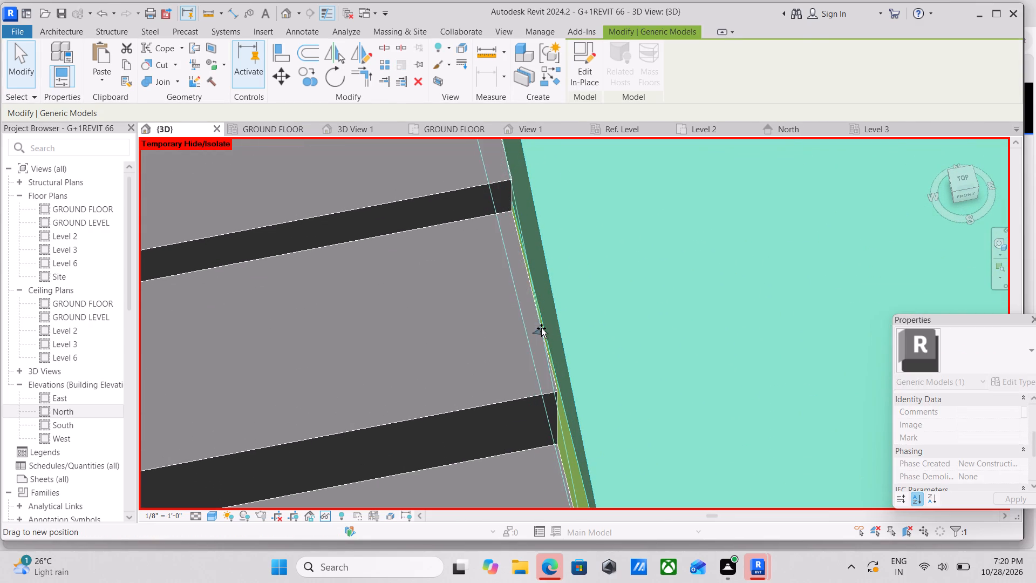
{"action": "left_click_drag", "start_coordinate": [541, 328], "coordinate": [535, 328]}
{"action": "scroll", "coordinate": [542, 328], "scroll_direction": "down", "scroll_amount": 5}
{"action": "scroll", "coordinate": [609, 328], "scroll_direction": "down", "scroll_amount": 4, "text": "shift"}
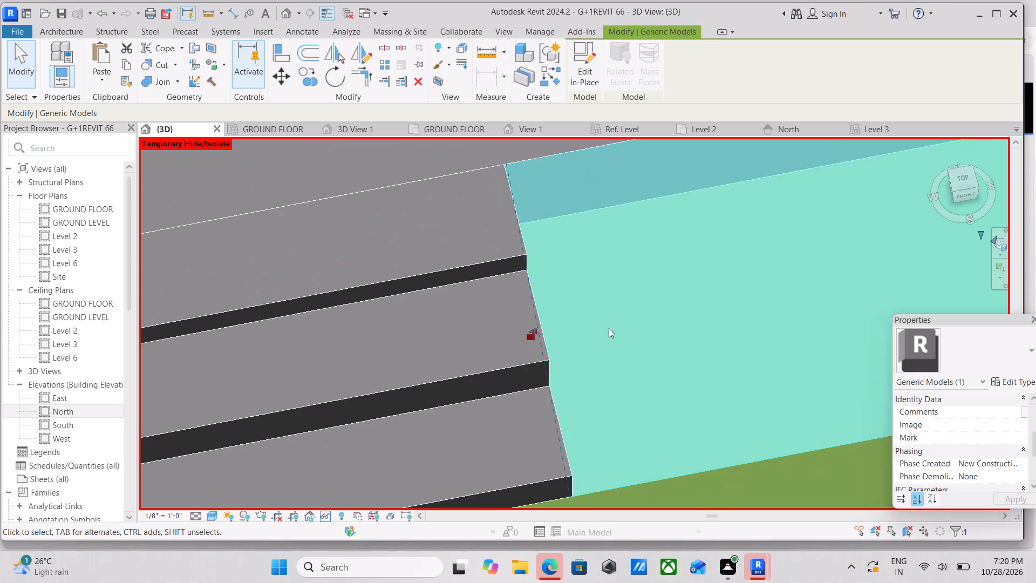
Examine the joined entrance steps and ramp in the boundary wall opening from several angles and against the whole house.
{"action": "key", "text": "Escape"}
{"action": "scroll", "coordinate": [609, 328], "scroll_direction": "down", "scroll_amount": 10}
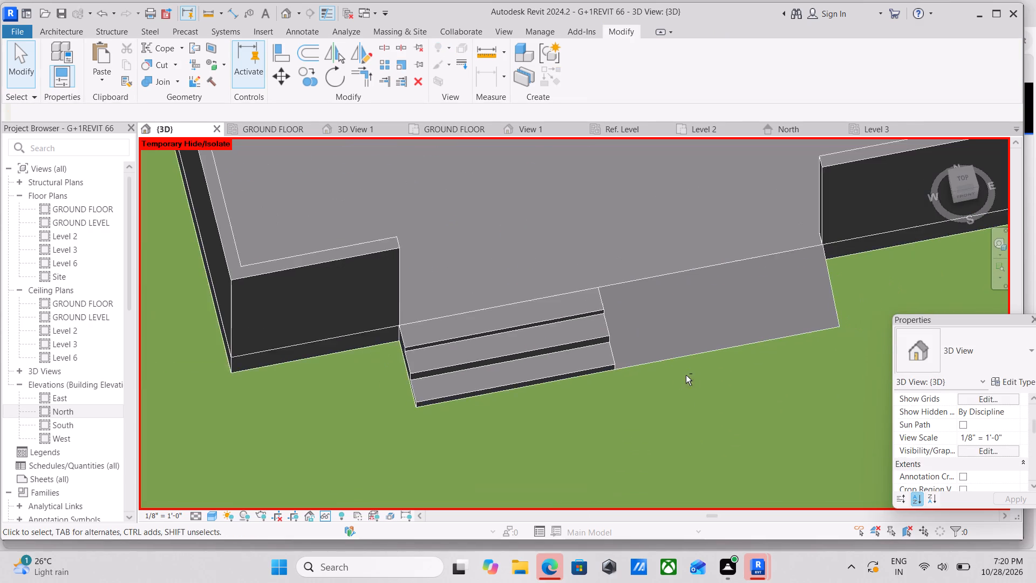
{"action": "middle_click_drag", "start_coordinate": [684, 375], "coordinate": [581, 253], "text": "shift"}
{"action": "middle_click_drag", "start_coordinate": [646, 229], "coordinate": [759, 217], "text": "shift"}
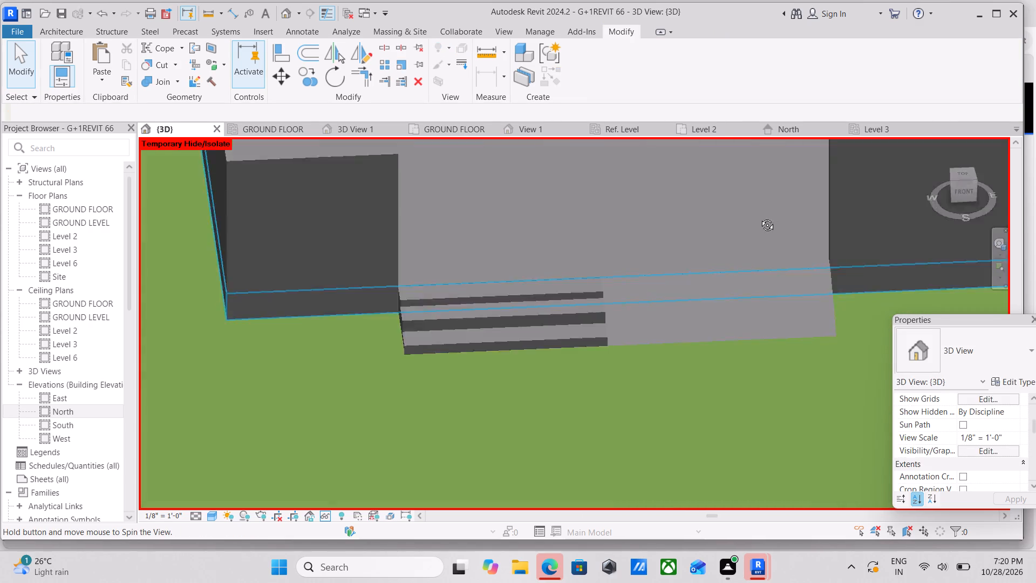
{"action": "middle_click_drag", "start_coordinate": [759, 217], "coordinate": [776, 248], "text": "shift"}
{"action": "scroll", "coordinate": [781, 249], "scroll_direction": "down", "scroll_amount": 1, "text": "shift"}
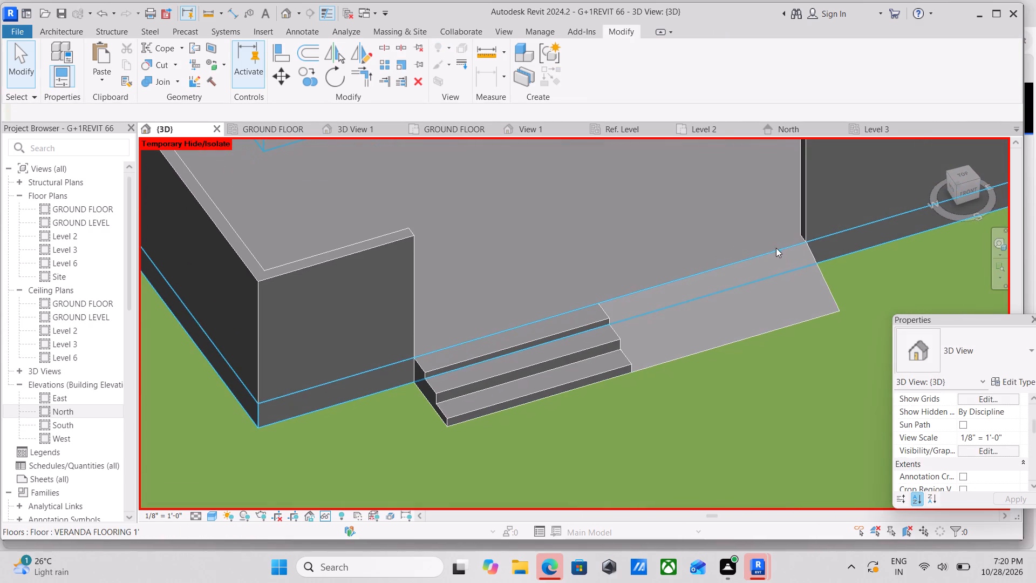
{"action": "scroll", "coordinate": [663, 327], "scroll_direction": "down", "scroll_amount": 3}
{"action": "middle_click_drag", "start_coordinate": [721, 336], "coordinate": [619, 309]}
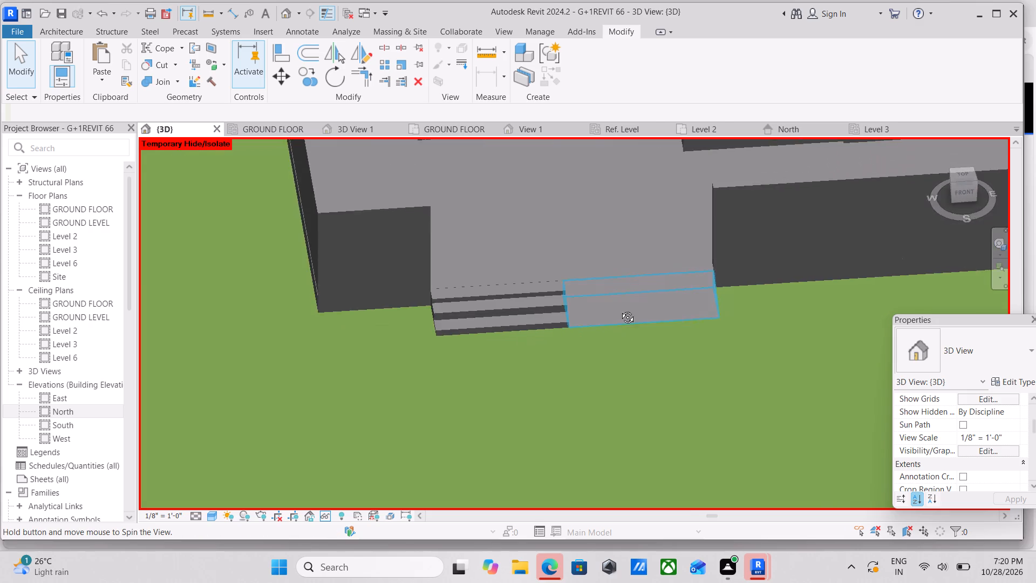
{"action": "middle_click_drag", "start_coordinate": [619, 309], "coordinate": [582, 304]}
{"action": "scroll", "coordinate": [584, 305], "scroll_direction": "down", "scroll_amount": 7}
{"action": "middle_click_drag", "start_coordinate": [584, 305], "coordinate": [666, 387]}
{"action": "scroll", "coordinate": [666, 387], "scroll_direction": "up", "scroll_amount": 10}
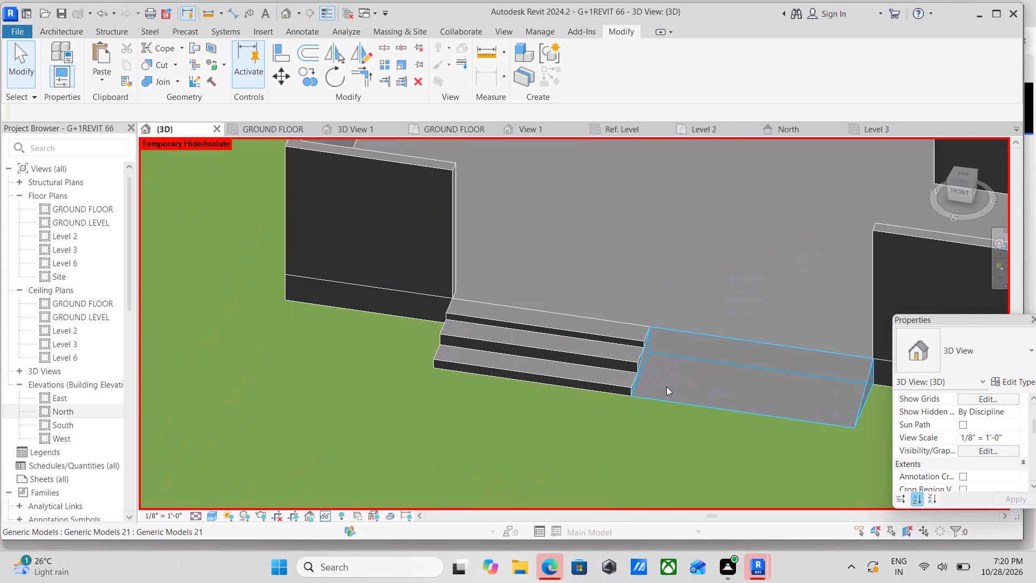
{"action": "scroll", "coordinate": [666, 387], "scroll_direction": "down", "scroll_amount": 7}
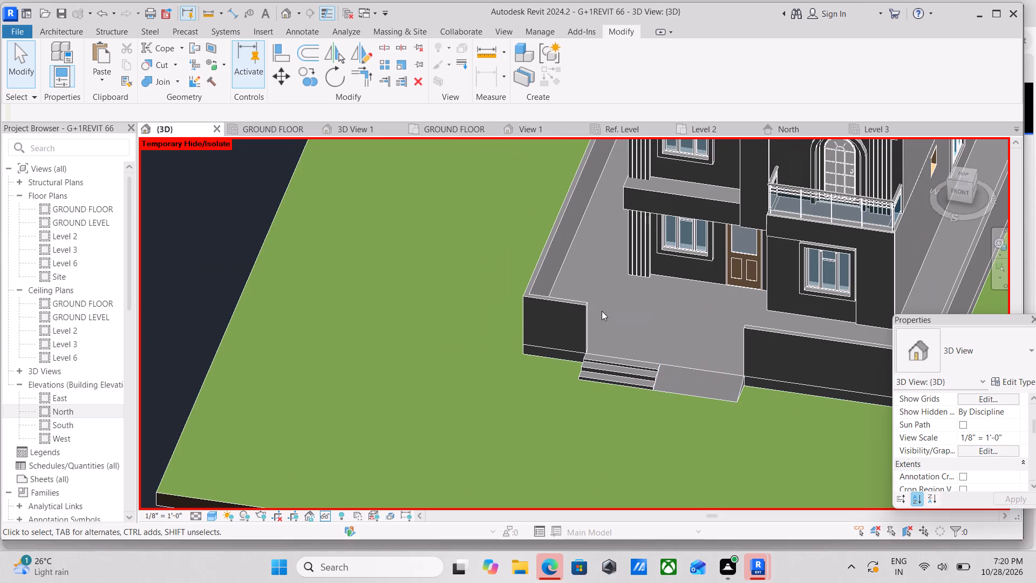
{"action": "scroll", "coordinate": [618, 344], "scroll_direction": "down", "scroll_amount": 1}
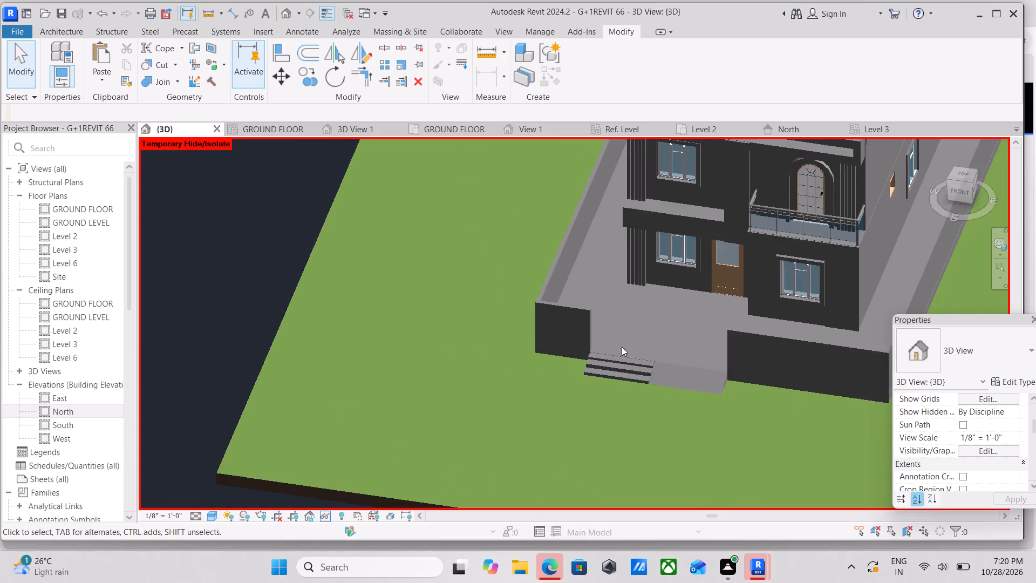
{"action": "middle_click_drag", "start_coordinate": [622, 347], "coordinate": [677, 418]}
{"action": "scroll", "coordinate": [622, 347], "scroll_direction": "down", "scroll_amount": 1}
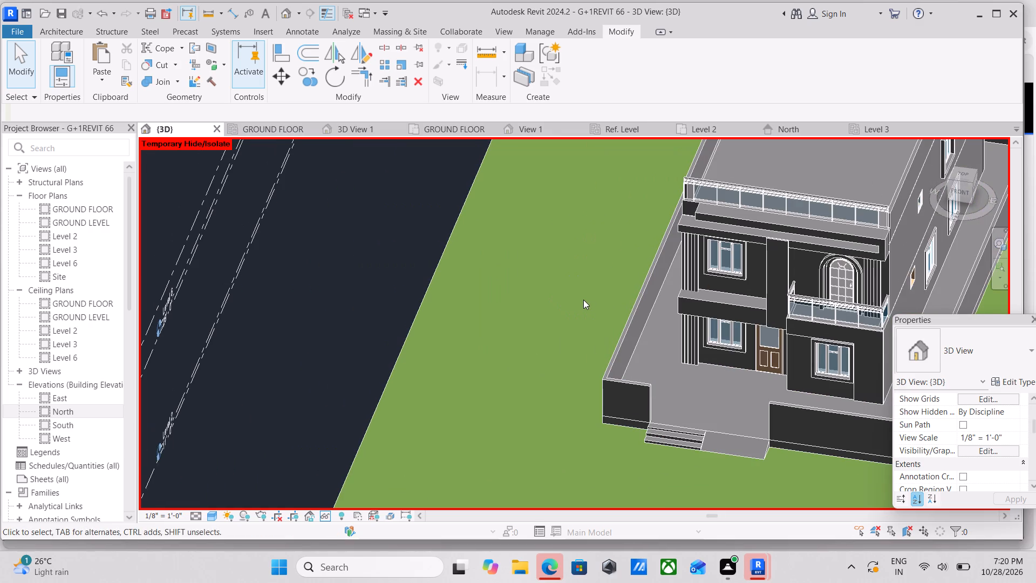
{"action": "scroll", "coordinate": [675, 493], "scroll_direction": "up", "scroll_amount": 6}
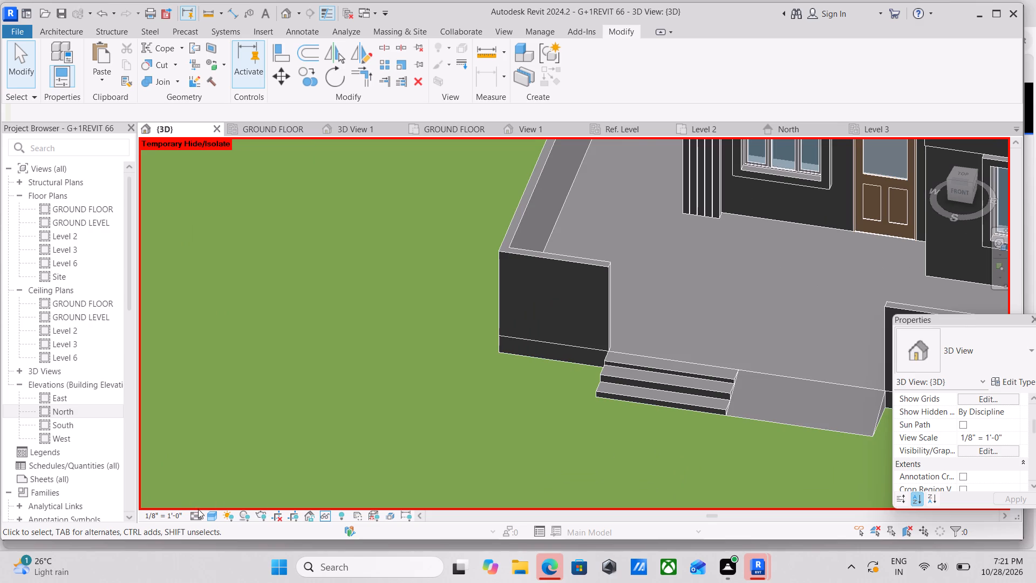
Switch the 3D view's visual style to Realistic.
{"action": "left_click", "coordinate": [206, 513]}
{"action": "left_click", "coordinate": [236, 500]}
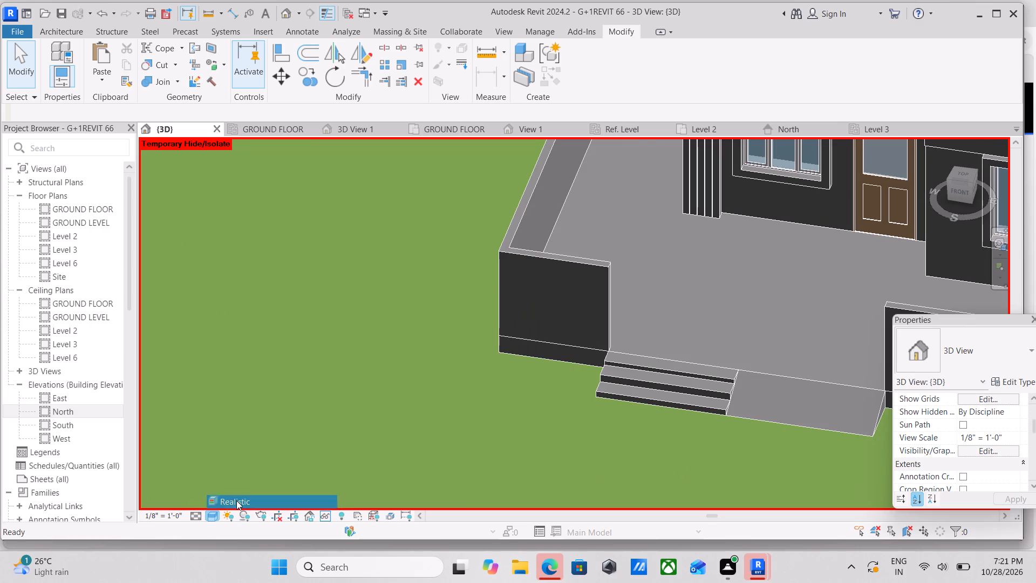
Inspect the materials of the entrance steps, ramp, boundary wall and grass, close up and with the house front.
{"action": "scroll", "coordinate": [870, 442], "scroll_direction": "up", "scroll_amount": 2}
{"action": "scroll", "coordinate": [822, 400], "scroll_direction": "up", "scroll_amount": 2}
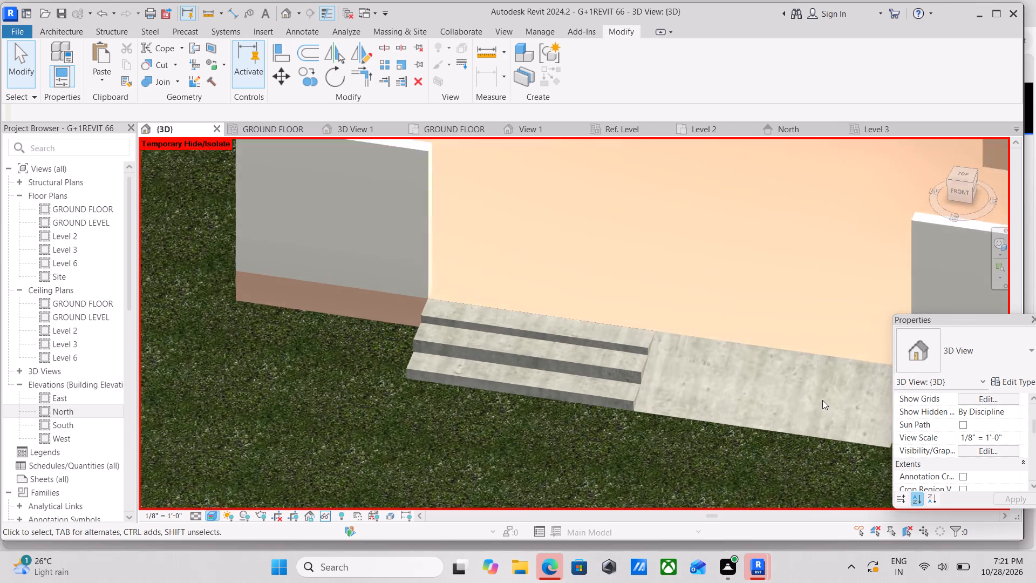
{"action": "scroll", "coordinate": [822, 400], "scroll_direction": "up", "scroll_amount": 1}
{"action": "scroll", "coordinate": [646, 378], "scroll_direction": "up", "scroll_amount": 2}
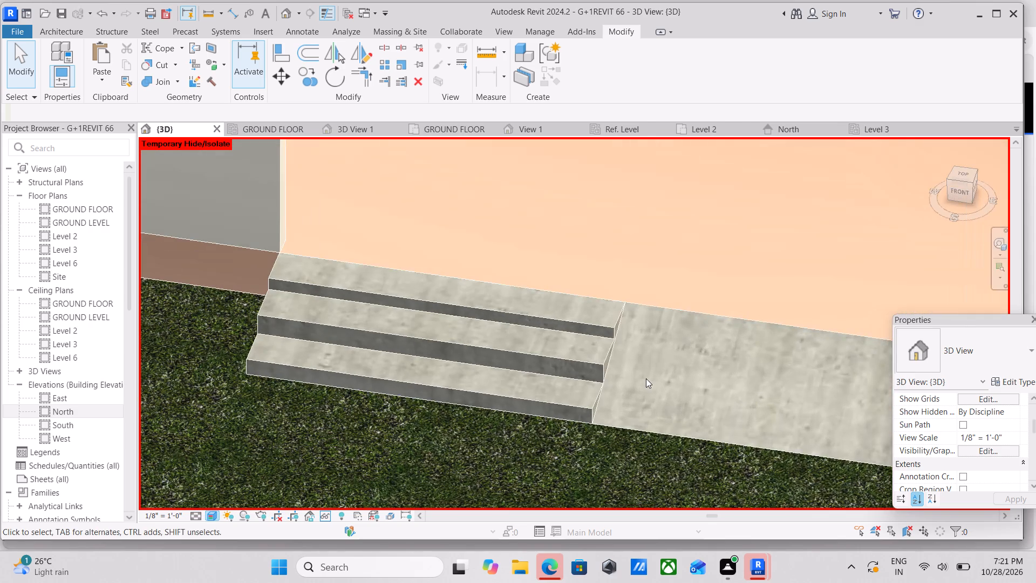
{"action": "scroll", "coordinate": [646, 378], "scroll_direction": "down", "scroll_amount": 4}
{"action": "scroll", "coordinate": [820, 394], "scroll_direction": "up", "scroll_amount": 6}
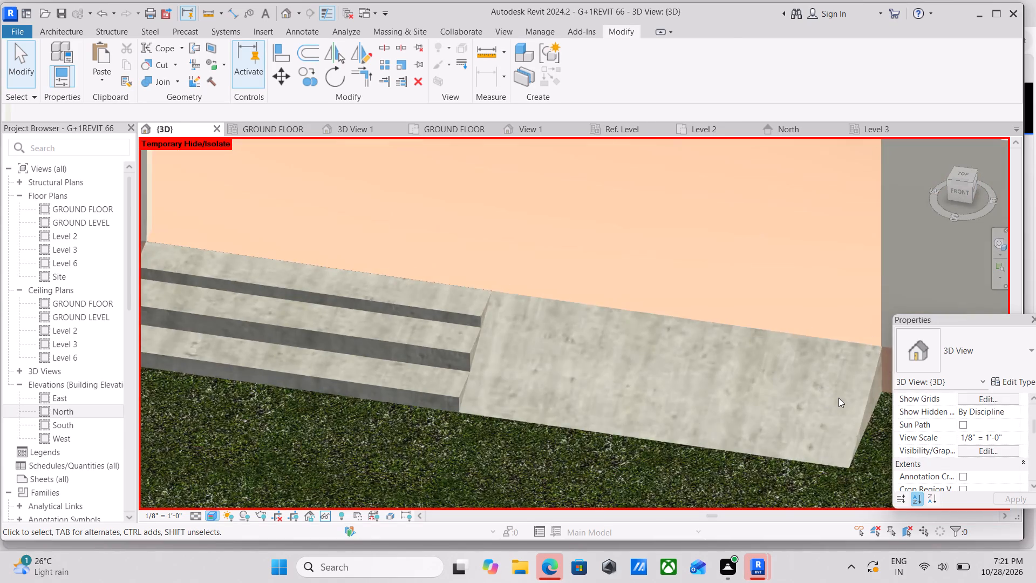
{"action": "scroll", "coordinate": [839, 398], "scroll_direction": "up", "scroll_amount": 2}
{"action": "scroll", "coordinate": [533, 391], "scroll_direction": "down", "scroll_amount": 3}
{"action": "scroll", "coordinate": [418, 371], "scroll_direction": "down", "scroll_amount": 1}
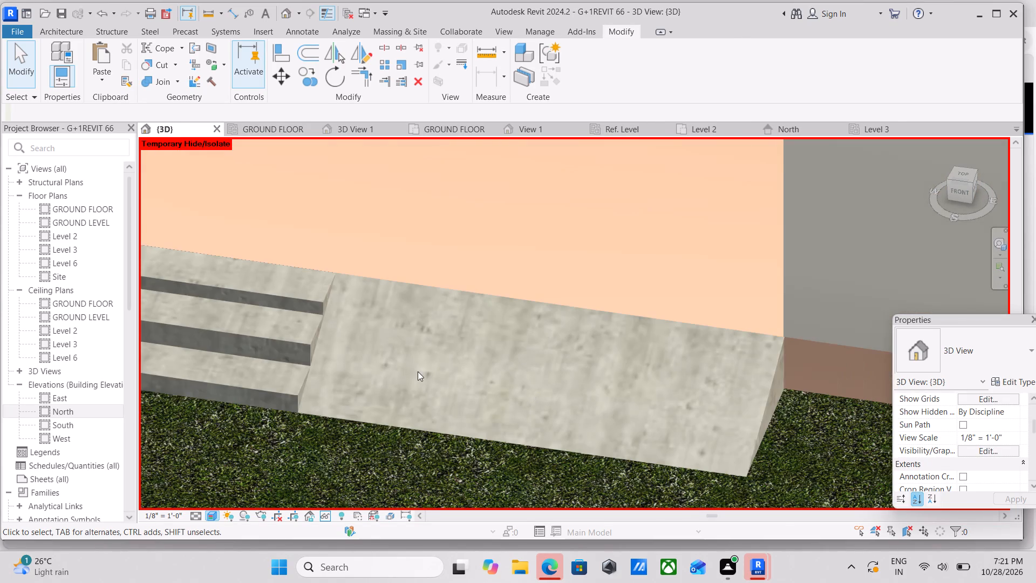
{"action": "scroll", "coordinate": [418, 371], "scroll_direction": "down", "scroll_amount": 2}
{"action": "middle_click_drag", "start_coordinate": [418, 371], "coordinate": [568, 387]}
{"action": "scroll", "coordinate": [418, 371], "scroll_direction": "down", "scroll_amount": 1}
{"action": "scroll", "coordinate": [548, 388], "scroll_direction": "down", "scroll_amount": 2}
{"action": "middle_click_drag", "start_coordinate": [548, 388], "coordinate": [572, 441]}
{"action": "scroll", "coordinate": [574, 438], "scroll_direction": "down", "scroll_amount": 7}
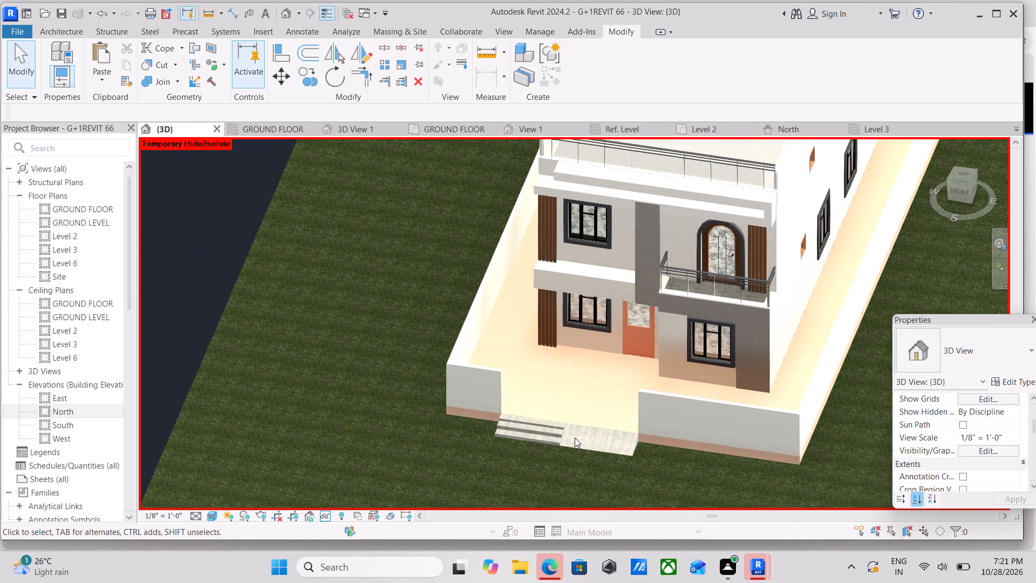
{"action": "scroll", "coordinate": [681, 344], "scroll_direction": "up", "scroll_amount": 1}
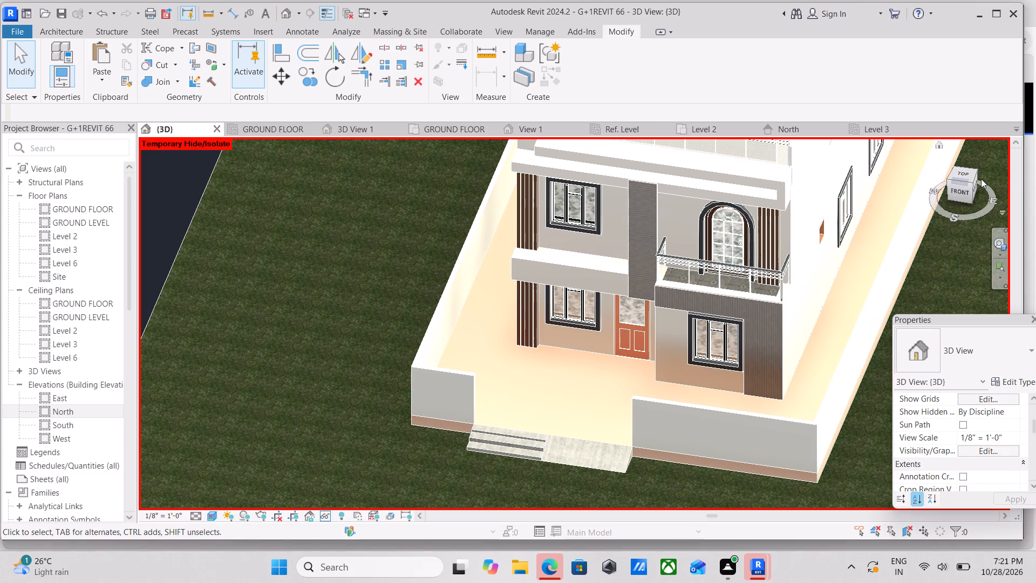
Orient the 3D view to the front and examine the facade from the roof down to the entrance.
{"action": "left_click", "coordinate": [956, 194]}
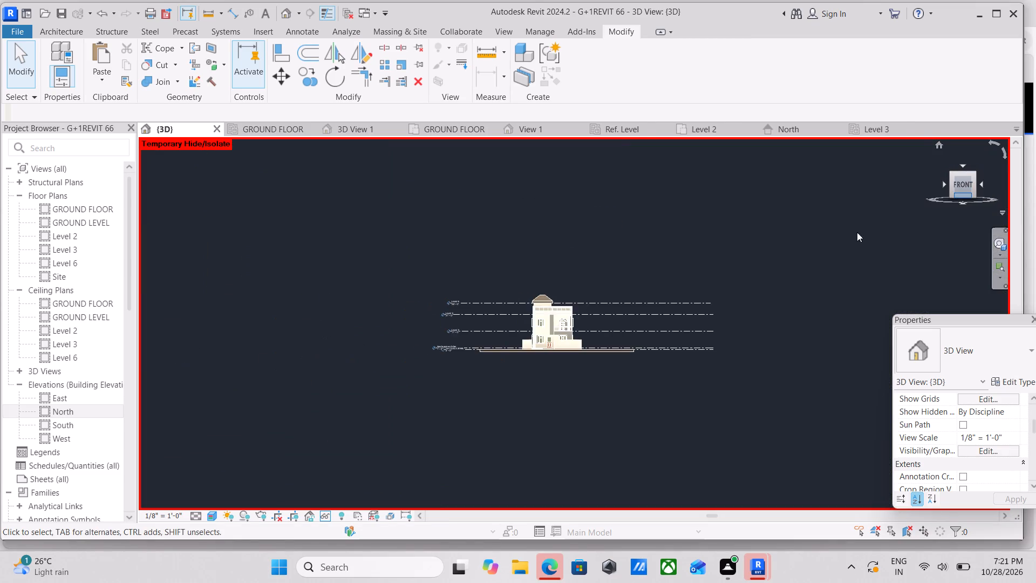
{"action": "scroll", "coordinate": [749, 272], "scroll_direction": "up", "scroll_amount": 3}
{"action": "scroll", "coordinate": [591, 300], "scroll_direction": "up", "scroll_amount": 16}
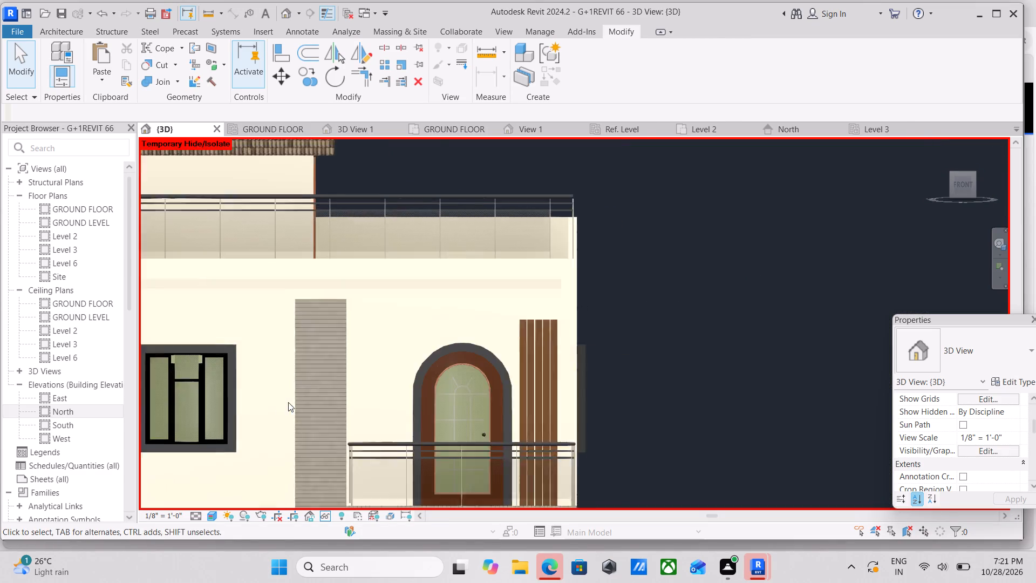
{"action": "scroll", "coordinate": [314, 351], "scroll_direction": "down", "scroll_amount": 3}
{"action": "middle_click_drag", "start_coordinate": [314, 351], "coordinate": [491, 380]}
{"action": "scroll", "coordinate": [491, 380], "scroll_direction": "up", "scroll_amount": 1}
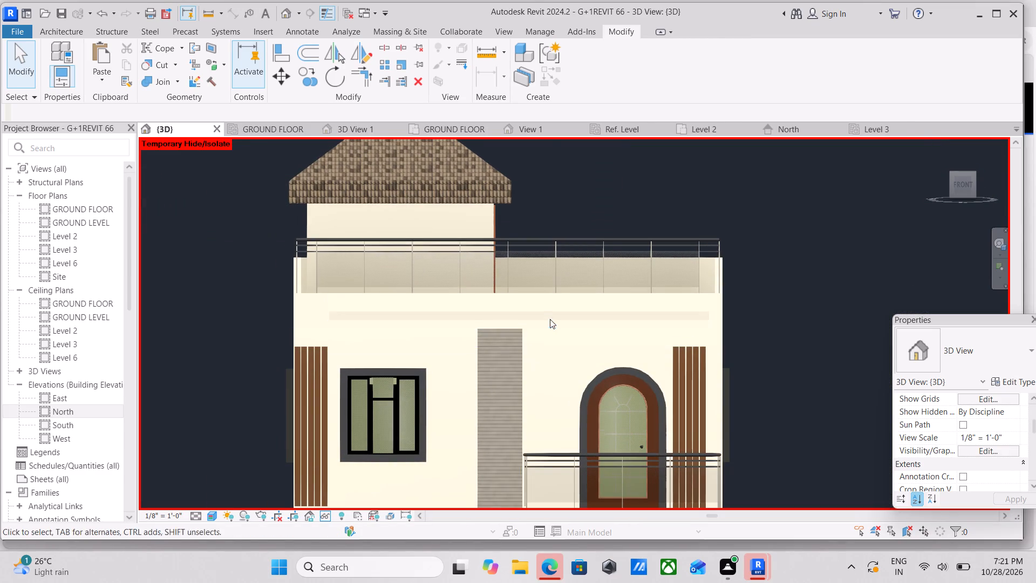
{"action": "scroll", "coordinate": [441, 411], "scroll_direction": "down", "scroll_amount": 2}
{"action": "middle_click_drag", "start_coordinate": [441, 411], "coordinate": [599, 269]}
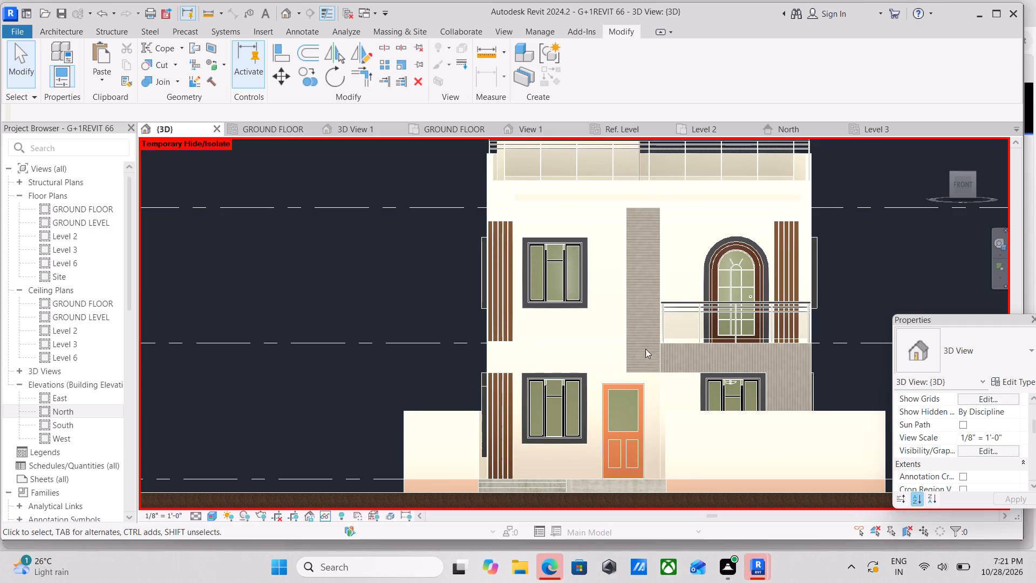
{"action": "left_click", "coordinate": [487, 355]}
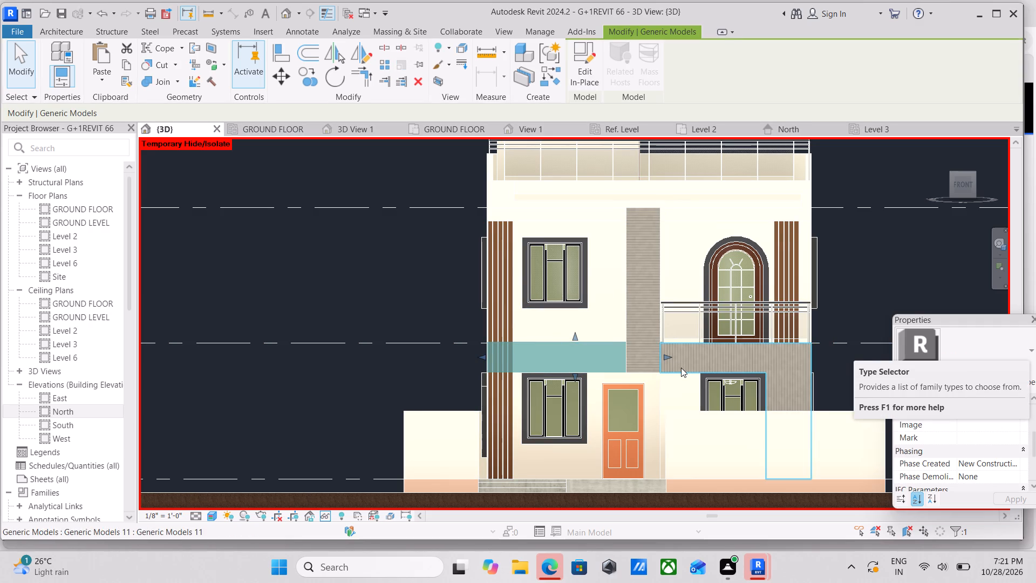
{"action": "key", "text": "Escape"}
{"action": "key", "text": "Escape"}
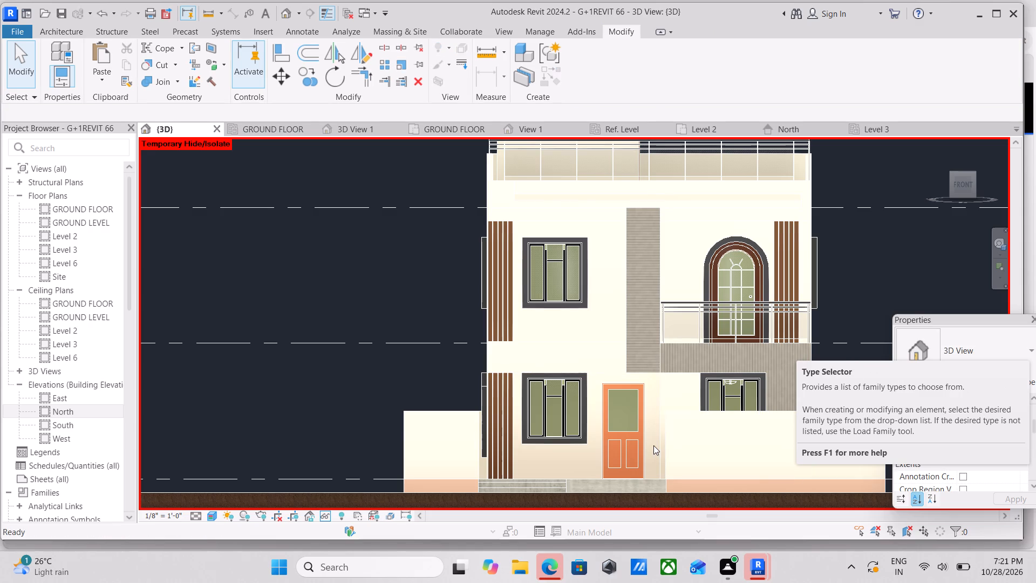
{"action": "scroll", "coordinate": [653, 445], "scroll_direction": "down", "scroll_amount": 2}
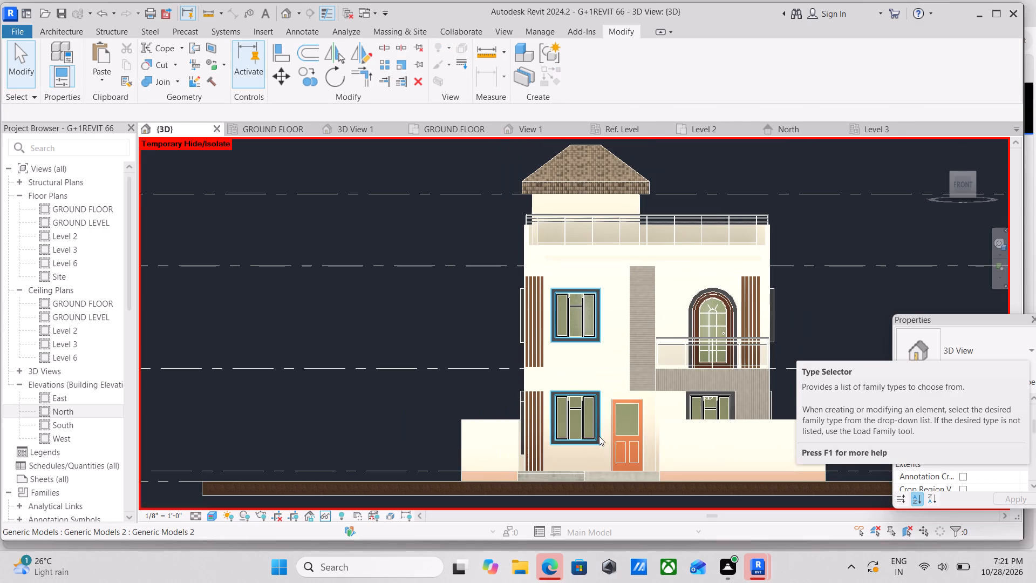
{"action": "scroll", "coordinate": [593, 458], "scroll_direction": "up", "scroll_amount": 4}
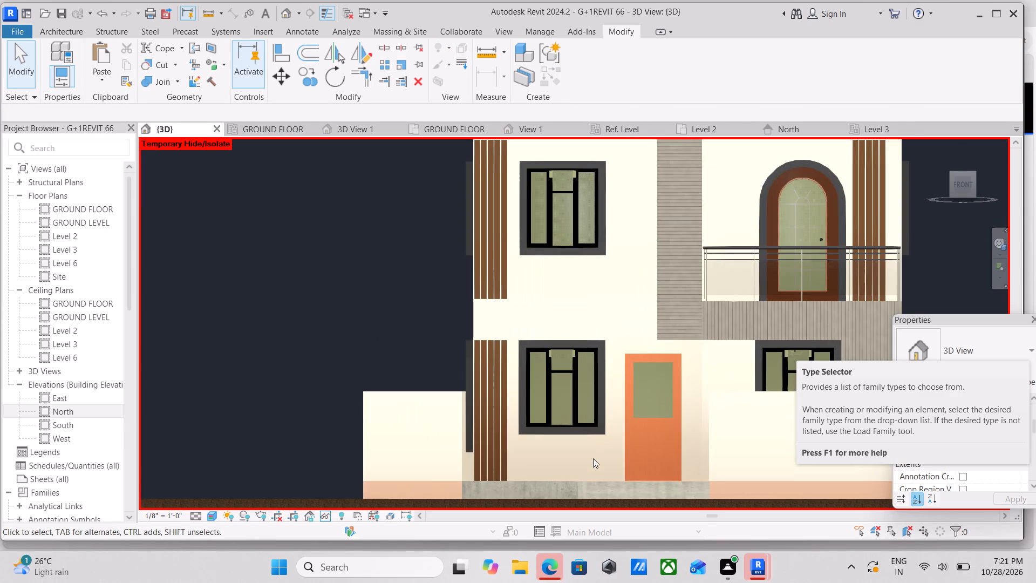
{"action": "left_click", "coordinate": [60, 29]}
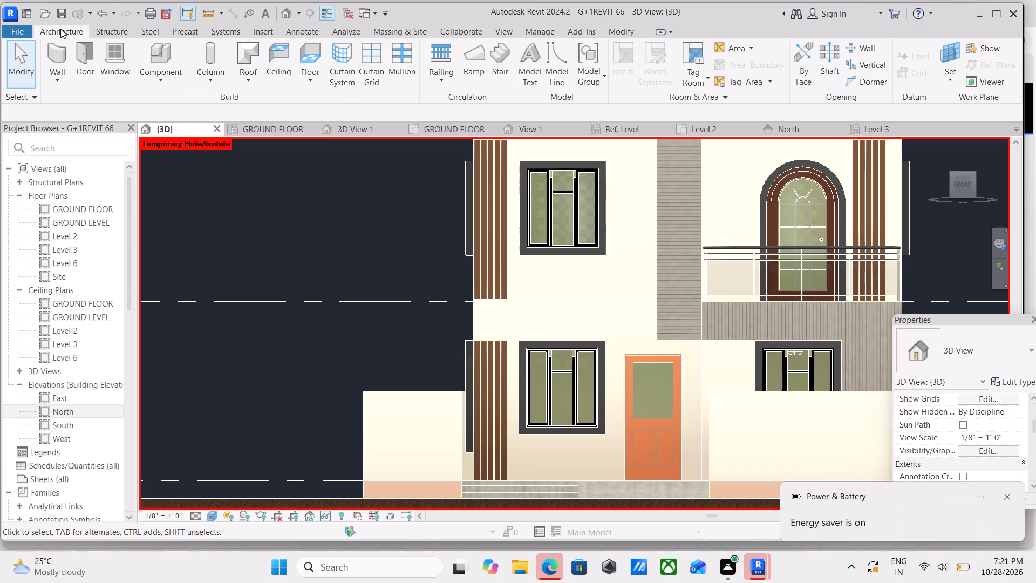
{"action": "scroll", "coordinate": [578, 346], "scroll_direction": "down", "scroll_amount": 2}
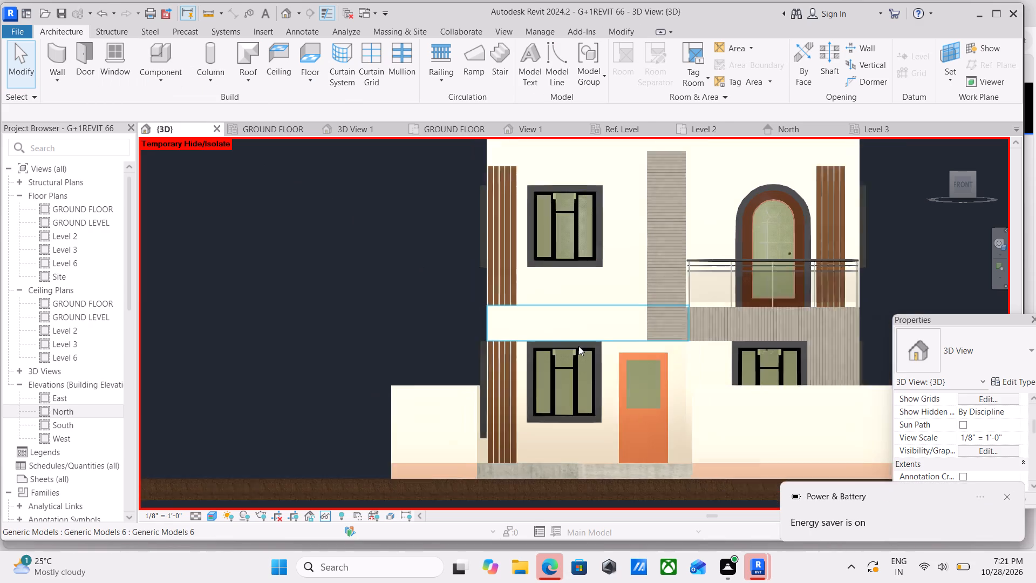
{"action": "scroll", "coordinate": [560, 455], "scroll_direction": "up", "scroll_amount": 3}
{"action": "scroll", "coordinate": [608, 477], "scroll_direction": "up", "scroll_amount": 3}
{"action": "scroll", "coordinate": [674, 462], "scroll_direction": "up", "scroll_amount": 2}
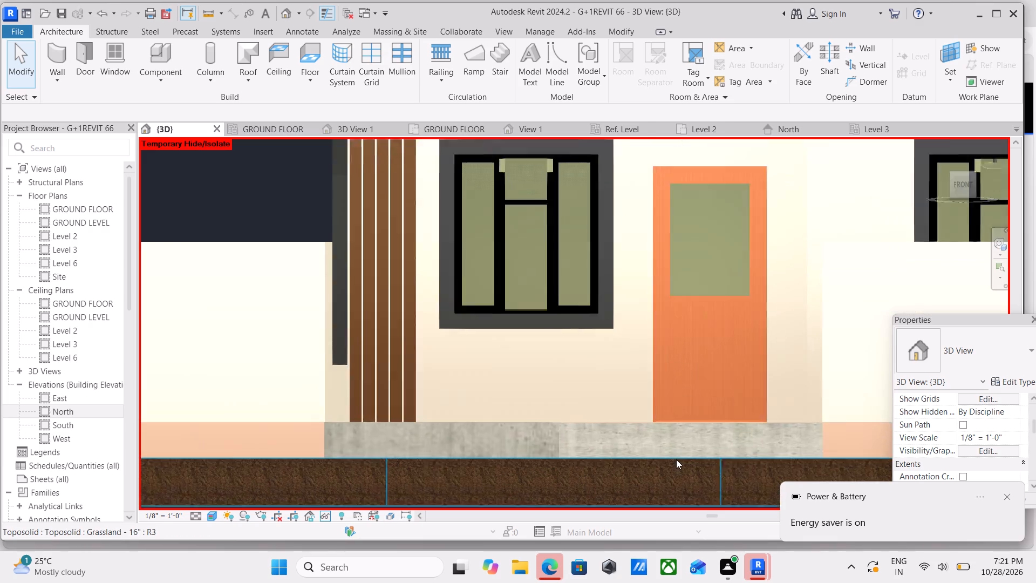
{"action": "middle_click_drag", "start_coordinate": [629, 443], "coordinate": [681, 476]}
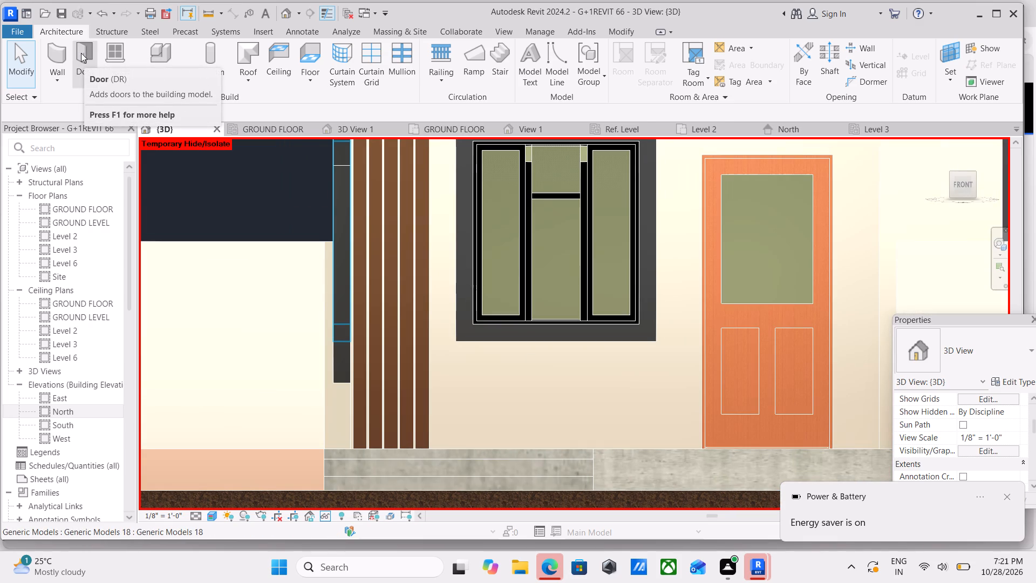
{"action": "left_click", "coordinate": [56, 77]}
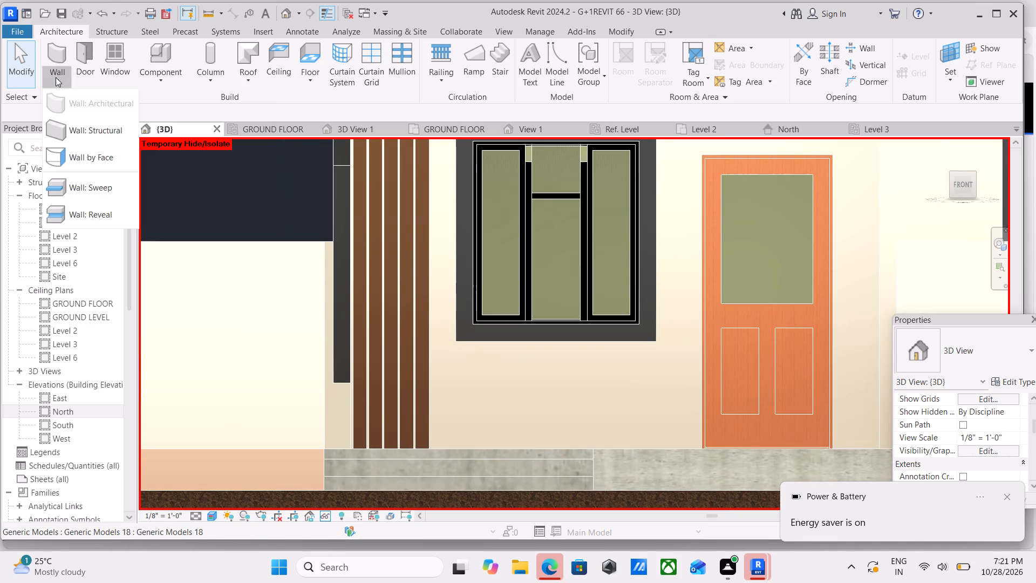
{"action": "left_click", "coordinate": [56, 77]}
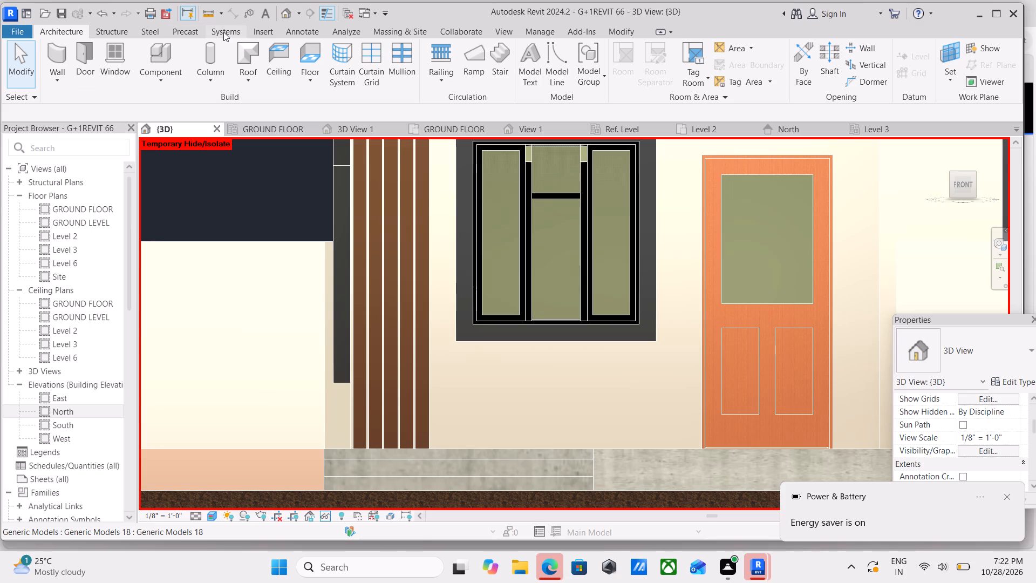
Start loading a family and browse through Documents and the nested SHUBHAM CITY folders to the Gate folder.
{"action": "left_click", "coordinate": [267, 32]}
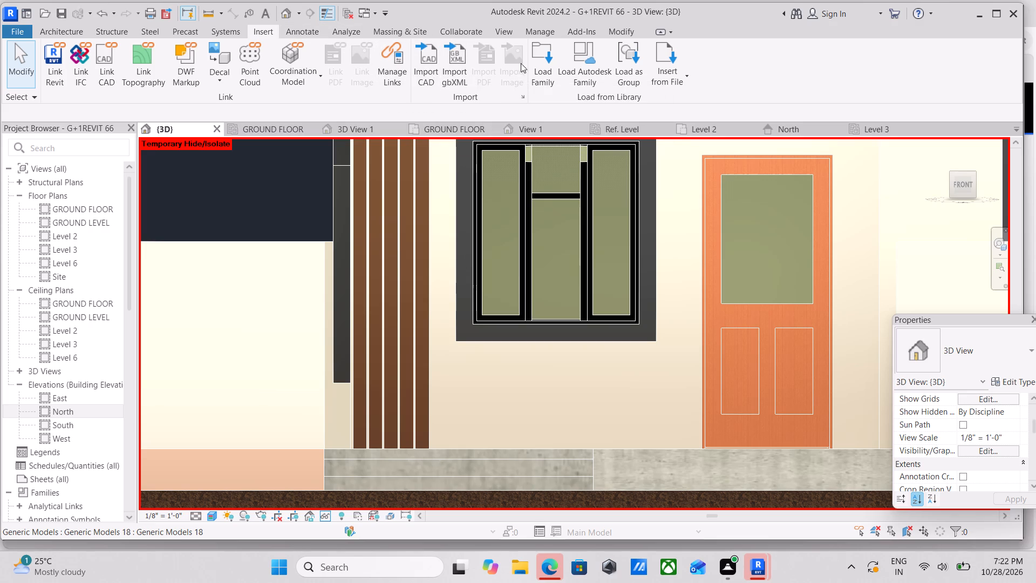
{"action": "left_click", "coordinate": [535, 65]}
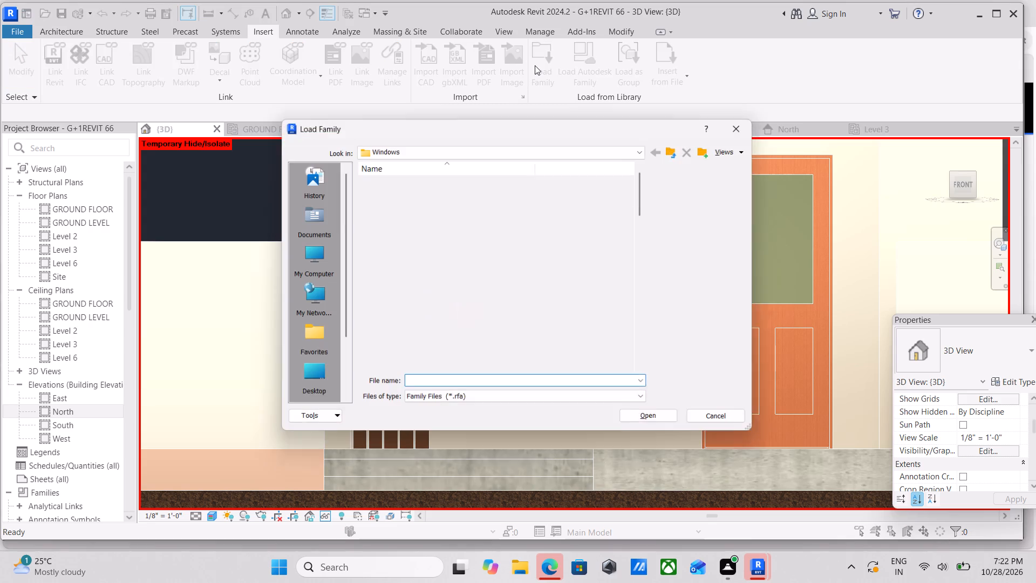
{"action": "double_click", "coordinate": [315, 215]}
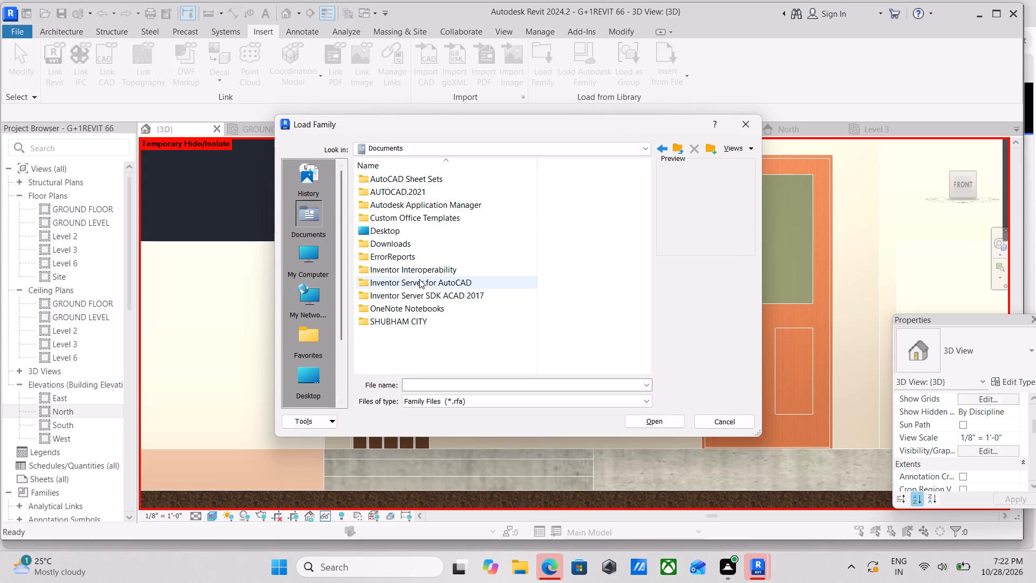
{"action": "scroll", "coordinate": [419, 279], "scroll_direction": "down", "scroll_amount": 2}
{"action": "double_click", "coordinate": [387, 234]}
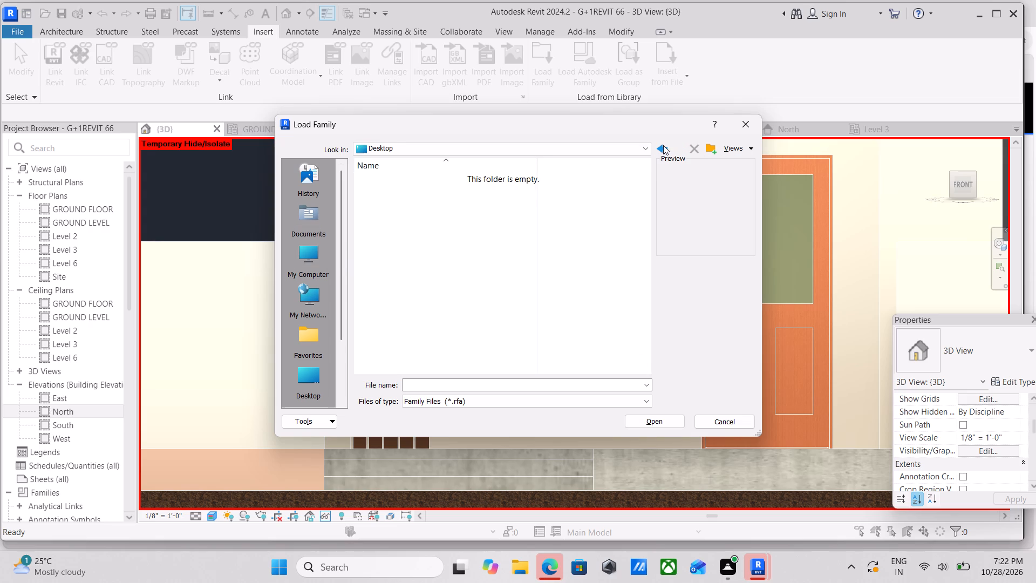
{"action": "left_click", "coordinate": [660, 145]}
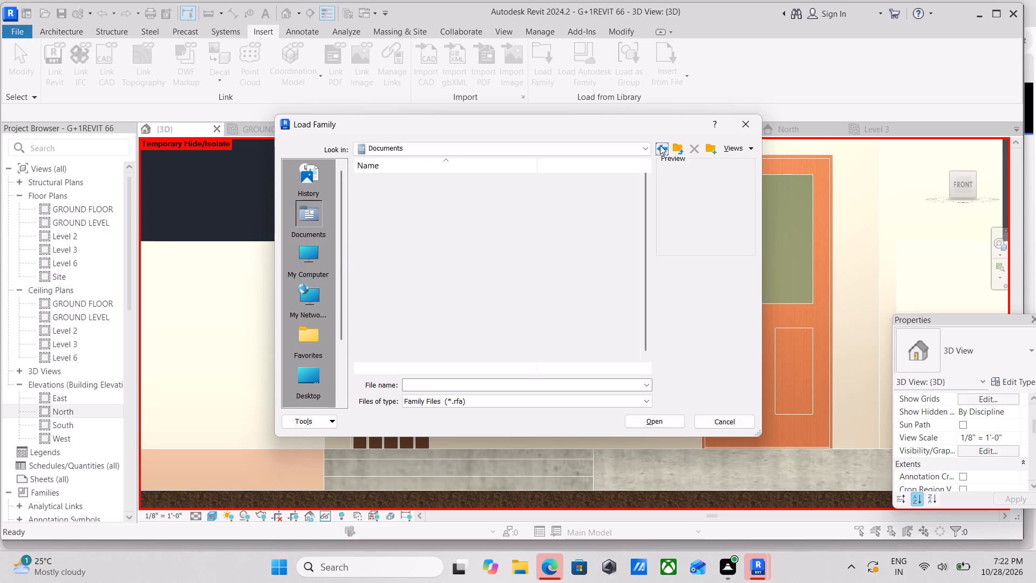
{"action": "left_click", "coordinate": [660, 145]}
{"action": "left_click", "coordinate": [660, 145]}
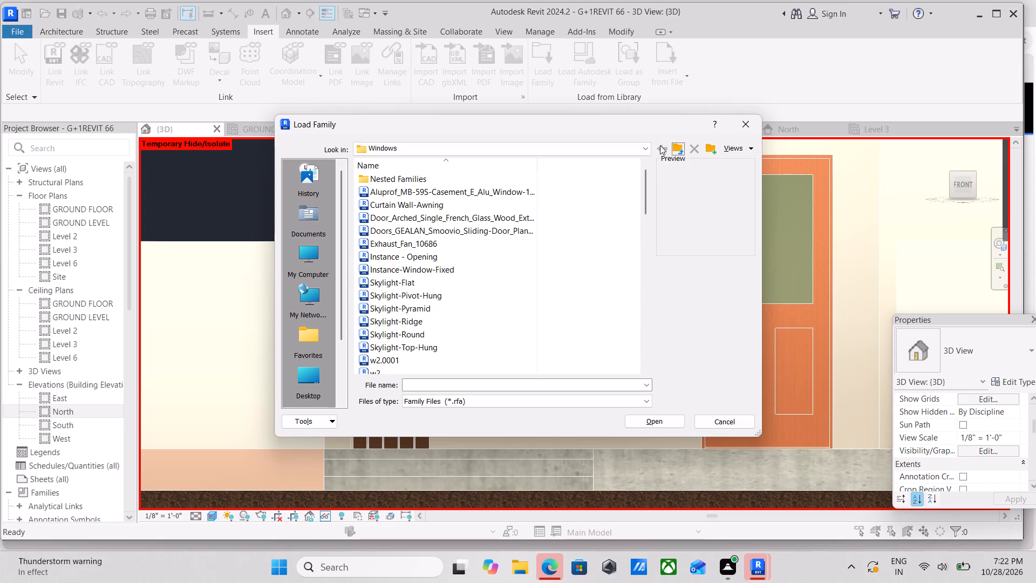
{"action": "double_click", "coordinate": [318, 167]}
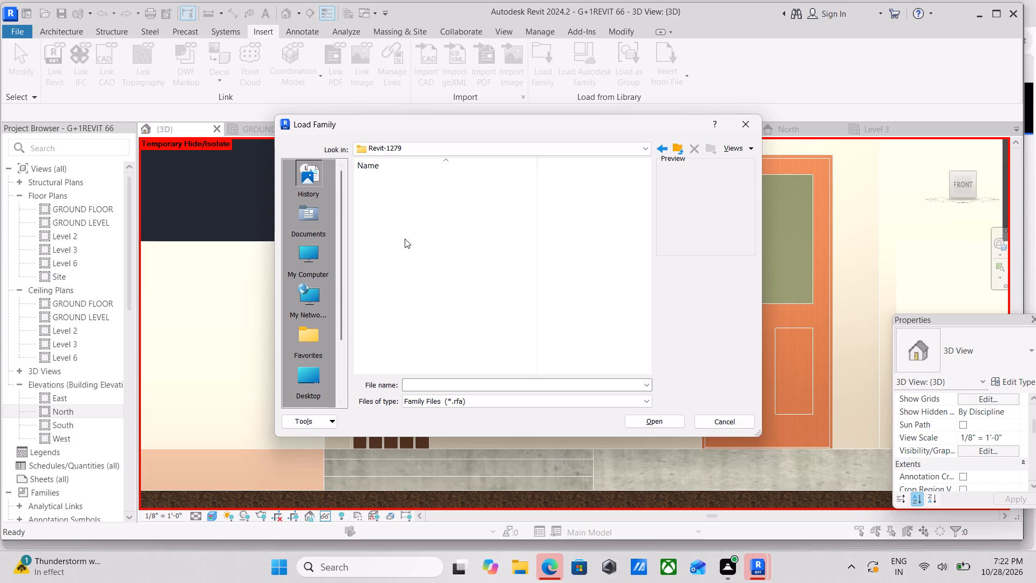
{"action": "scroll", "coordinate": [332, 213], "scroll_direction": "up", "scroll_amount": 3}
{"action": "double_click", "coordinate": [311, 219]}
{"action": "scroll", "coordinate": [386, 300], "scroll_direction": "down", "scroll_amount": 1}
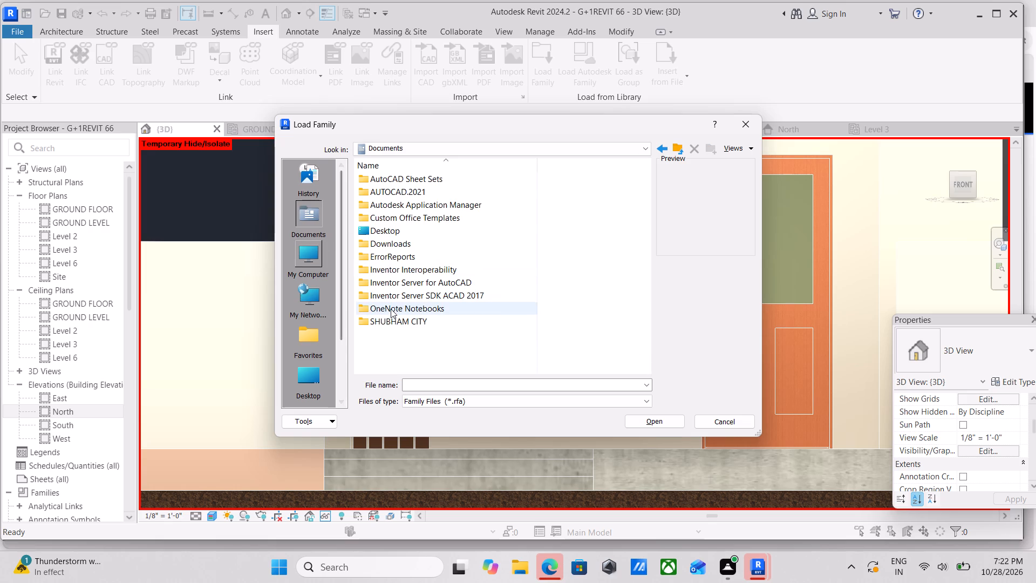
{"action": "double_click", "coordinate": [392, 323]}
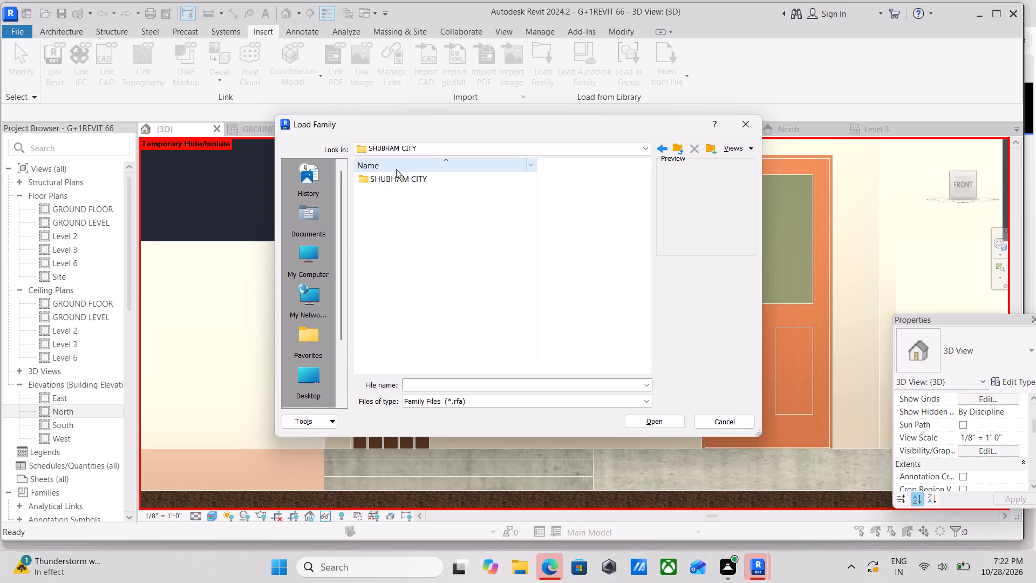
{"action": "double_click", "coordinate": [396, 178]}
{"action": "scroll", "coordinate": [401, 306], "scroll_direction": "down", "scroll_amount": 5}
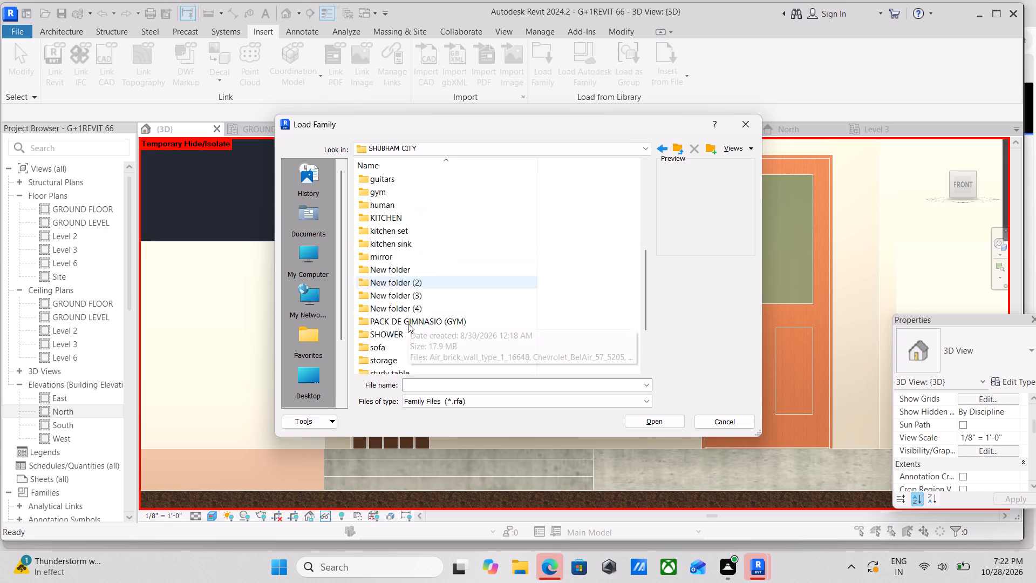
{"action": "scroll", "coordinate": [408, 323], "scroll_direction": "down", "scroll_amount": 6}
{"action": "scroll", "coordinate": [396, 372], "scroll_direction": "up", "scroll_amount": 2}
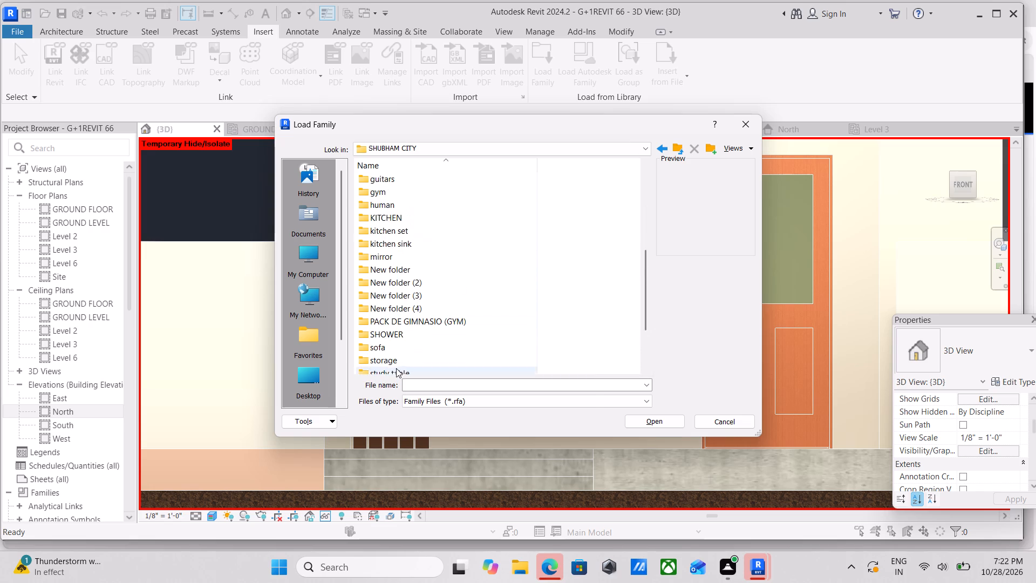
{"action": "scroll", "coordinate": [404, 351], "scroll_direction": "down", "scroll_amount": 3}
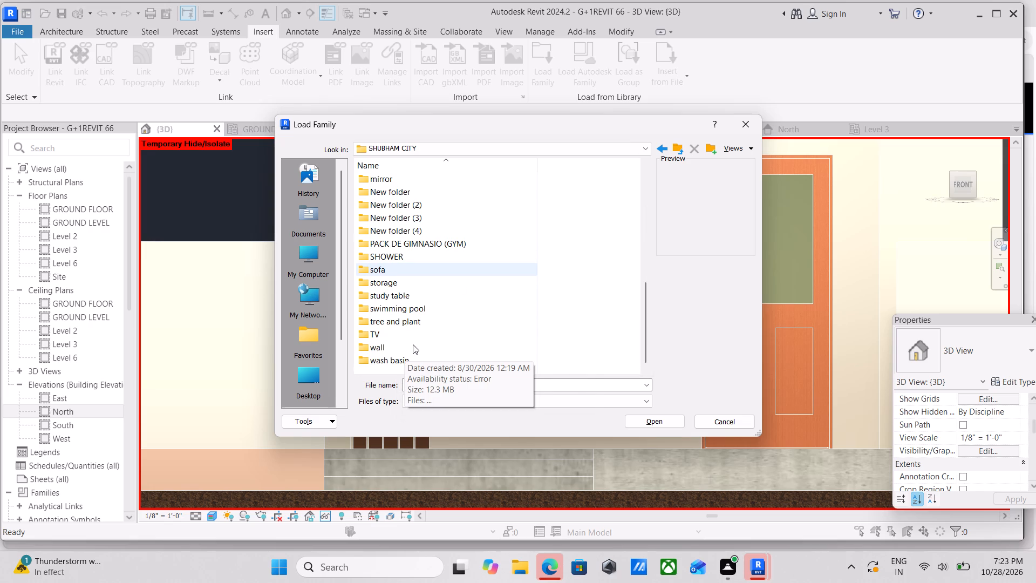
{"action": "scroll", "coordinate": [413, 344], "scroll_direction": "down", "scroll_amount": 3}
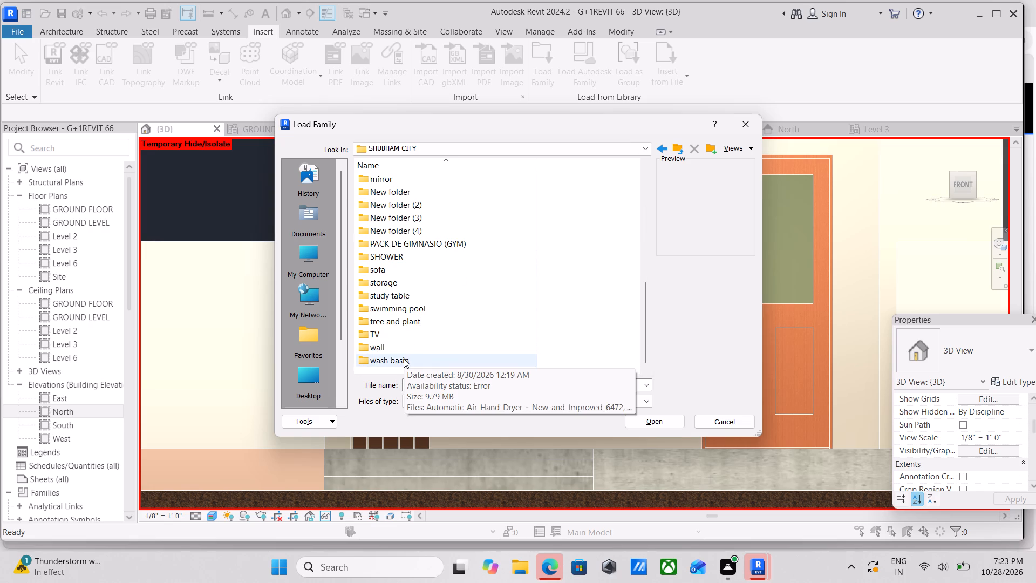
{"action": "scroll", "coordinate": [404, 358], "scroll_direction": "up", "scroll_amount": 1}
{"action": "scroll", "coordinate": [404, 358], "scroll_direction": "down", "scroll_amount": 3}
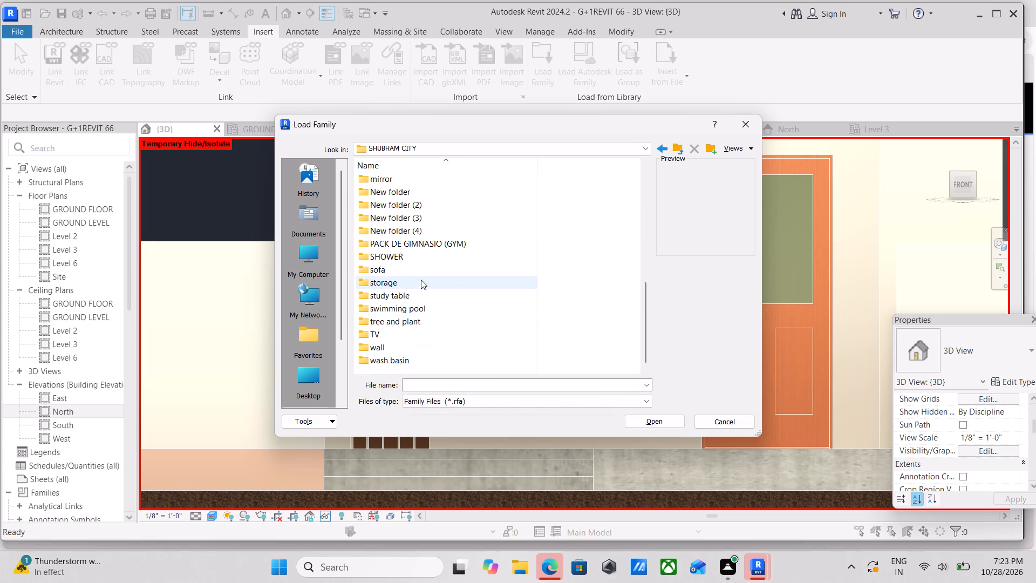
{"action": "scroll", "coordinate": [429, 251], "scroll_direction": "up", "scroll_amount": 2}
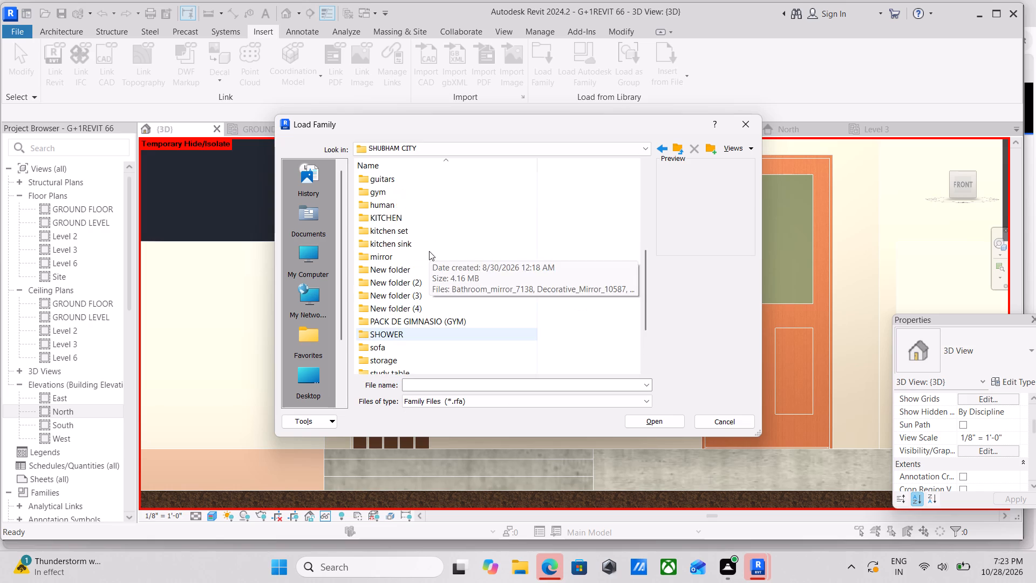
{"action": "scroll", "coordinate": [429, 251], "scroll_direction": "up", "scroll_amount": 1}
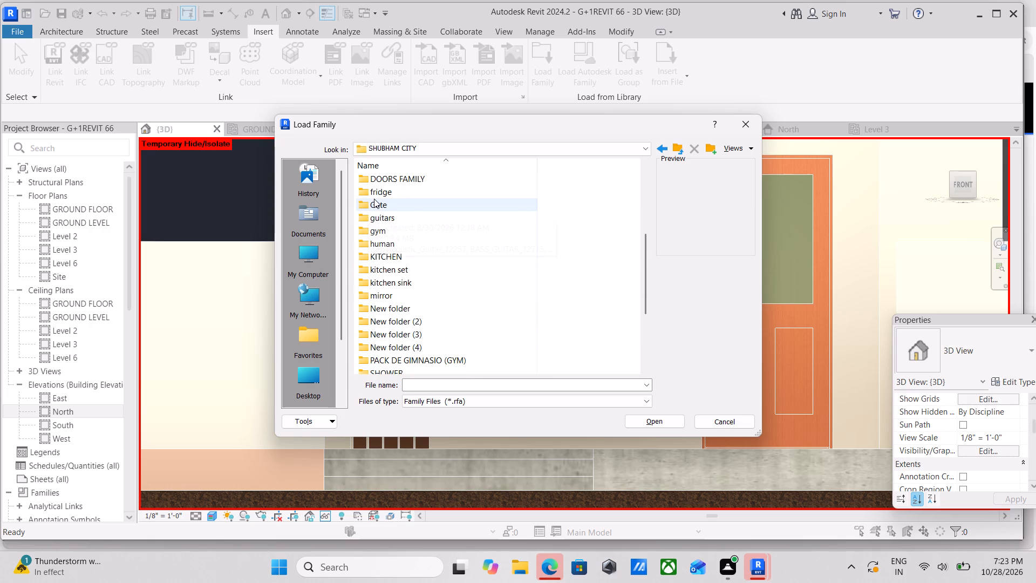
{"action": "double_click", "coordinate": [374, 201]}
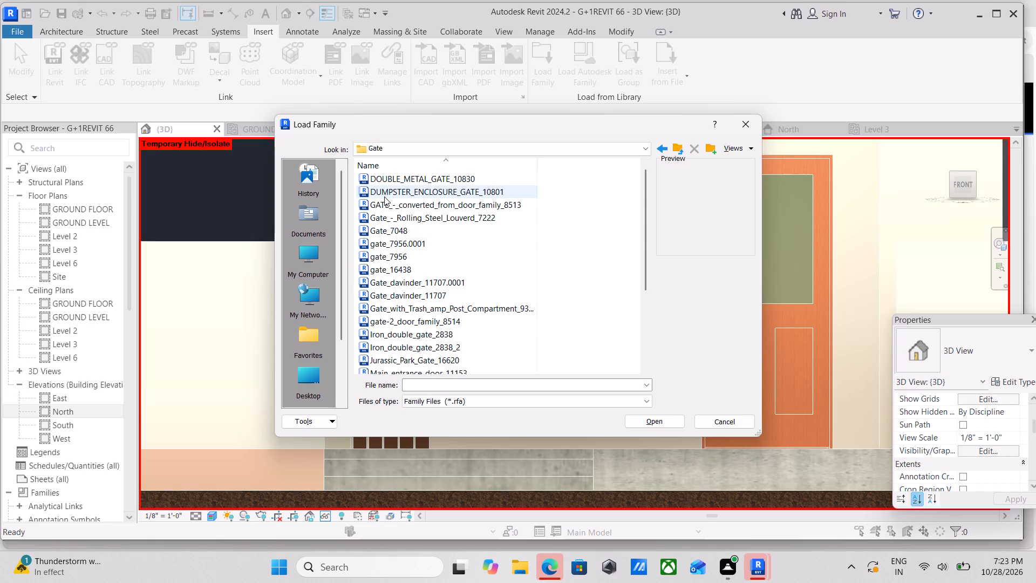
Preview several gate families in the Gate folder and load gate_7956 into the project.
{"action": "left_click", "coordinate": [384, 196]}
{"action": "left_click", "coordinate": [393, 178]}
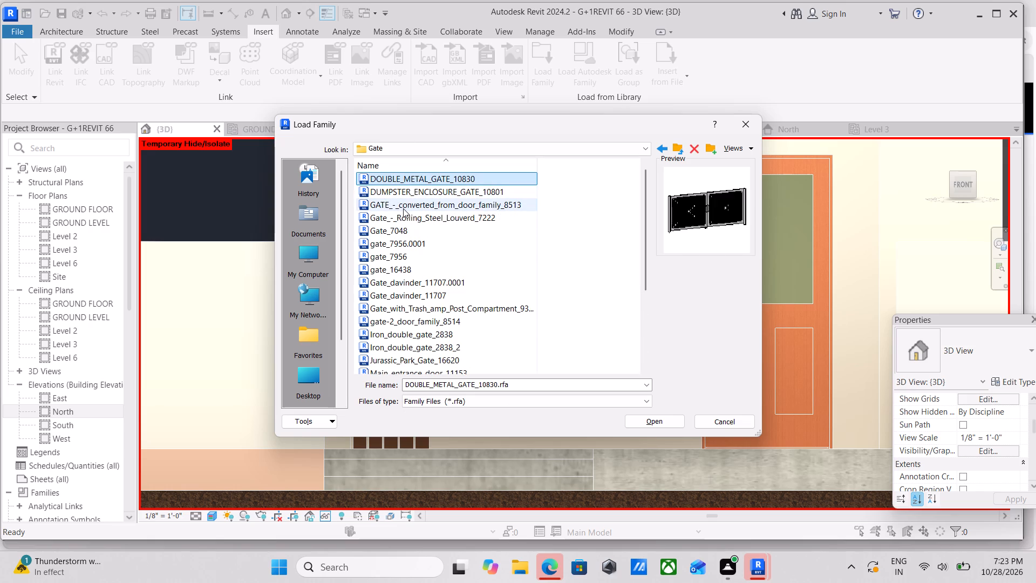
{"action": "left_click", "coordinate": [403, 208]}
{"action": "left_click", "coordinate": [404, 219]}
{"action": "left_click", "coordinate": [404, 233]}
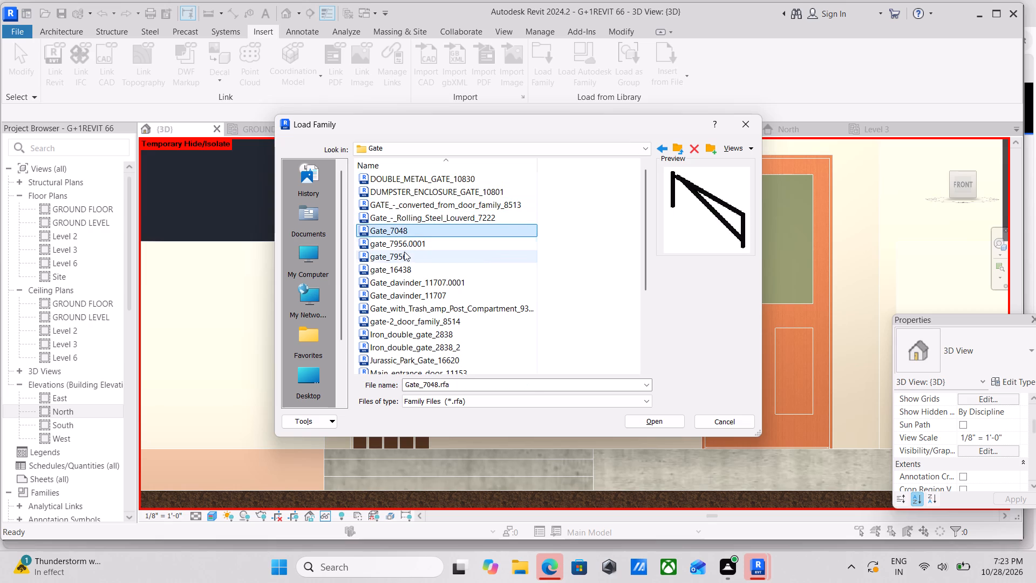
{"action": "left_click", "coordinate": [404, 252]}
{"action": "left_click", "coordinate": [406, 275]}
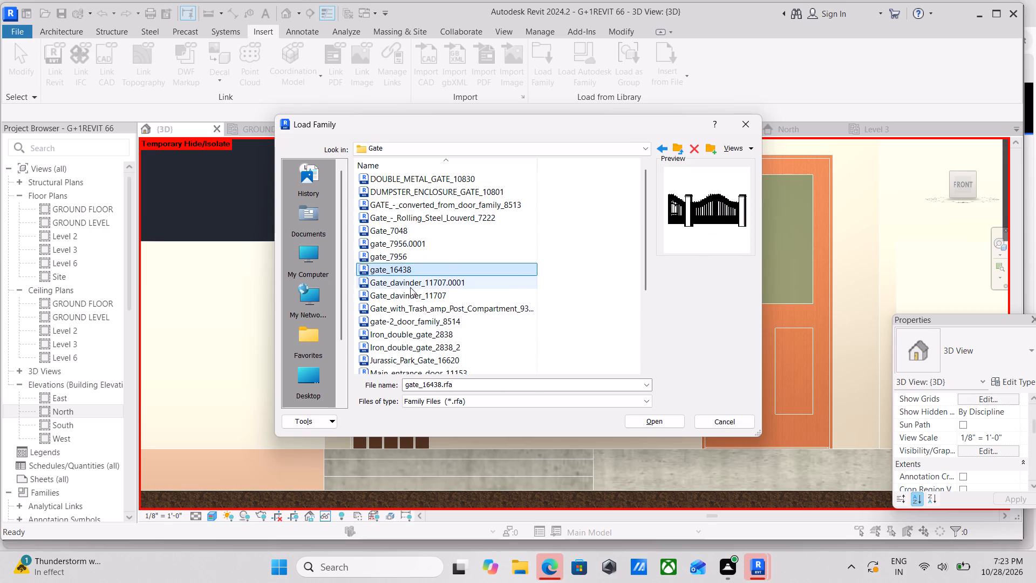
{"action": "left_click", "coordinate": [405, 254]}
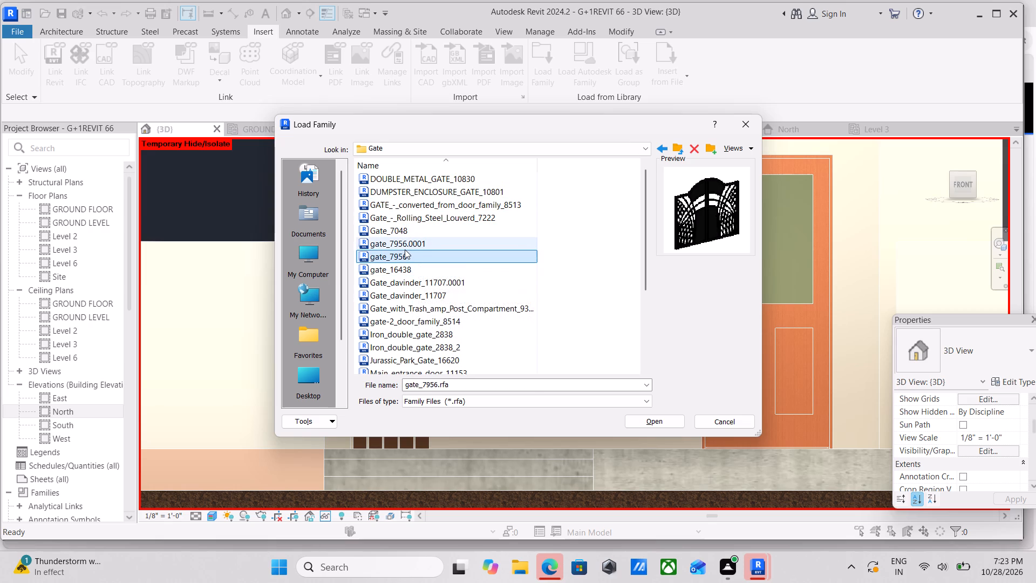
{"action": "left_click", "coordinate": [661, 423]}
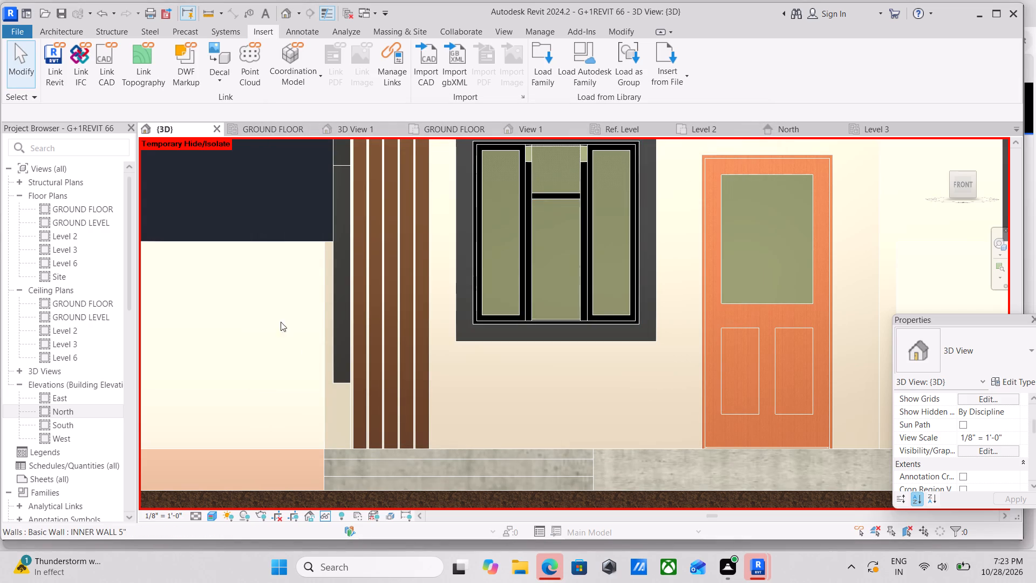
Place a gate_7956 component in the front boundary wall opening on the GROUND FLOOR plan, its centre about 3'-10" from the bedroom's side wall line.
{"action": "left_click", "coordinate": [73, 29]}
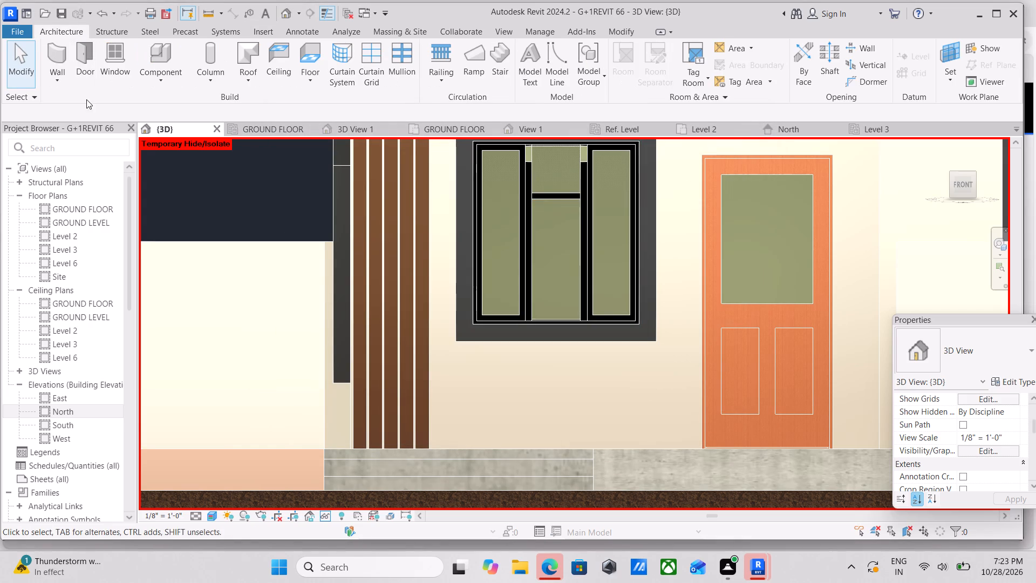
{"action": "left_click", "coordinate": [154, 85]}
{"action": "left_click", "coordinate": [172, 103]}
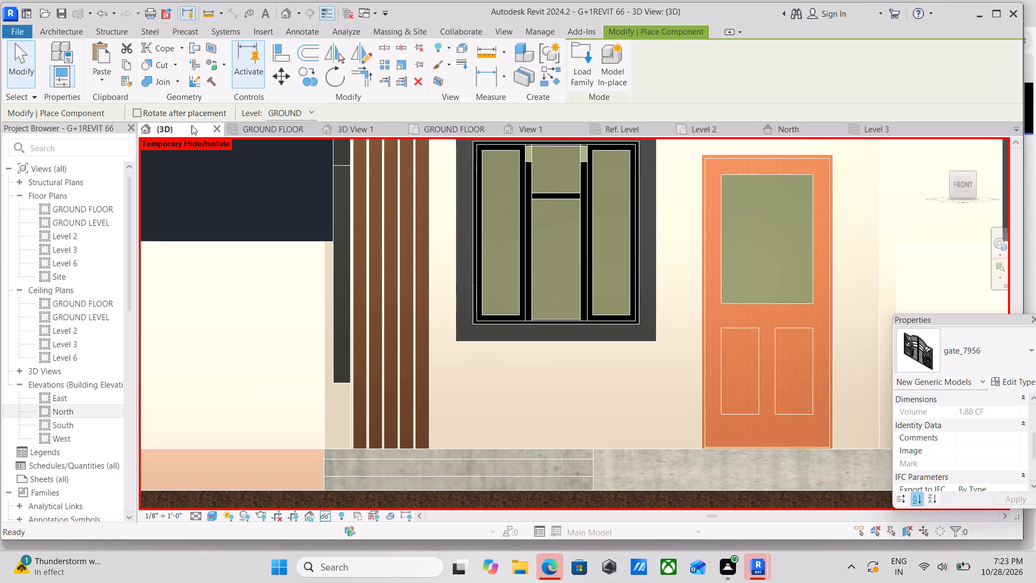
{"action": "scroll", "coordinate": [472, 343], "scroll_direction": "down", "scroll_amount": 2}
{"action": "middle_click_drag", "start_coordinate": [471, 343], "coordinate": [411, 284]}
{"action": "scroll", "coordinate": [411, 284], "scroll_direction": "down", "scroll_amount": 4}
{"action": "middle_click_drag", "start_coordinate": [424, 302], "coordinate": [461, 418], "text": "shift"}
{"action": "middle_click_drag", "start_coordinate": [462, 418], "coordinate": [418, 255]}
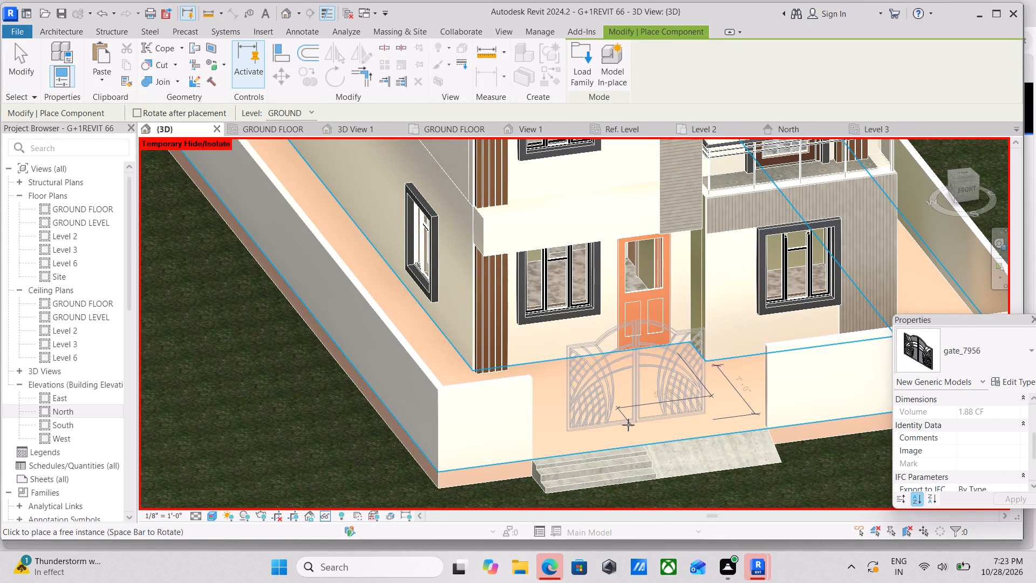
{"action": "scroll", "coordinate": [611, 437], "scroll_direction": "up", "scroll_amount": 2}
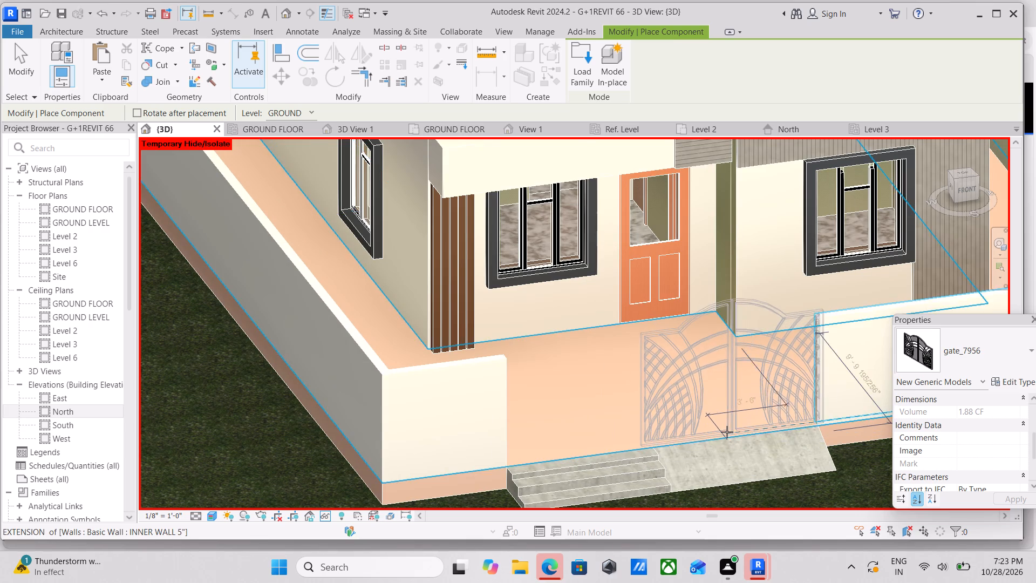
{"action": "scroll", "coordinate": [727, 432], "scroll_direction": "up", "scroll_amount": 1}
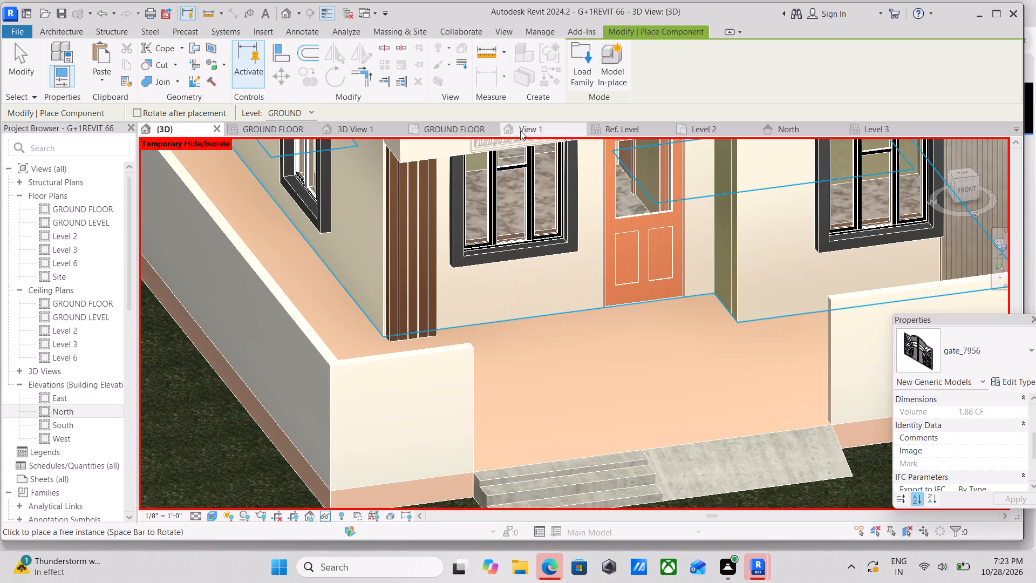
{"action": "left_click", "coordinate": [465, 126]}
{"action": "scroll", "coordinate": [561, 426], "scroll_direction": "down", "scroll_amount": 1}
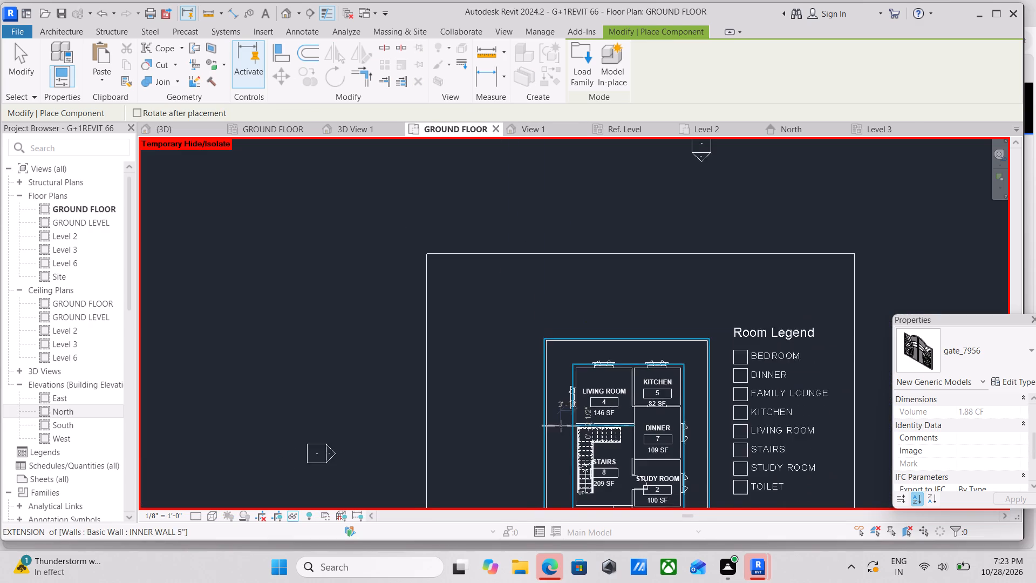
{"action": "middle_click_drag", "start_coordinate": [561, 426], "coordinate": [557, 258]}
{"action": "scroll", "coordinate": [608, 475], "scroll_direction": "up", "scroll_amount": 4}
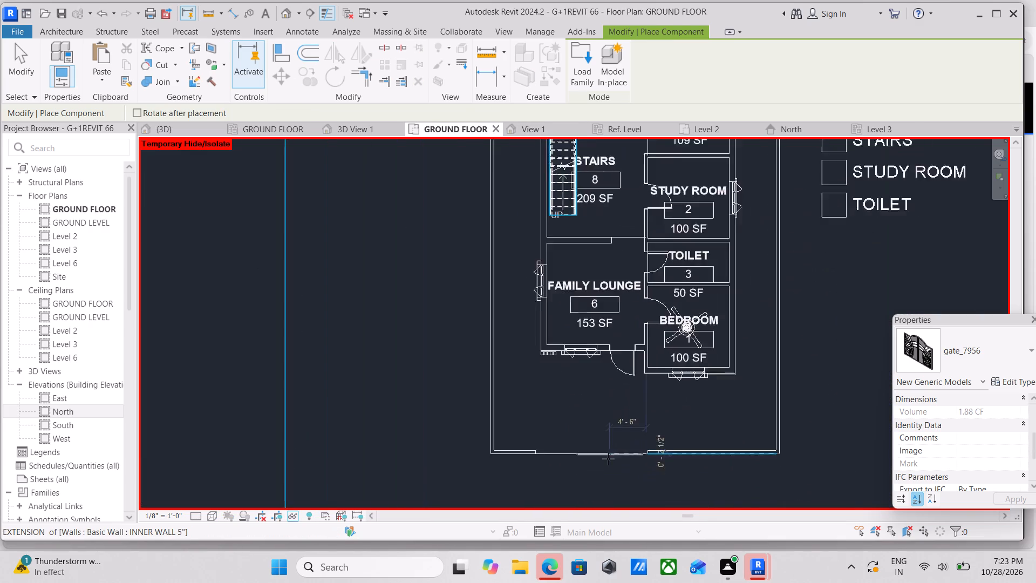
{"action": "scroll", "coordinate": [608, 459], "scroll_direction": "up", "scroll_amount": 7}
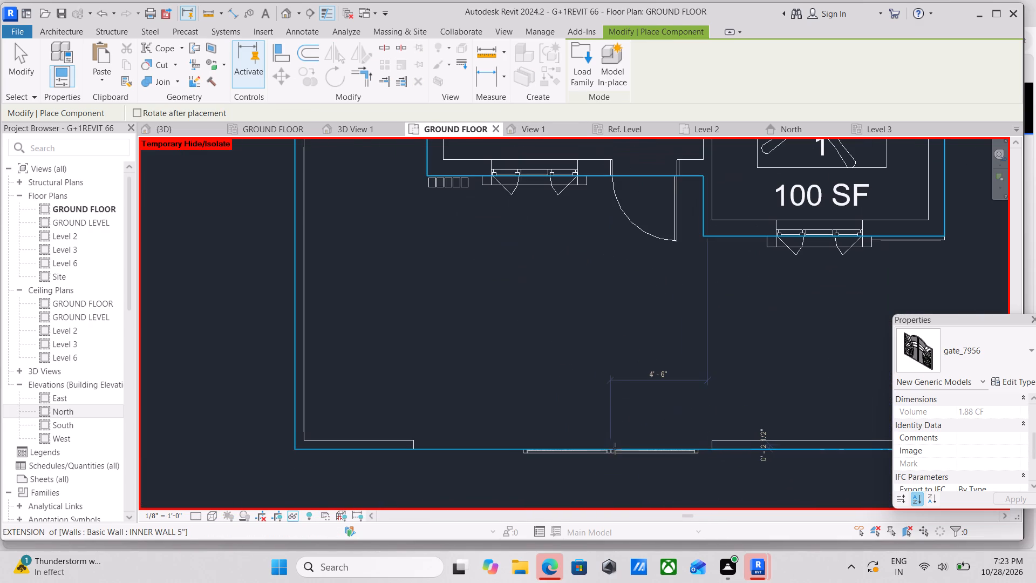
{"action": "scroll", "coordinate": [624, 444], "scroll_direction": "up", "scroll_amount": 2}
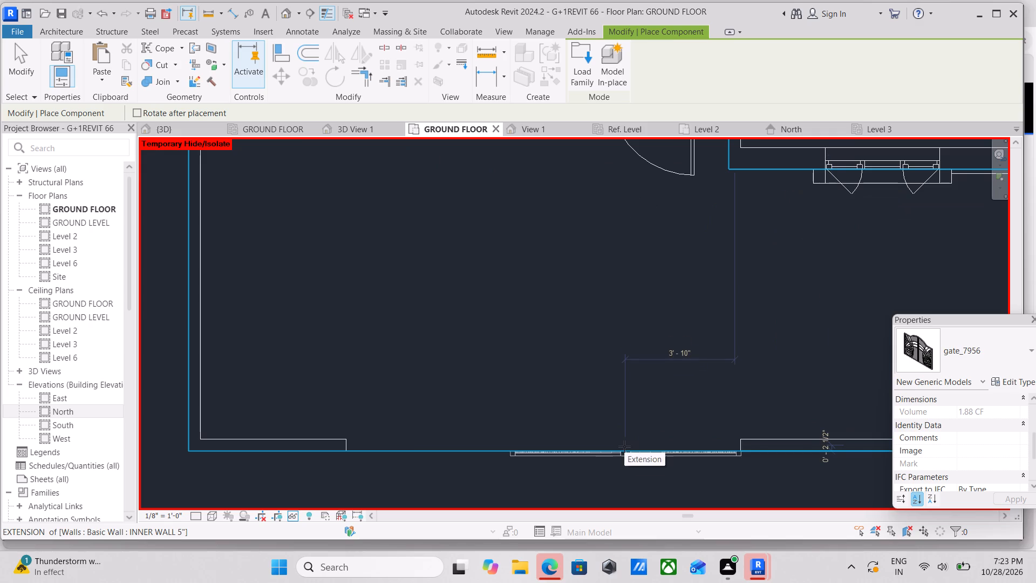
{"action": "left_click", "coordinate": [624, 444]}
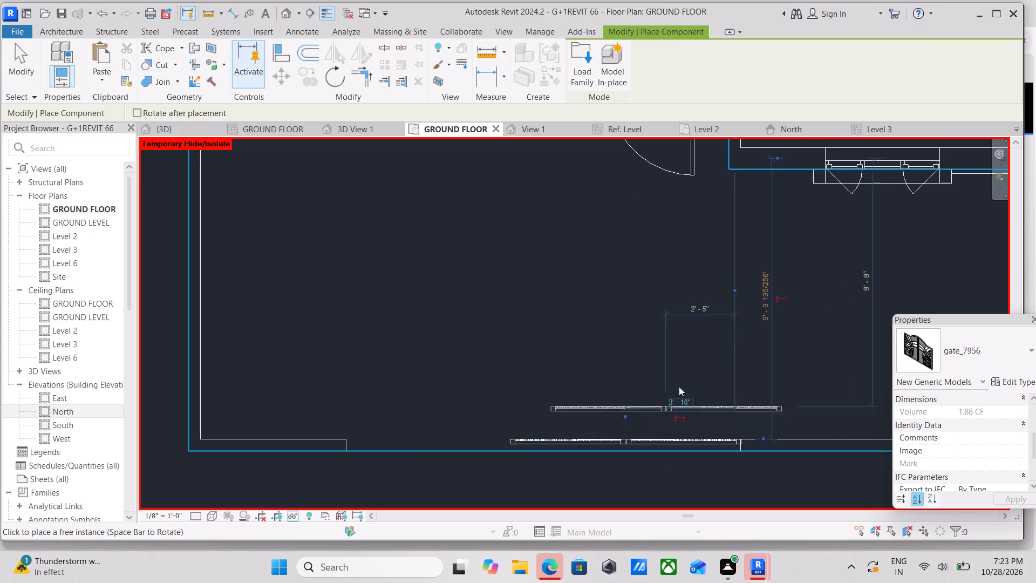
{"action": "key", "text": "Escape"}
{"action": "key", "text": "Escape"}
{"action": "scroll", "coordinate": [681, 453], "scroll_direction": "up", "scroll_amount": 2}
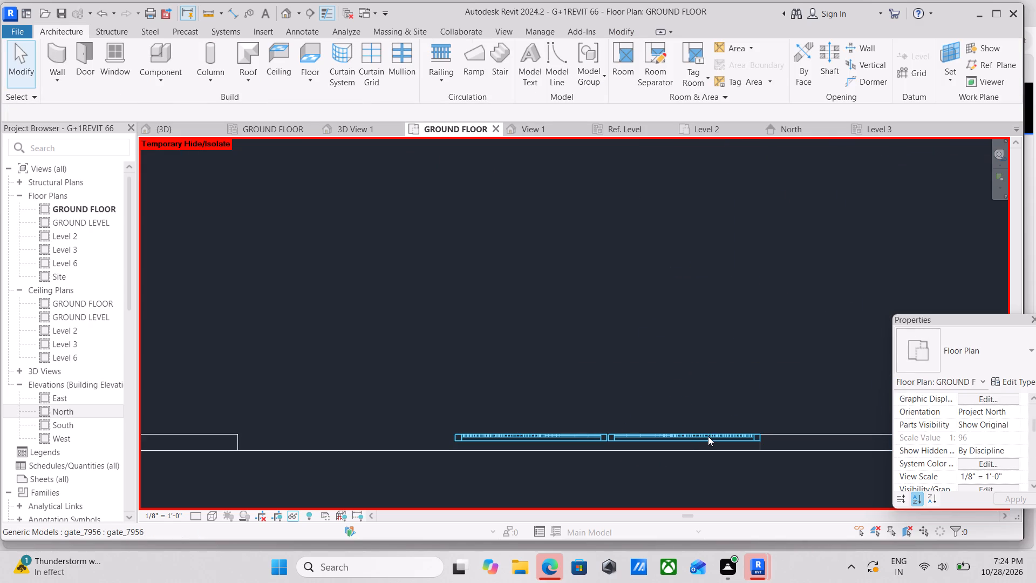
Nudge the gate_7956 component two increments toward the outer face of the front boundary wall on the GROUND FLOOR plan.
{"action": "left_click", "coordinate": [712, 436]}
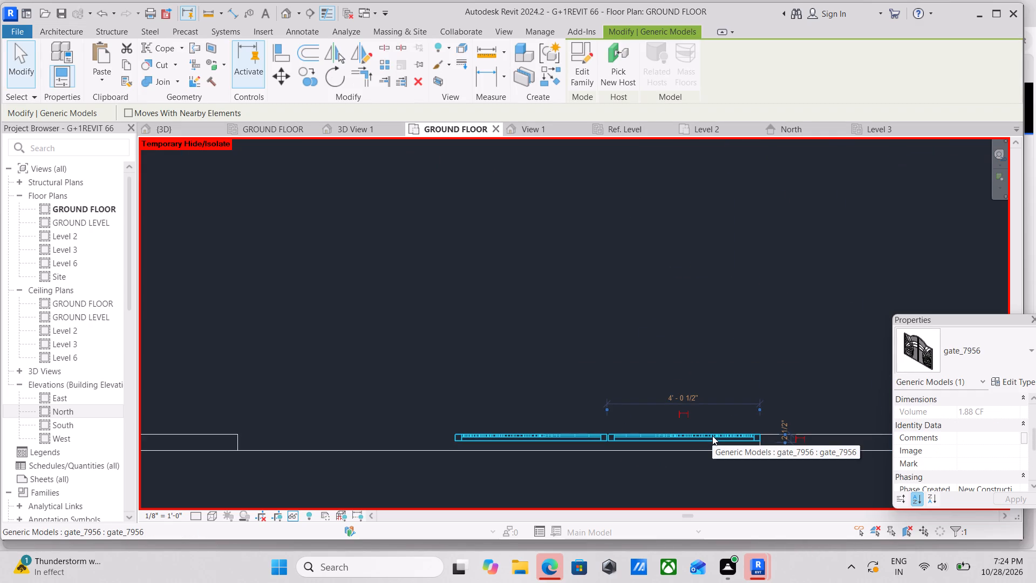
{"action": "key", "text": "Down"}
{"action": "key", "text": "Down"}
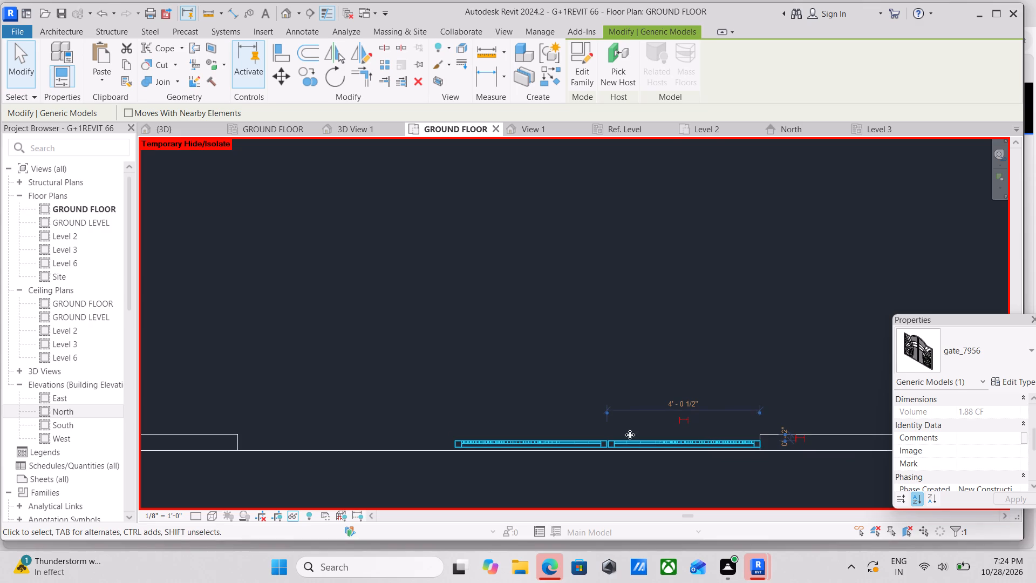
{"action": "key", "text": "Escape"}
Examine the gate's fit against the front boundary wall, steps and ramp from several angles in the {3D} view.
{"action": "scroll", "coordinate": [627, 433], "scroll_direction": "down", "scroll_amount": 3}
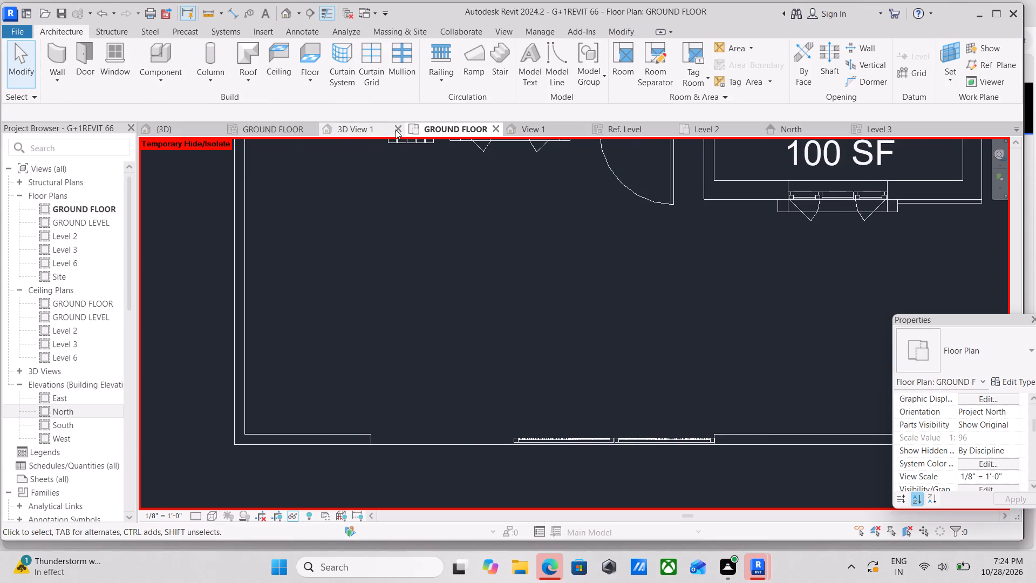
{"action": "left_click", "coordinate": [175, 126]}
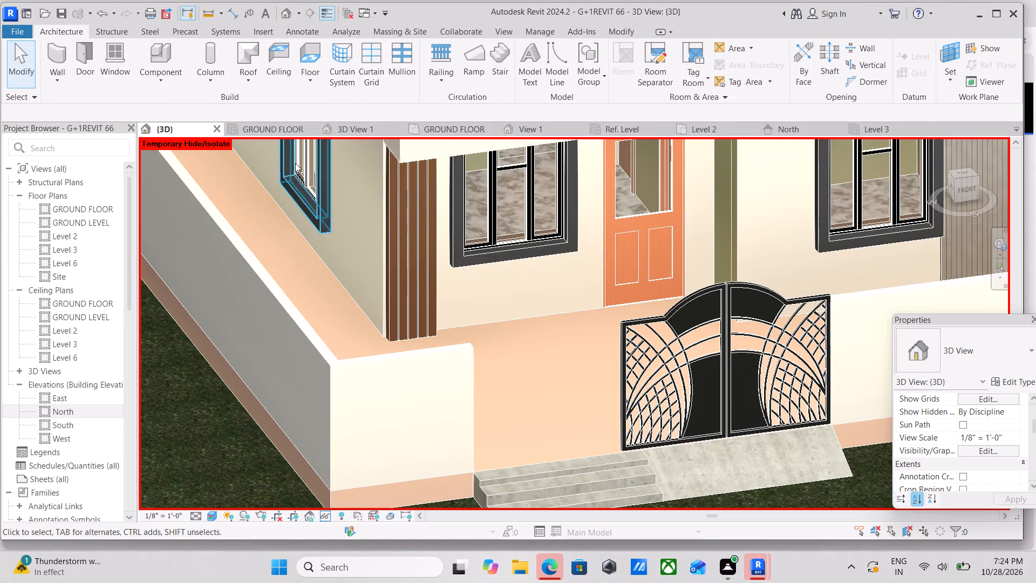
{"action": "scroll", "coordinate": [466, 306], "scroll_direction": "down", "scroll_amount": 3}
{"action": "scroll", "coordinate": [494, 353], "scroll_direction": "down", "scroll_amount": 1}
{"action": "scroll", "coordinate": [544, 397], "scroll_direction": "up", "scroll_amount": 2}
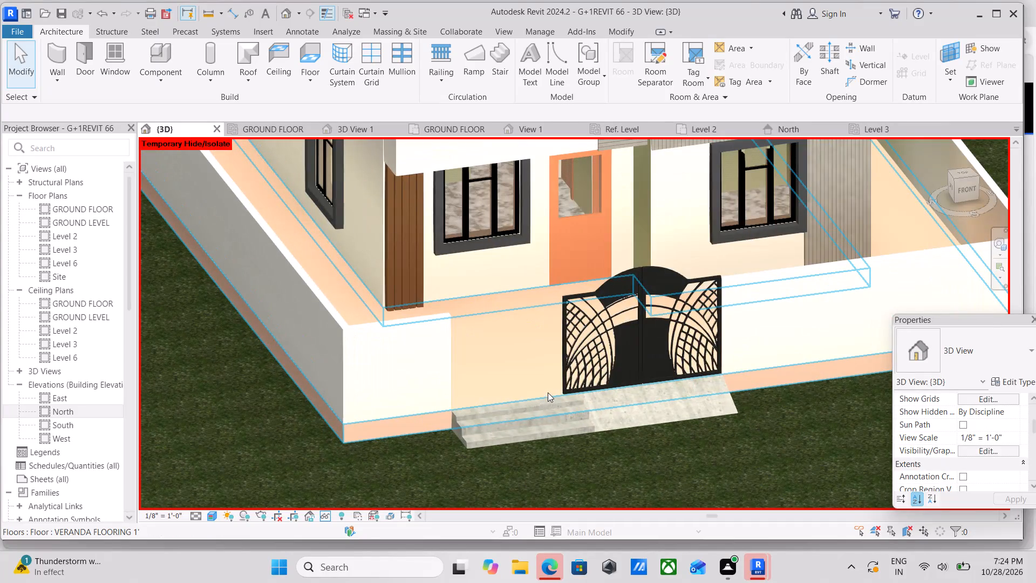
{"action": "middle_click_drag", "start_coordinate": [551, 368], "coordinate": [523, 387], "text": "shift"}
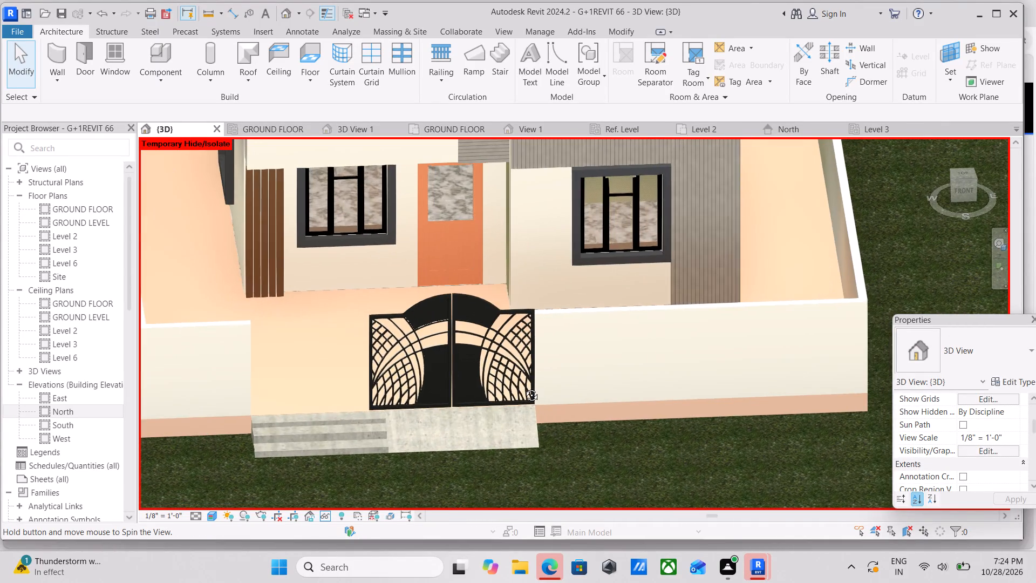
{"action": "middle_click_drag", "start_coordinate": [523, 387], "coordinate": [525, 389], "text": "shift"}
{"action": "scroll", "coordinate": [455, 371], "scroll_direction": "down", "scroll_amount": 2}
{"action": "middle_click_drag", "start_coordinate": [398, 372], "coordinate": [424, 384], "text": "shift"}
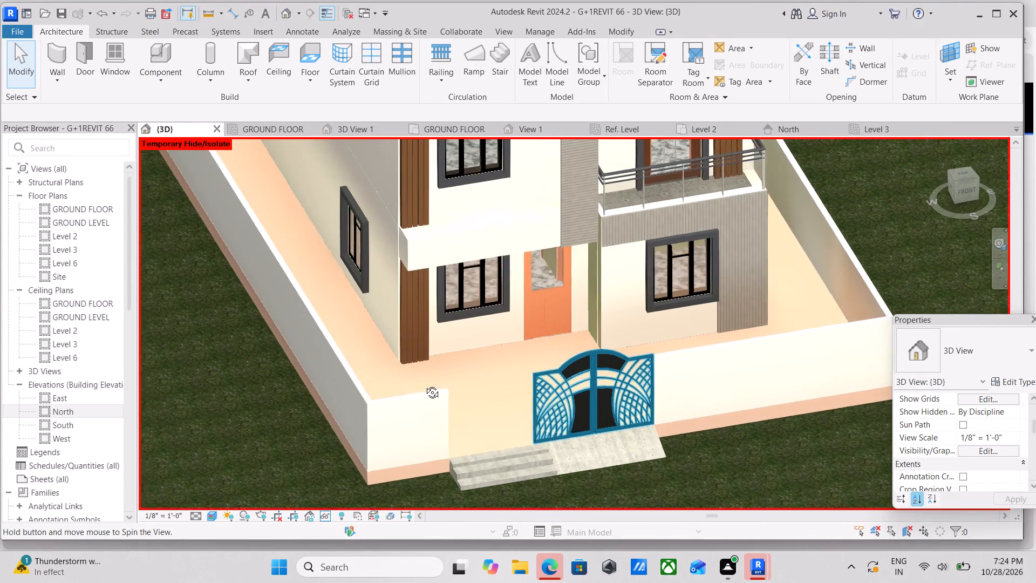
{"action": "middle_click_drag", "start_coordinate": [424, 384], "coordinate": [424, 385], "text": "shift"}
{"action": "middle_click_drag", "start_coordinate": [457, 411], "coordinate": [479, 354]}
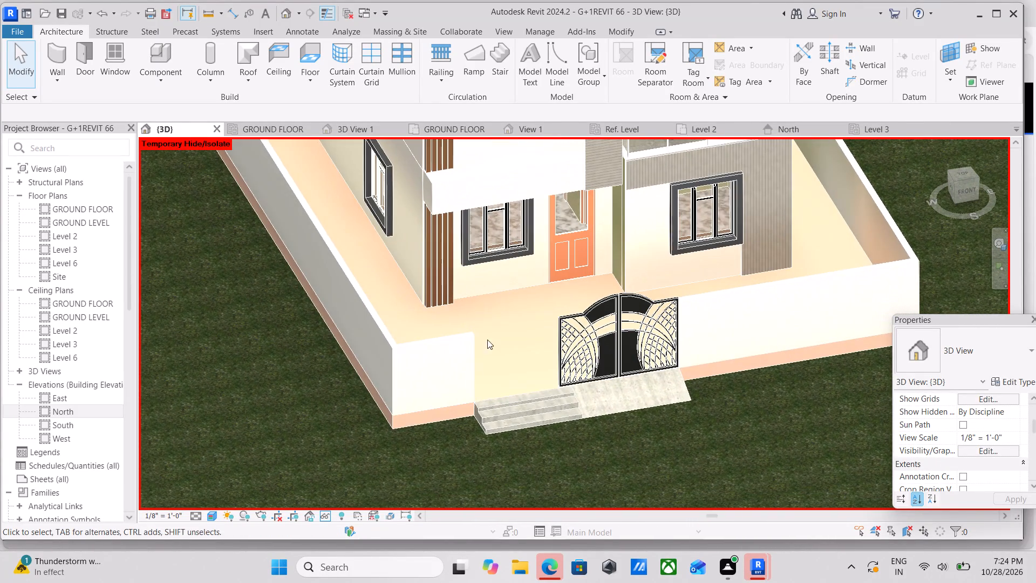
{"action": "middle_click_drag", "start_coordinate": [505, 368], "coordinate": [466, 368], "text": "shift"}
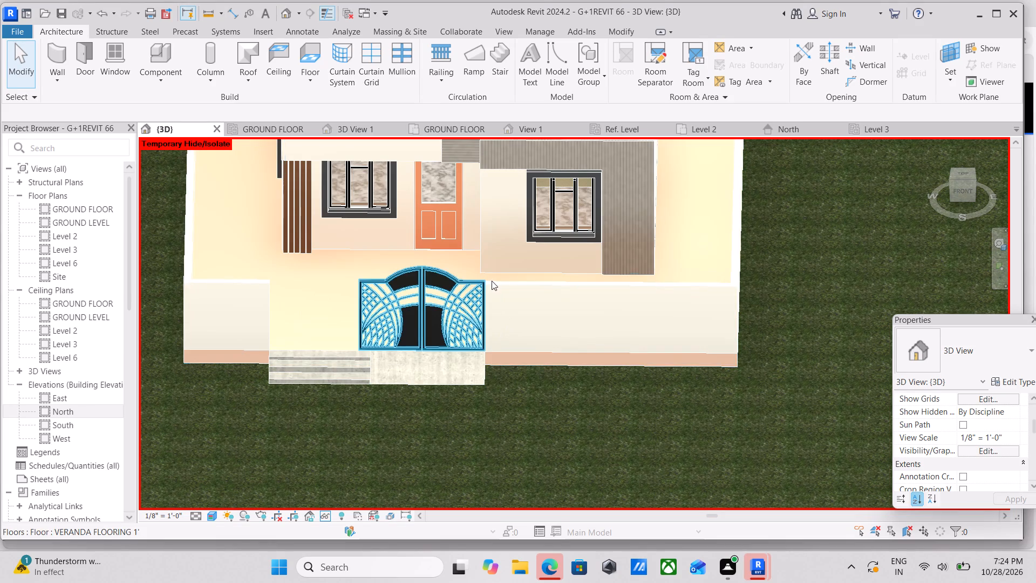
Shorten the front boundary wall on the ramp side by pulling its end away from the gate, leaving a narrow gap.
{"action": "left_click", "coordinate": [497, 286]}
{"action": "scroll", "coordinate": [487, 352], "scroll_direction": "up", "scroll_amount": 4}
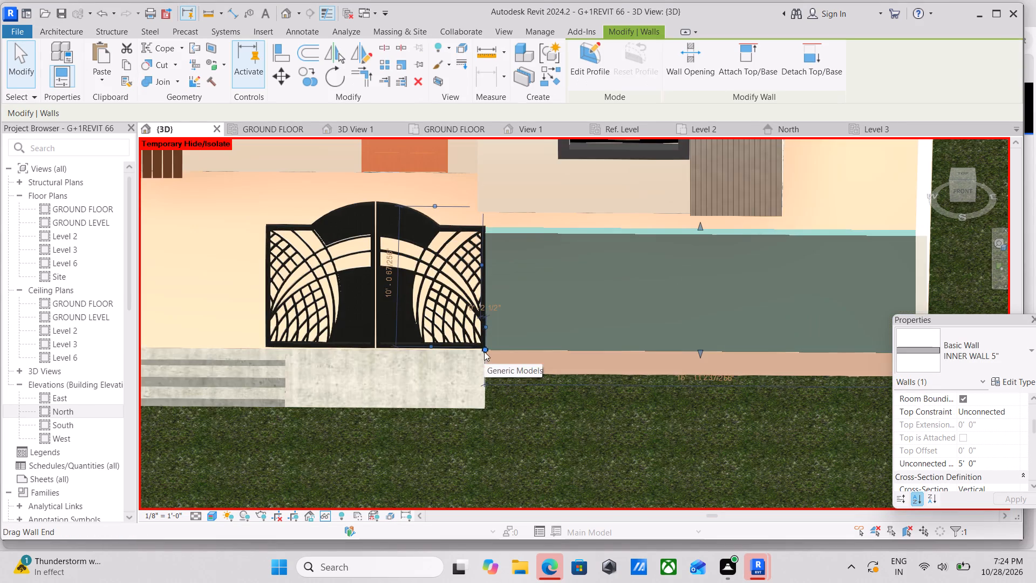
{"action": "left_click_drag", "start_coordinate": [485, 348], "coordinate": [517, 351]}
{"action": "key", "text": "Escape"}
Start an architectural column for the gate using the Rectangular Column 24" x 24" type.
{"action": "scroll", "coordinate": [451, 356], "scroll_direction": "down", "scroll_amount": 4}
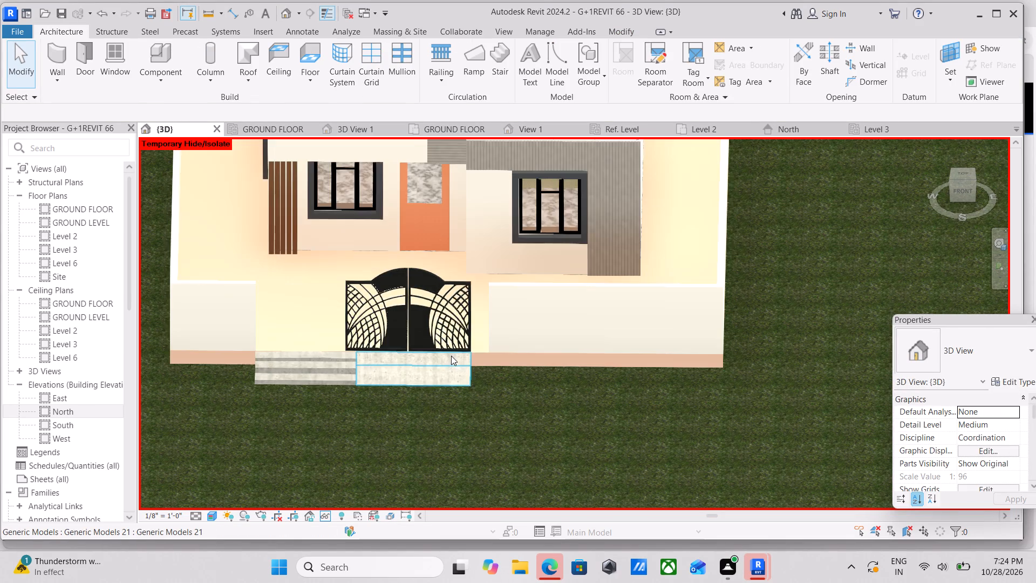
{"action": "middle_click_drag", "start_coordinate": [437, 360], "coordinate": [457, 424], "text": "shift"}
{"action": "scroll", "coordinate": [437, 360], "scroll_direction": "down", "scroll_amount": 1, "text": "shift"}
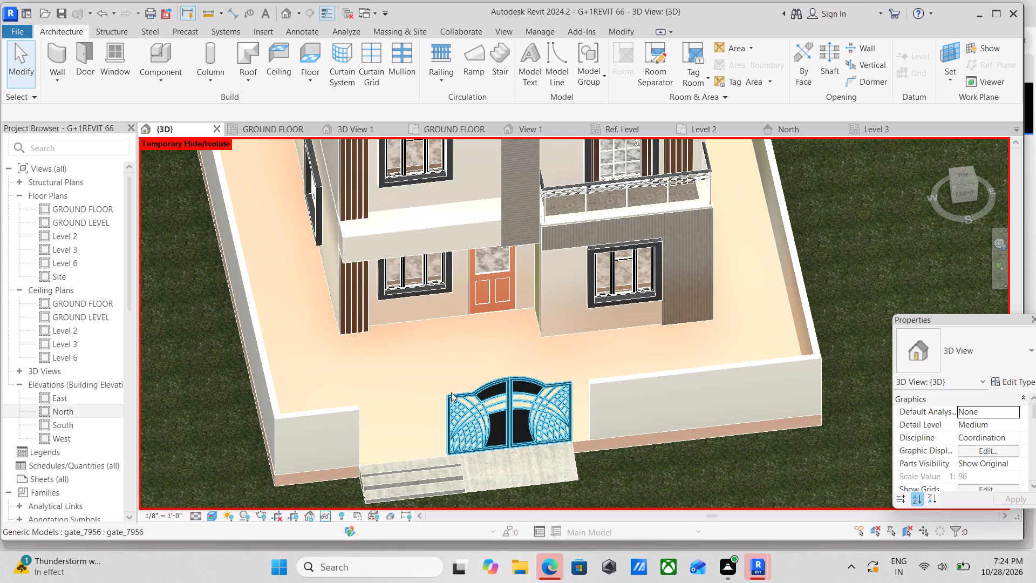
{"action": "middle_click_drag", "start_coordinate": [451, 392], "coordinate": [448, 414]}
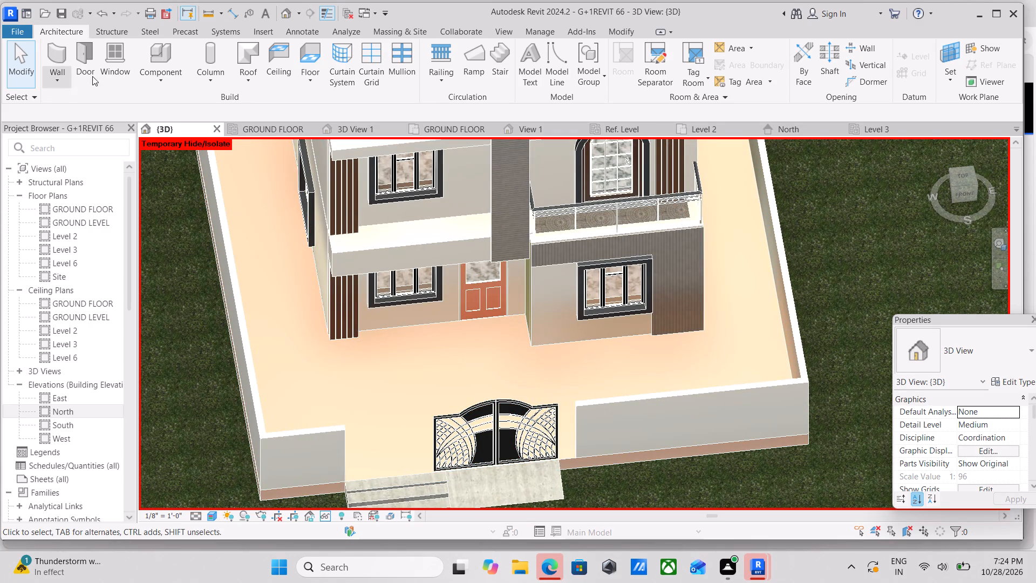
{"action": "left_click", "coordinate": [217, 76]}
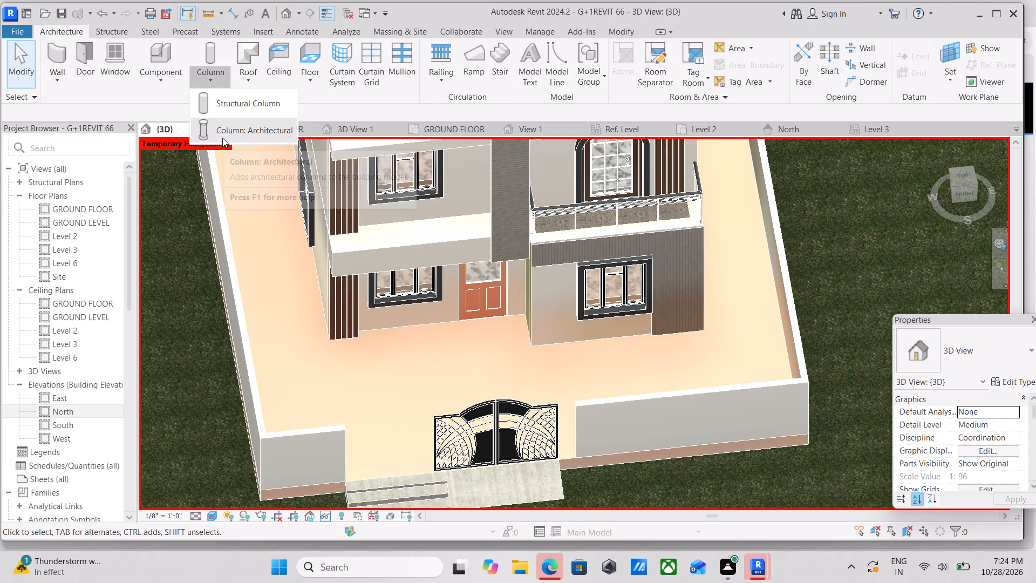
{"action": "left_click", "coordinate": [239, 135]}
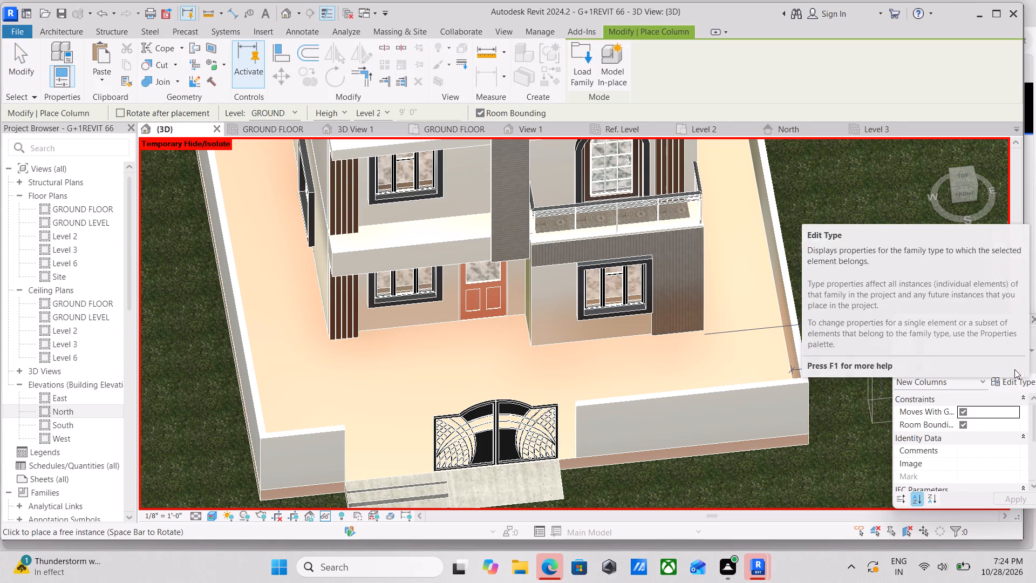
{"action": "scroll", "coordinate": [951, 460], "scroll_direction": "down", "scroll_amount": 3}
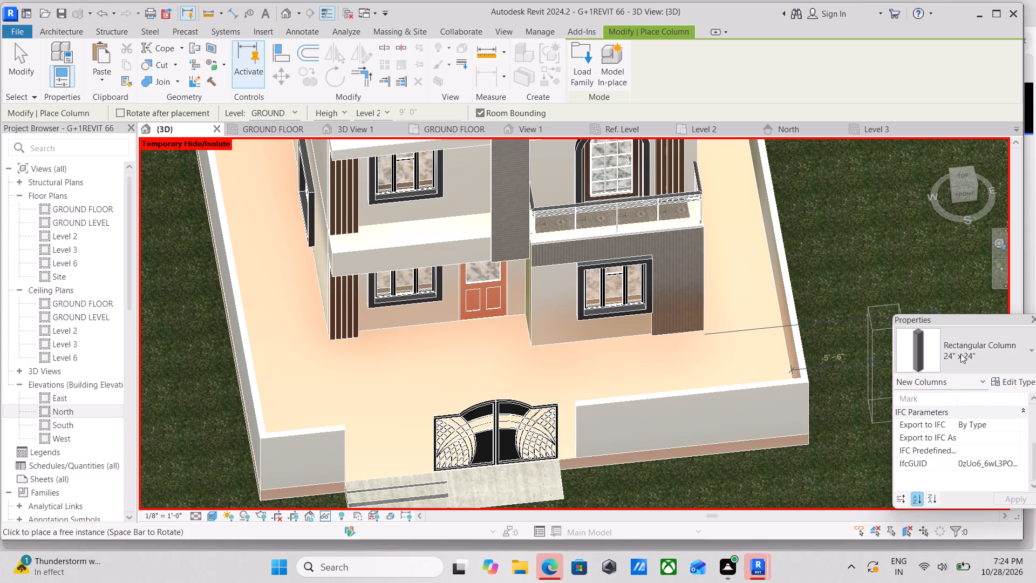
{"action": "left_click", "coordinate": [960, 352]}
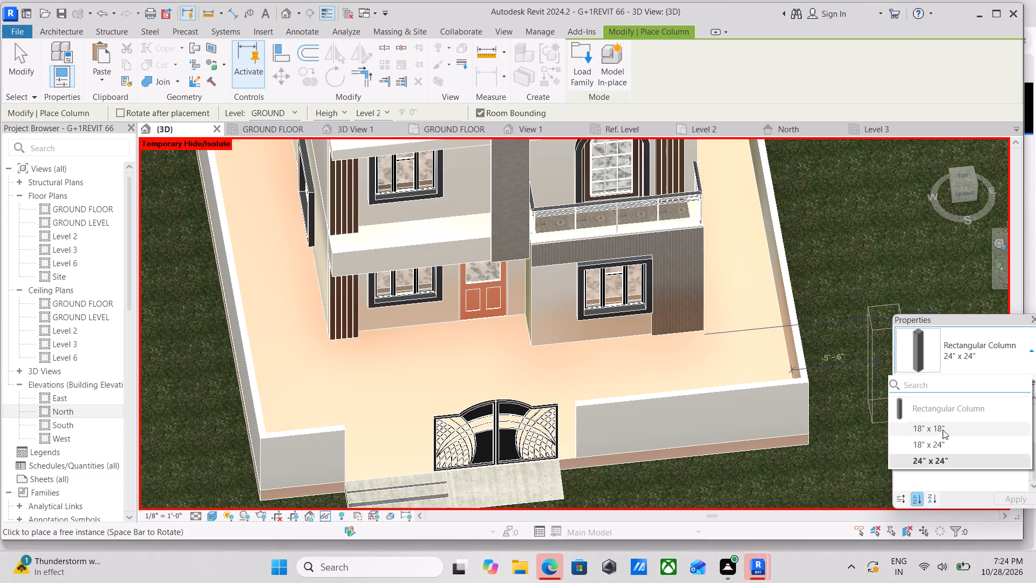
{"action": "left_click", "coordinate": [934, 461]}
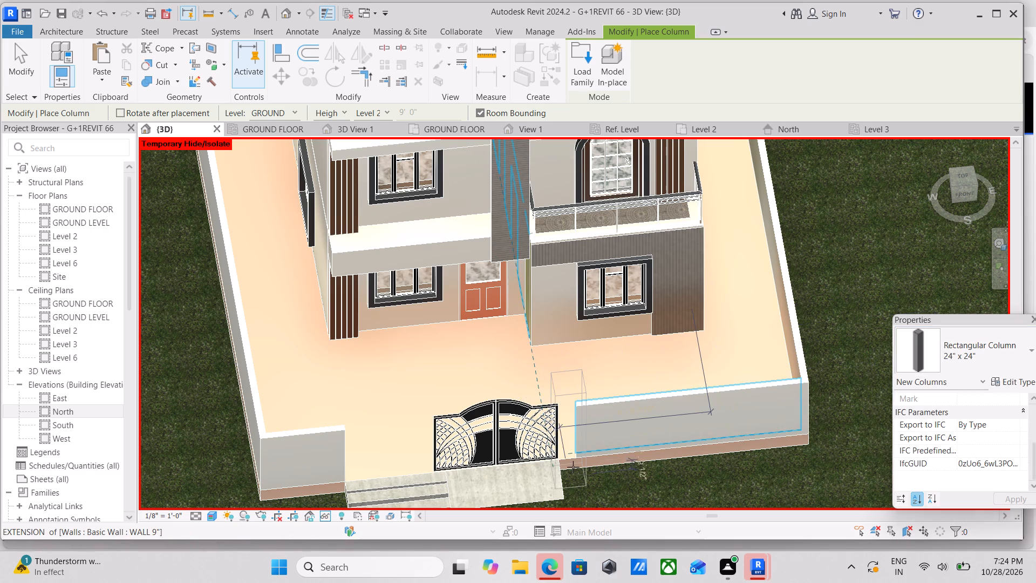
{"action": "scroll", "coordinate": [573, 467], "scroll_direction": "up", "scroll_amount": 1}
{"action": "left_click", "coordinate": [1026, 358]}
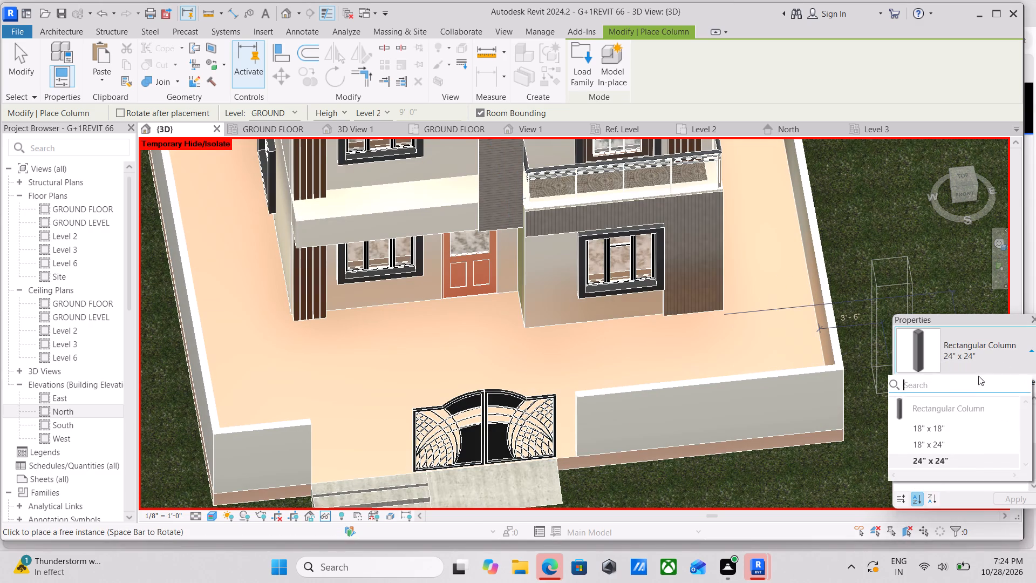
{"action": "left_click", "coordinate": [998, 338]}
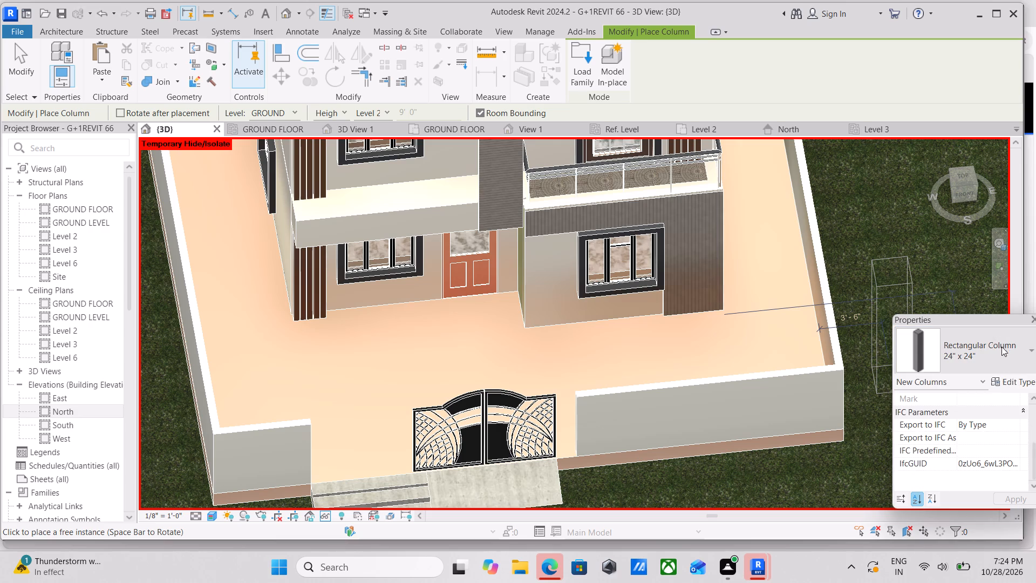
Duplicate the 24" x 24" Rectangular Column type under the name 1'X 1'.
{"action": "left_click", "coordinate": [1001, 379]}
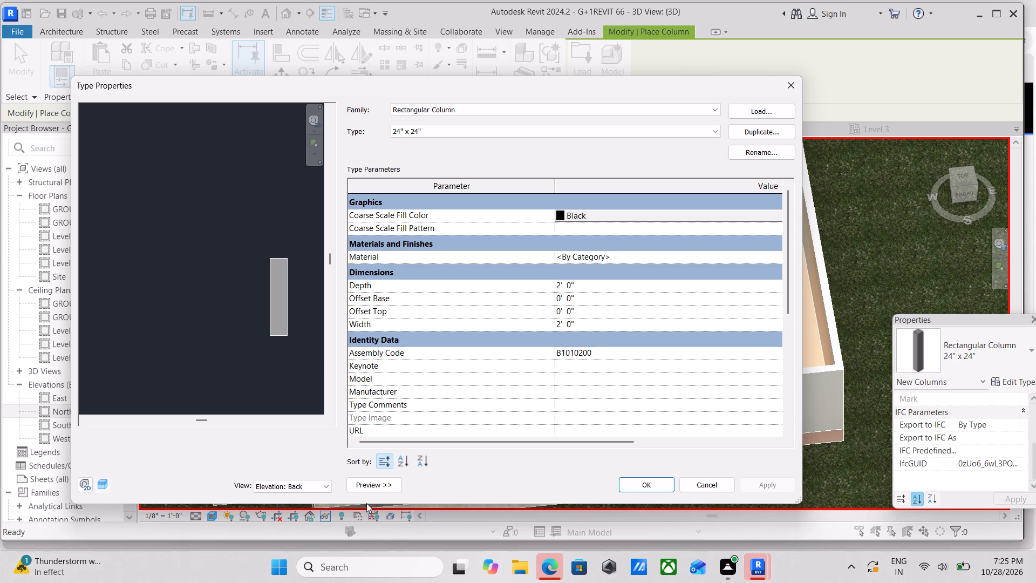
{"action": "left_click", "coordinate": [591, 285]}
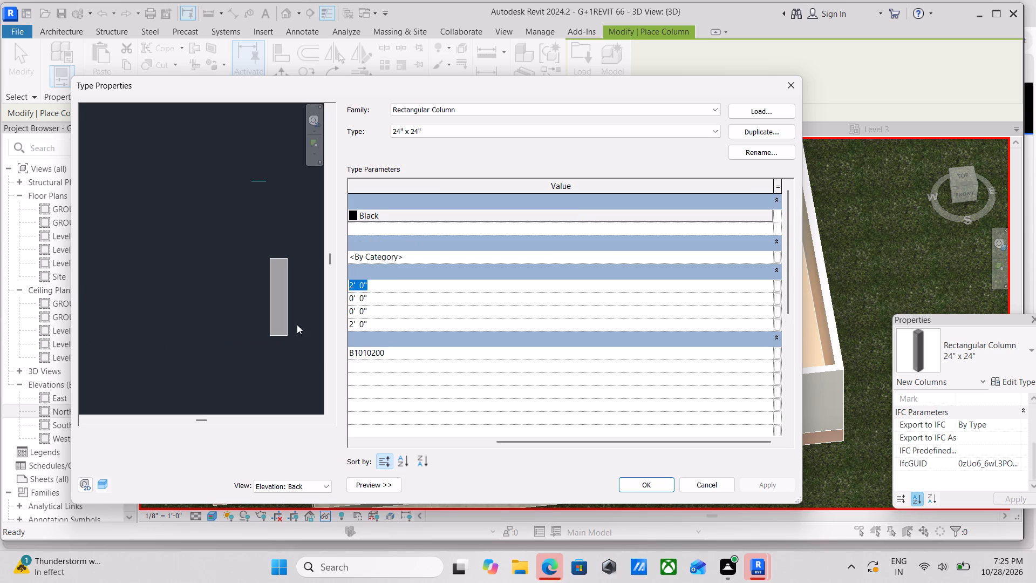
{"action": "scroll", "coordinate": [353, 313], "scroll_direction": "up", "scroll_amount": 2}
{"action": "left_click", "coordinate": [761, 130]}
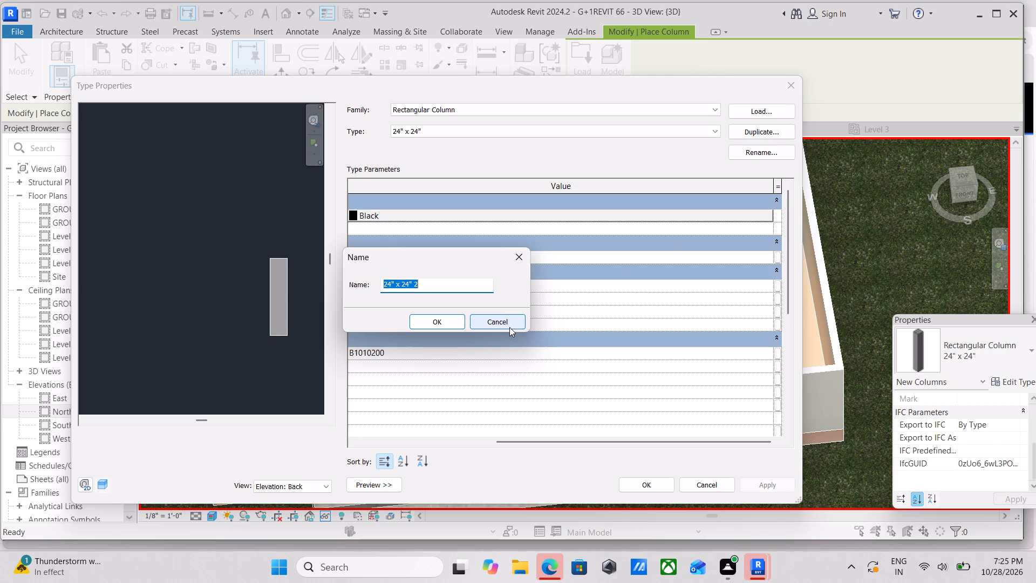
{"action": "key", "text": "BackSpace"}
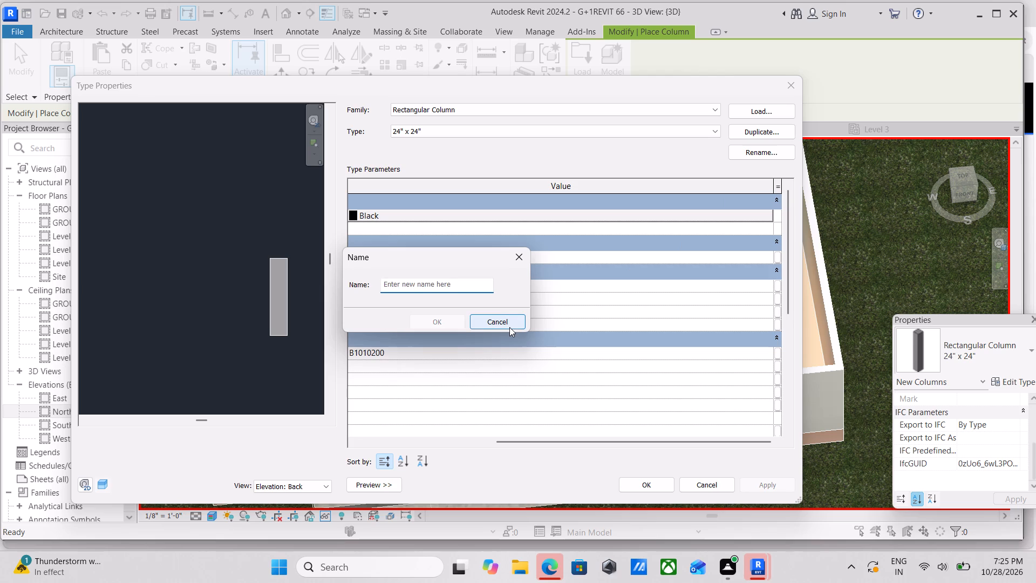
{"action": "type", "text": "1'X"}
{"action": "key", "text": "space"}
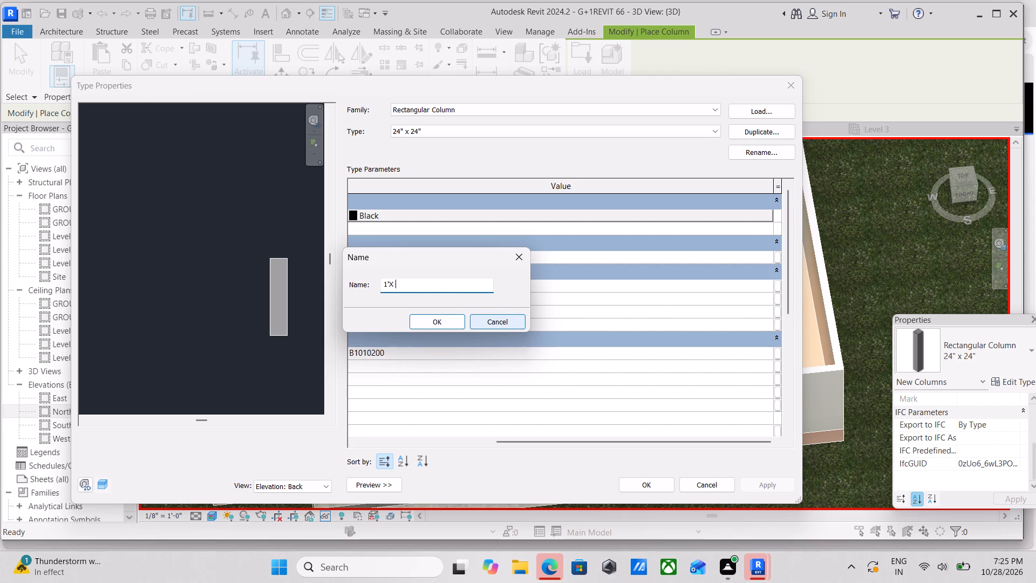
{"action": "key", "text": "1"}
{"action": "key", "text": "apostrophe"}
{"action": "left_click", "coordinate": [448, 322]}
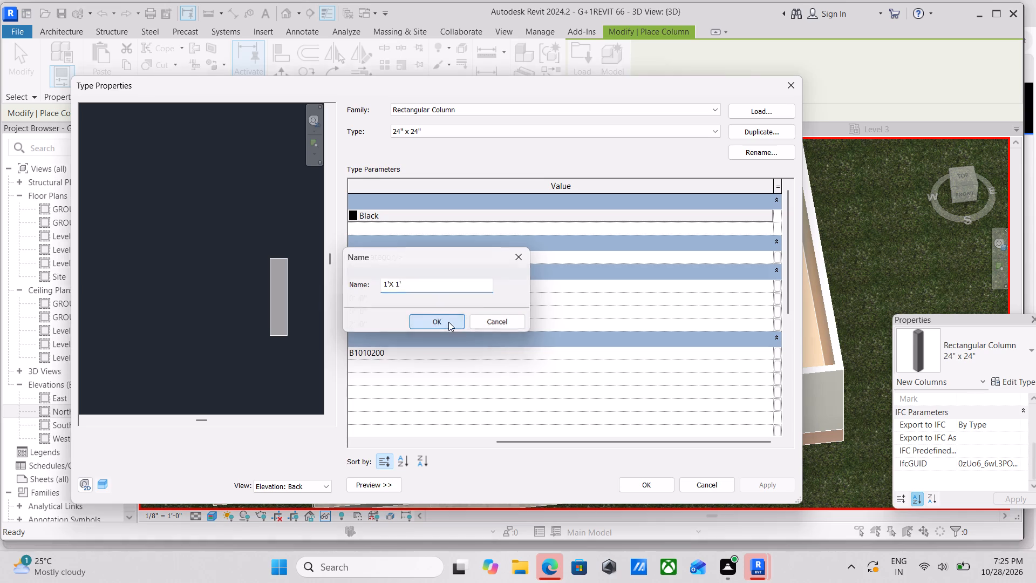
Set both the depth and the width of the 1'X 1' column type to 1'.
{"action": "left_click", "coordinate": [442, 288]}
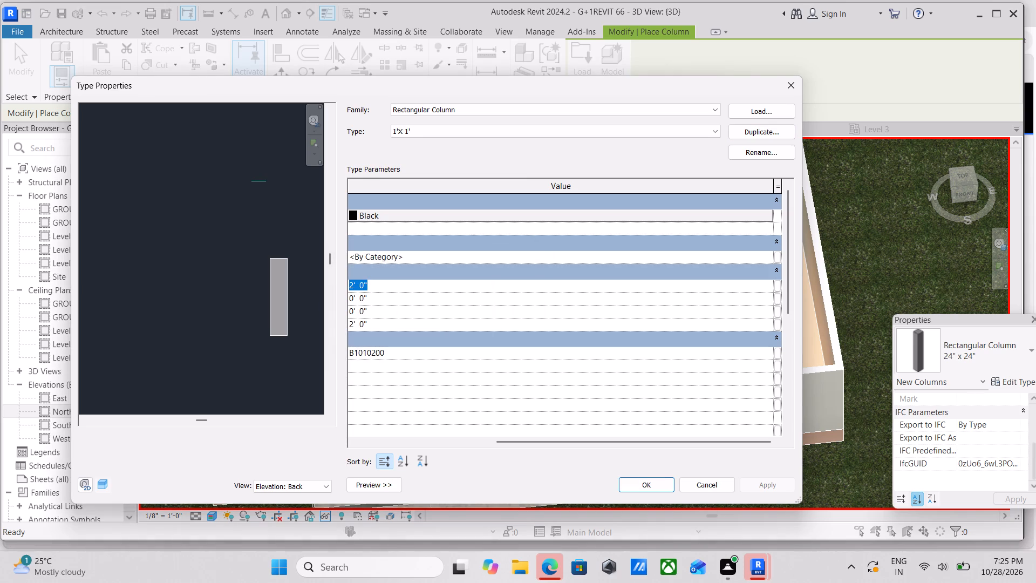
{"action": "key", "text": "1"}
{"action": "key", "text": "apostrophe"}
{"action": "left_click", "coordinate": [414, 323]}
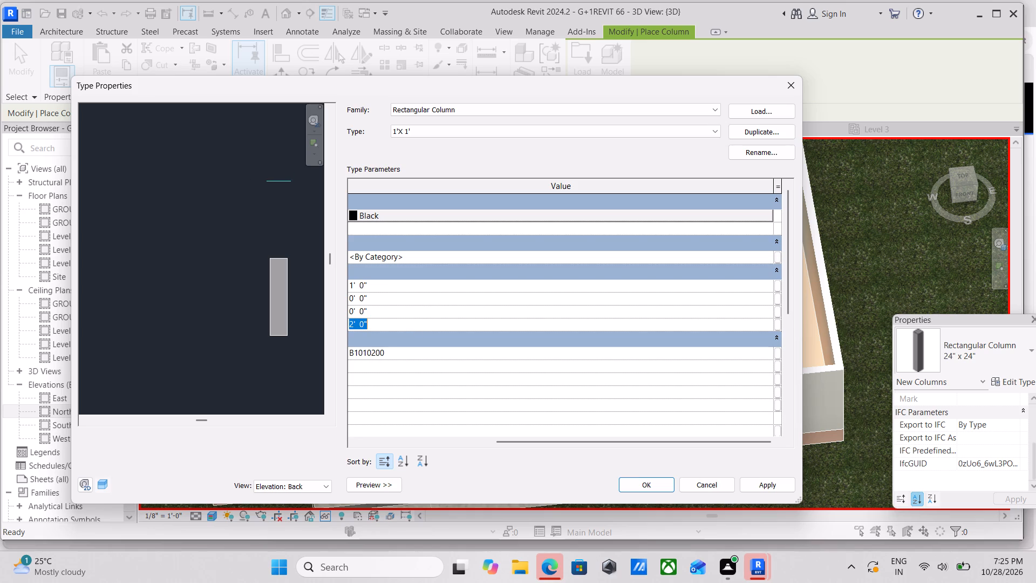
{"action": "type", "text": "1'"}
{"action": "key", "text": "Return"}
Assign the WALL SOFT CREAM BEIGE material to the 1'X 1' column type and apply the type changes.
{"action": "scroll", "coordinate": [750, 247], "scroll_direction": "up", "scroll_amount": 2}
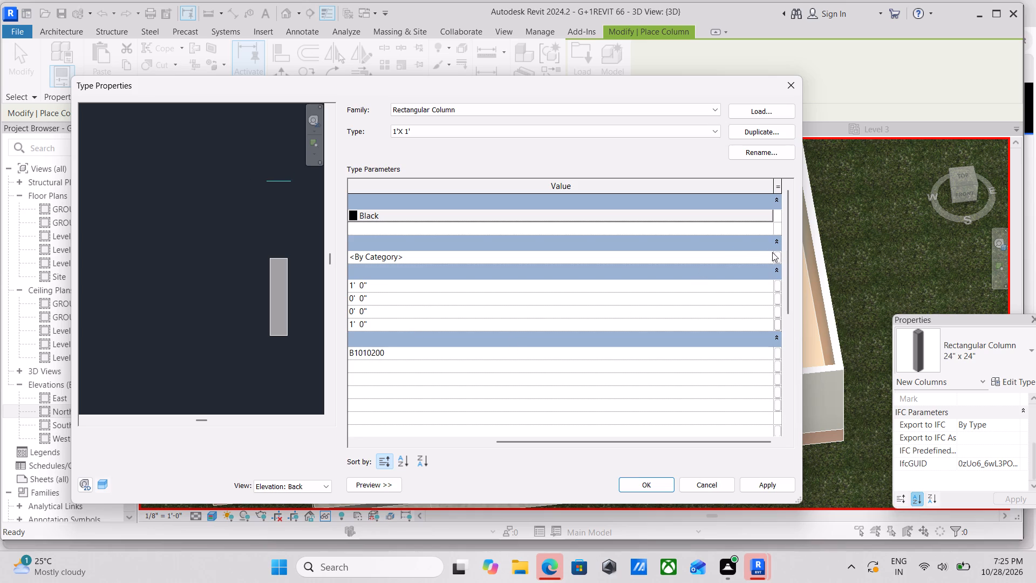
{"action": "left_click", "coordinate": [765, 257]}
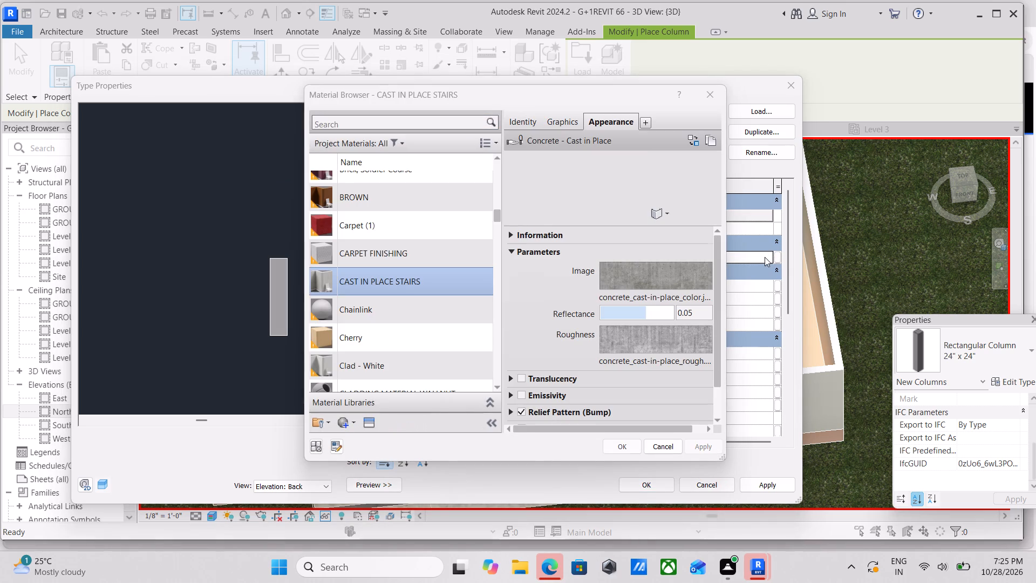
{"action": "scroll", "coordinate": [371, 235], "scroll_direction": "up", "scroll_amount": 3}
{"action": "left_click", "coordinate": [355, 120]}
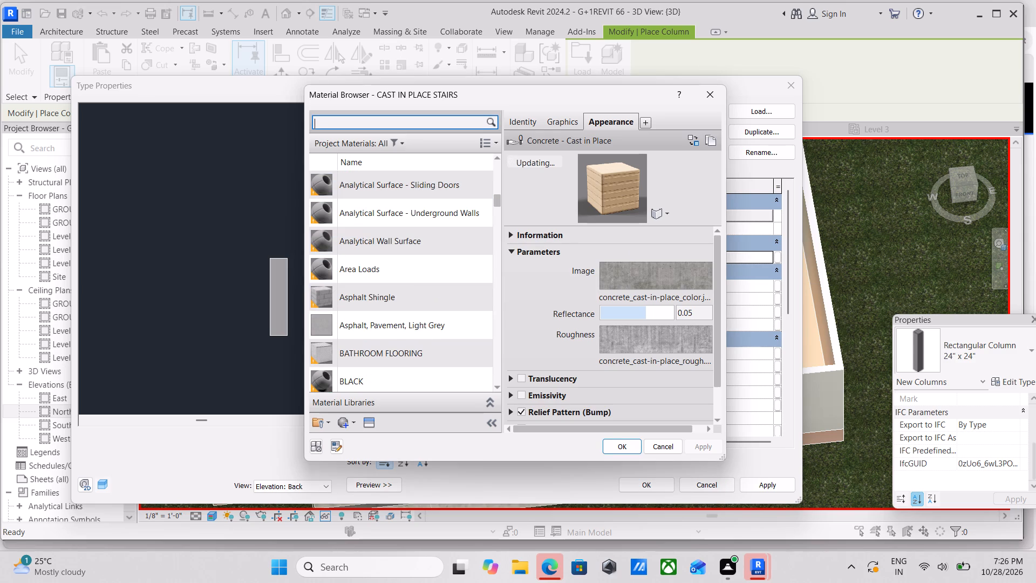
{"action": "type", "text": "BEIGE"}
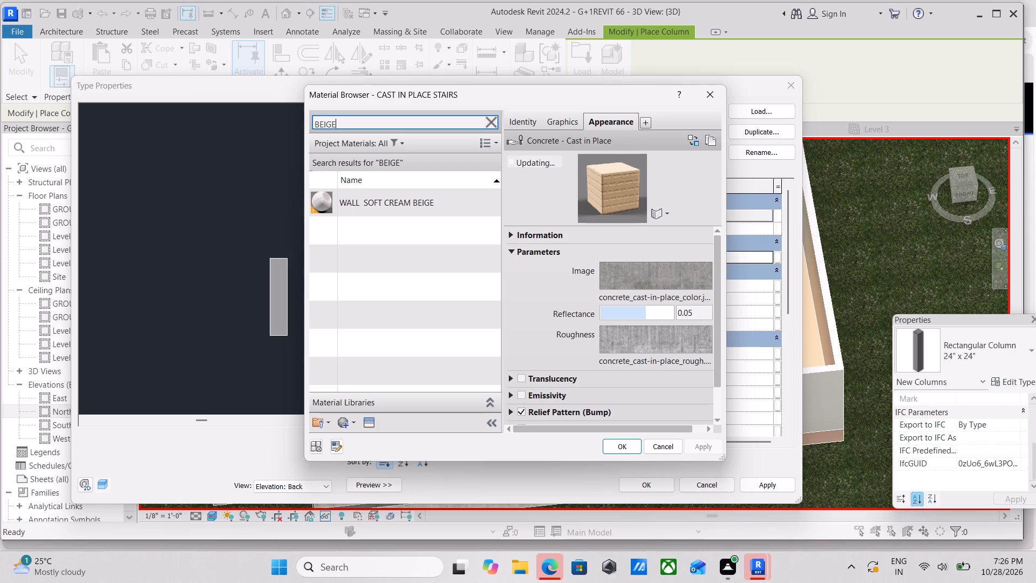
{"action": "left_click", "coordinate": [387, 205]}
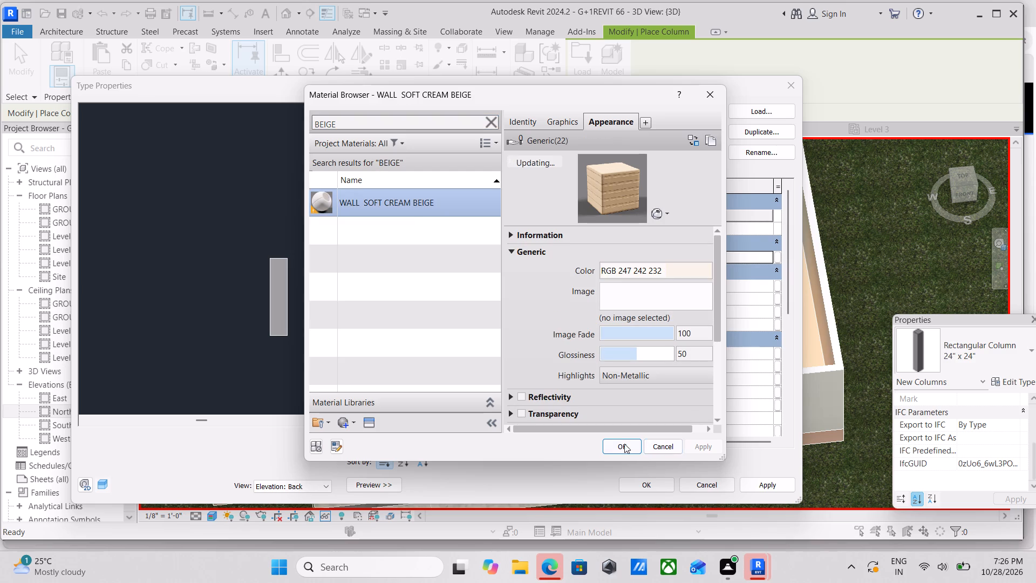
{"action": "left_click", "coordinate": [622, 445]}
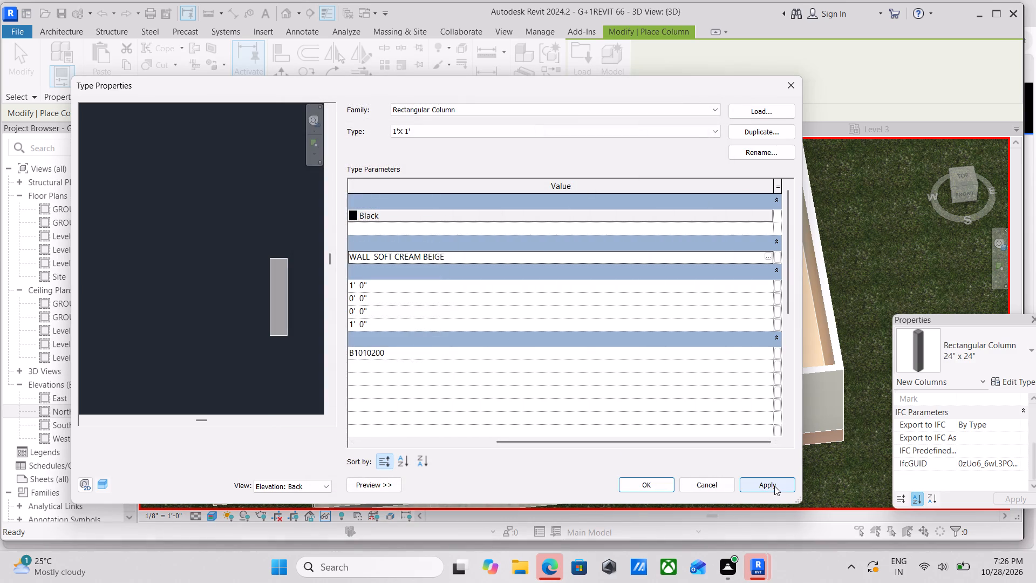
{"action": "left_click", "coordinate": [774, 486]}
{"action": "left_click", "coordinate": [635, 483]}
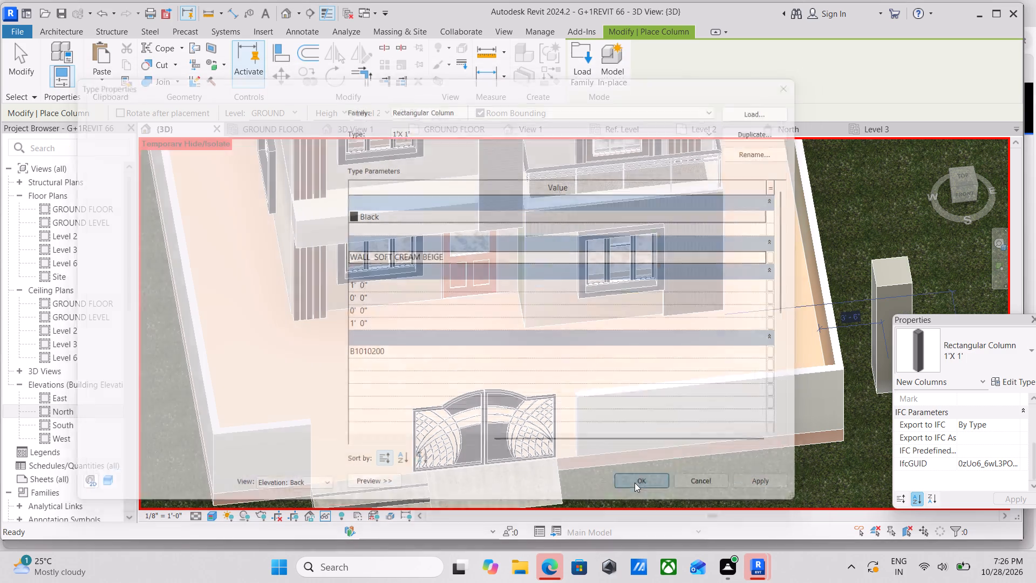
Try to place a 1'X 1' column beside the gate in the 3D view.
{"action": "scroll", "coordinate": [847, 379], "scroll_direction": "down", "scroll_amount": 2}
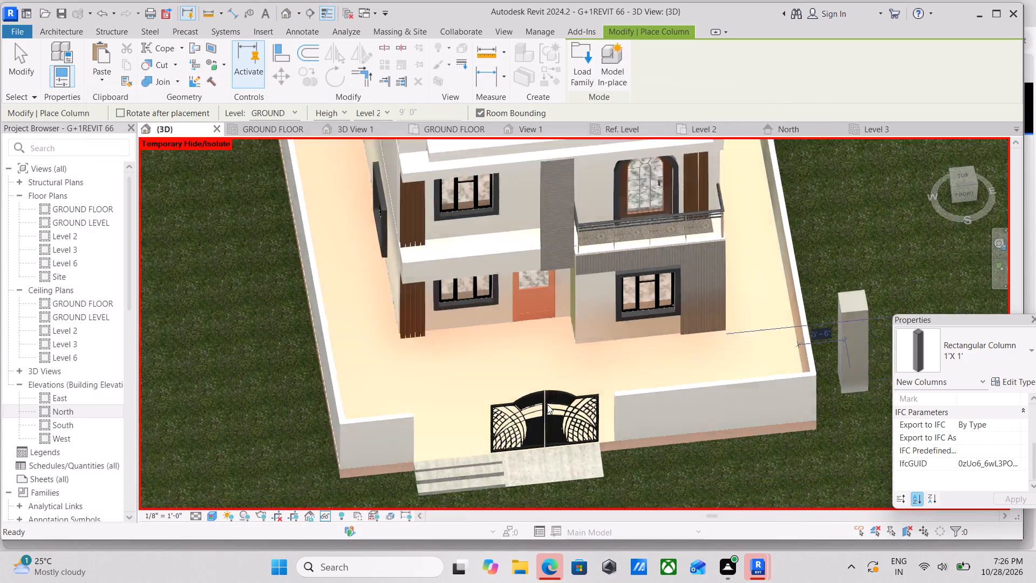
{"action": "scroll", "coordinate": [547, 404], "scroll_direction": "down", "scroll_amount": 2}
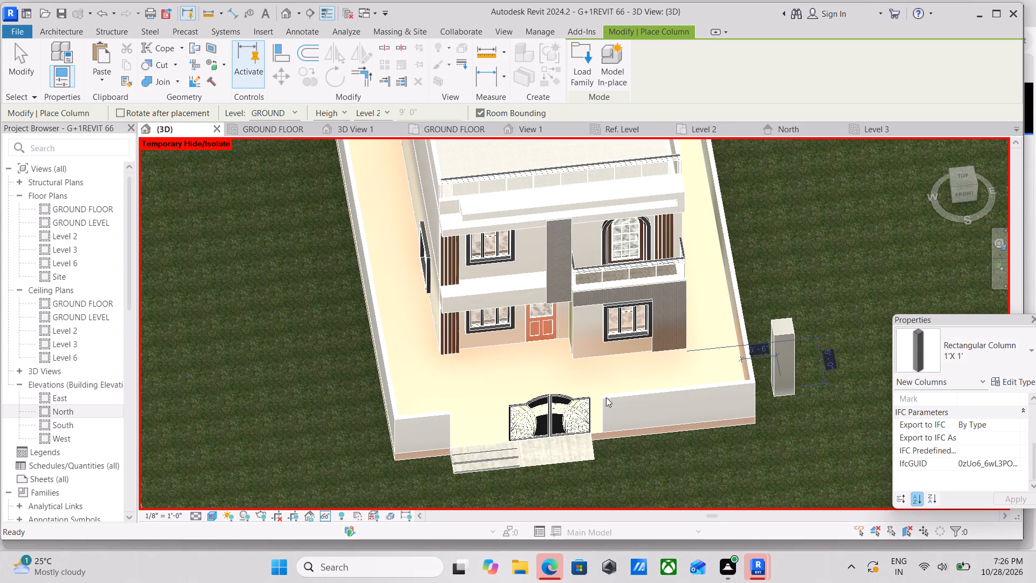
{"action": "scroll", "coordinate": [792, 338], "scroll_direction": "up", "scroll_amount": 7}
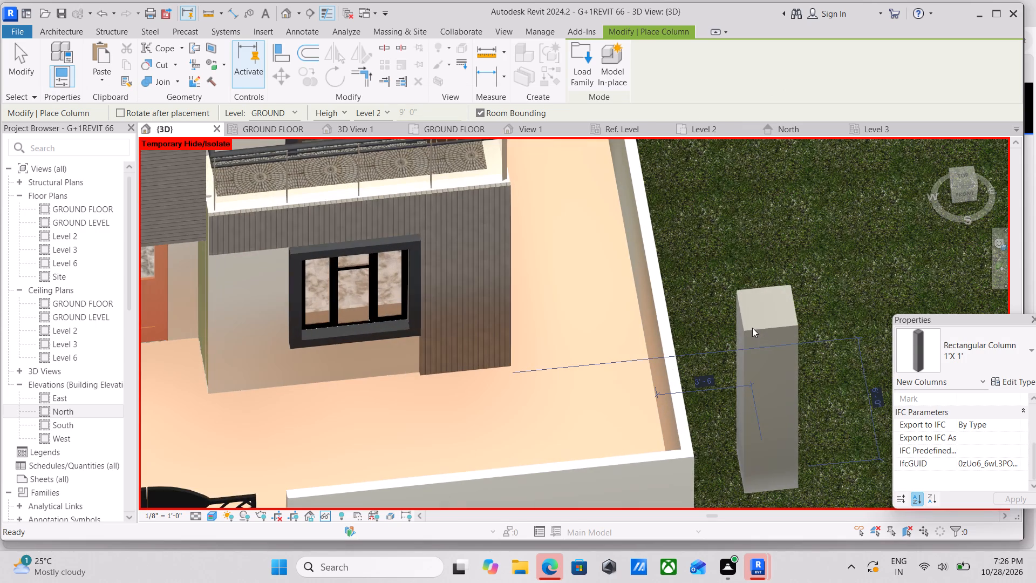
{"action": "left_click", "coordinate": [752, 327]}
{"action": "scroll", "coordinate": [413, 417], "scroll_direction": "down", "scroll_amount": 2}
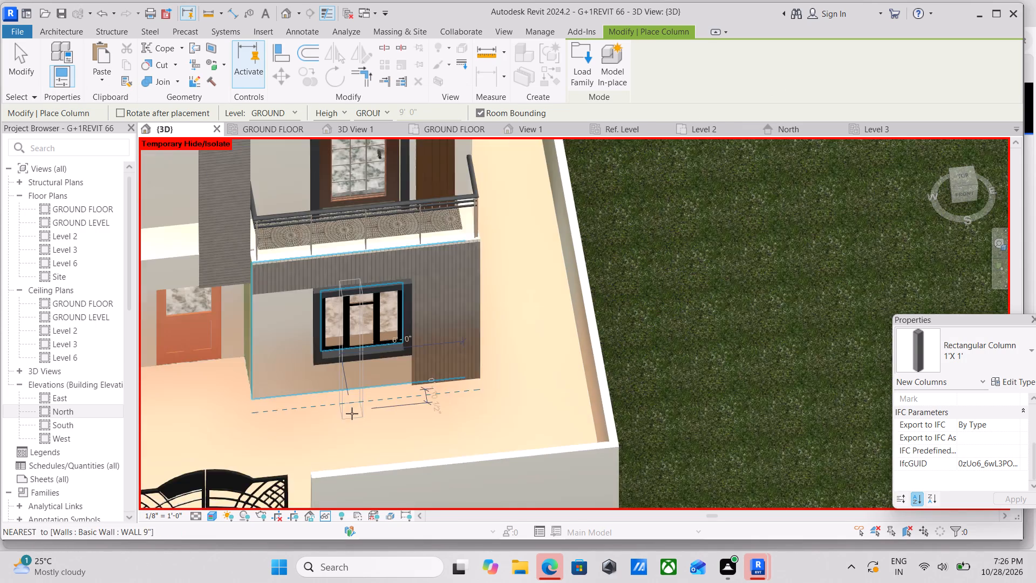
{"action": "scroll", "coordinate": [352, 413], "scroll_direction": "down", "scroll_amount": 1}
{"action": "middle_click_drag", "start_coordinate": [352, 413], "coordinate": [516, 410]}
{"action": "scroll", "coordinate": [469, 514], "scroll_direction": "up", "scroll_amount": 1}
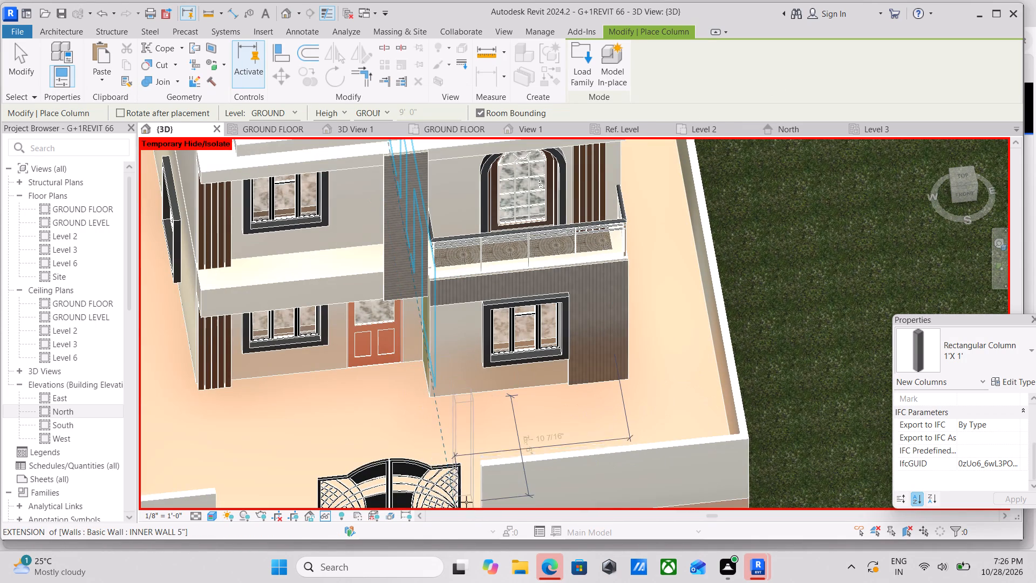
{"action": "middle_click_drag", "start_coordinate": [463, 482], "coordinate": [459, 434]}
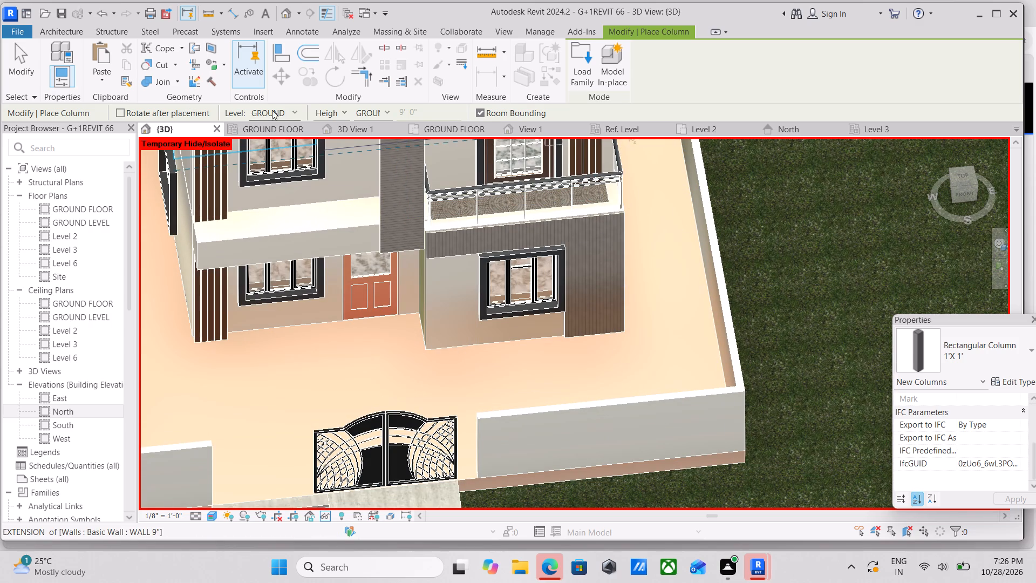
In the GROUND FLOOR plan, place a 1'X 1' column in the gap between the gate and the ramp-side front wall, flush with the wall's end and outer face.
{"action": "left_click", "coordinate": [439, 125]}
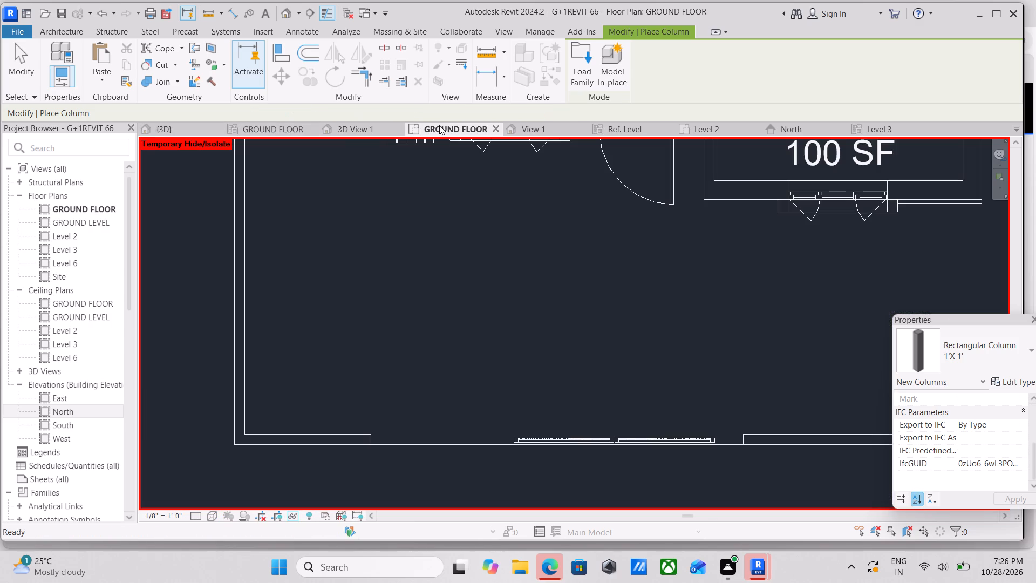
{"action": "middle_click_drag", "start_coordinate": [517, 438], "coordinate": [464, 386]}
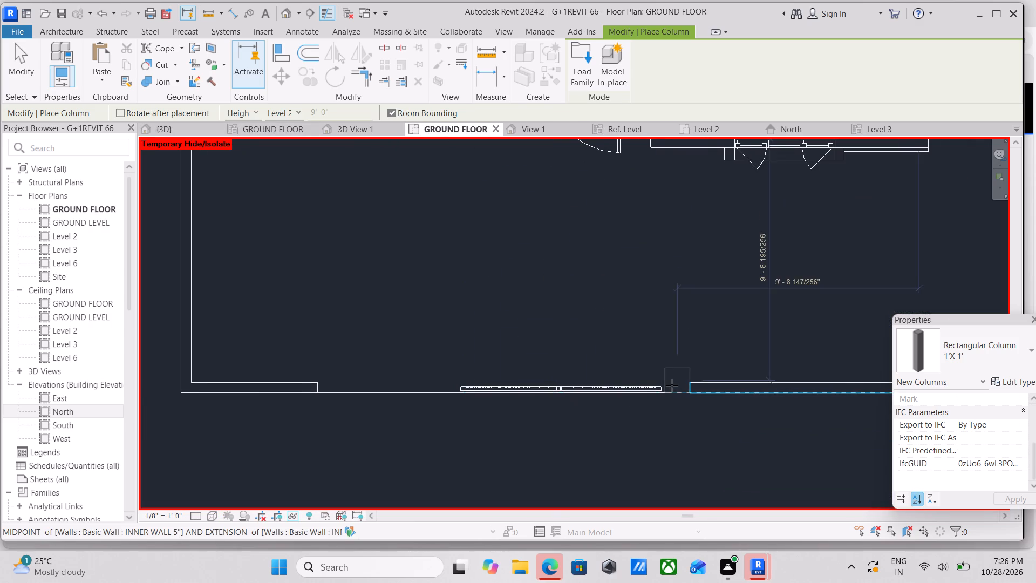
{"action": "scroll", "coordinate": [672, 385], "scroll_direction": "up", "scroll_amount": 5}
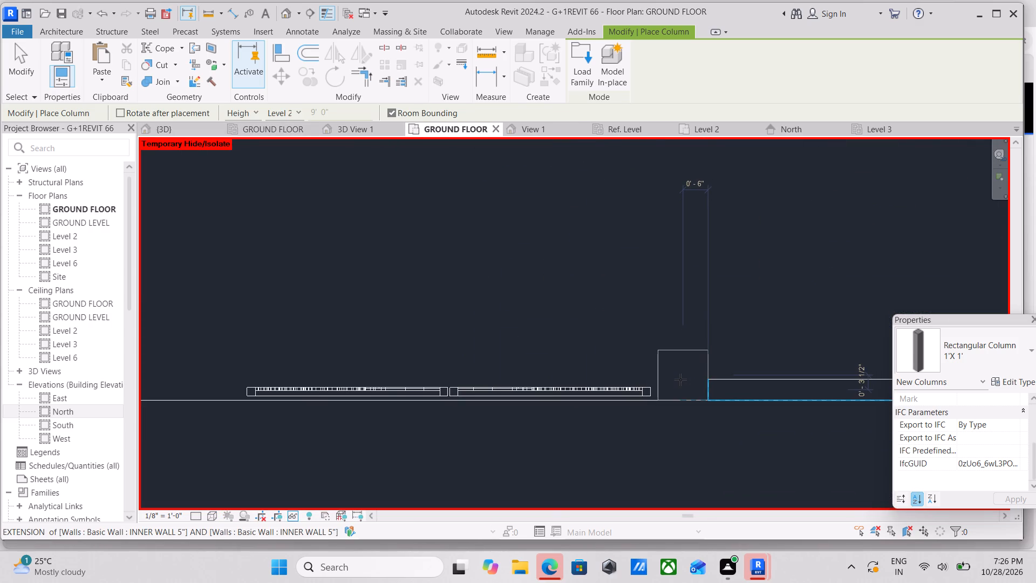
{"action": "left_click", "coordinate": [680, 379]}
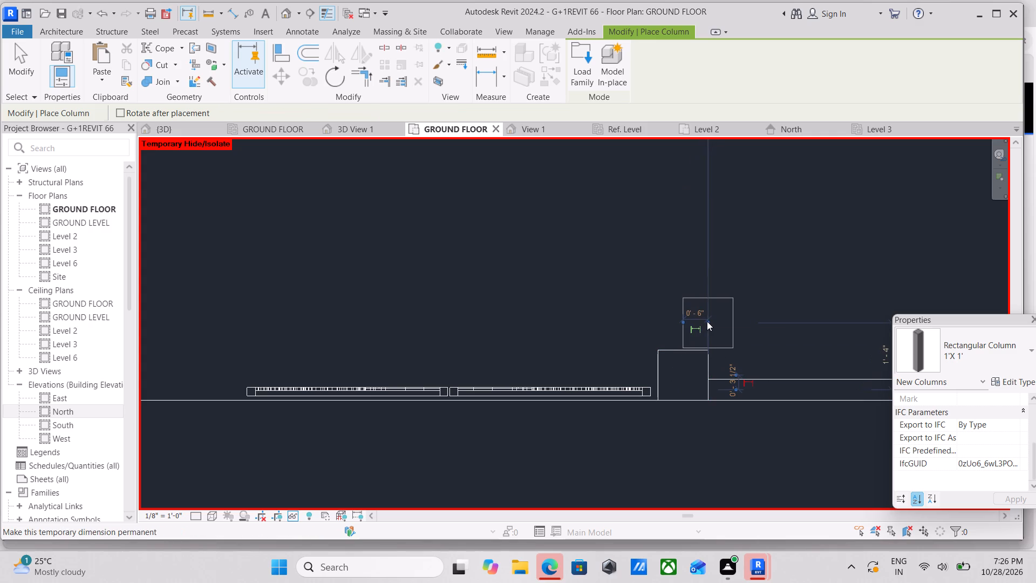
Place a second 1'X 1' column against the gate's opposite end, its centre about 9'-9" from the first column's far face.
{"action": "middle_click_drag", "start_coordinate": [345, 311], "coordinate": [592, 333]}
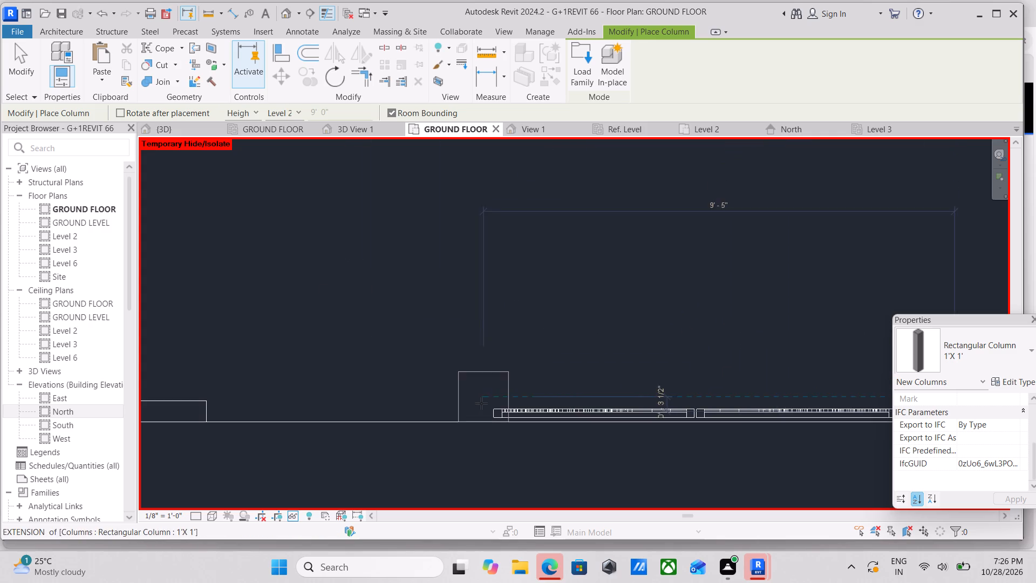
{"action": "left_click", "coordinate": [466, 408]}
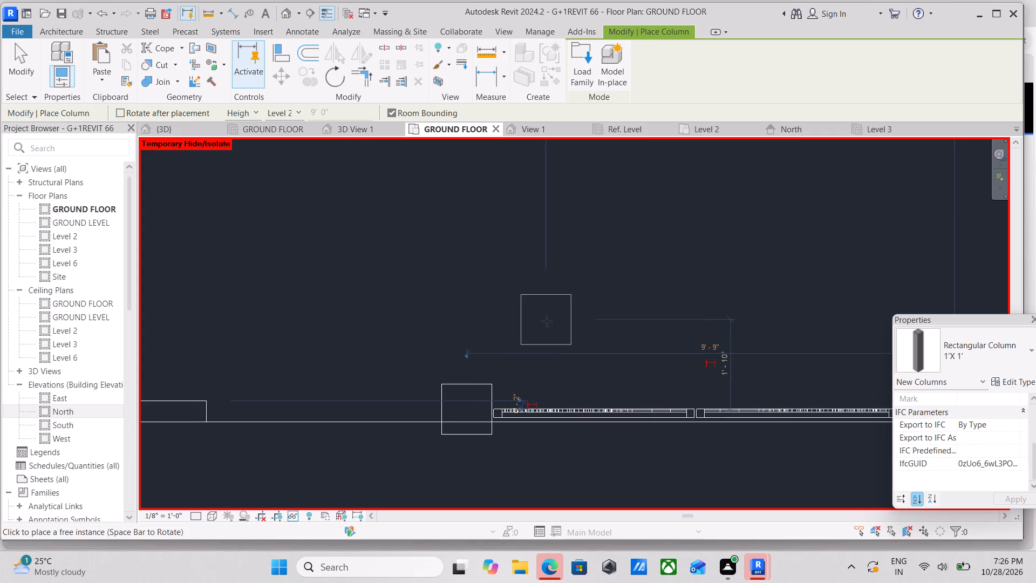
{"action": "key", "text": "Escape"}
{"action": "key", "text": "Escape"}
{"action": "scroll", "coordinate": [547, 321], "scroll_direction": "down", "scroll_amount": 1}
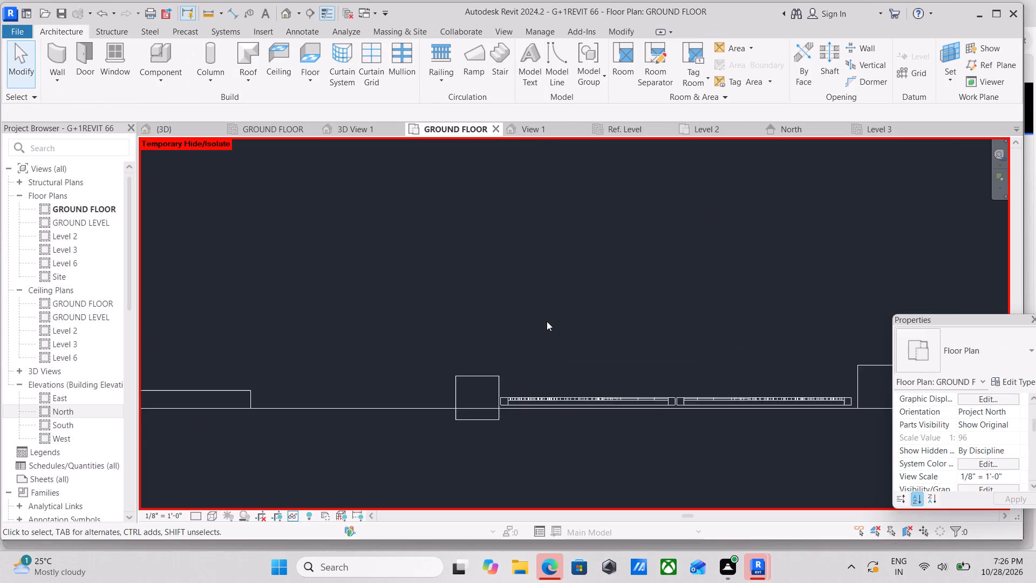
{"action": "scroll", "coordinate": [547, 321], "scroll_direction": "down", "scroll_amount": 1}
{"action": "key", "text": "Escape"}
{"action": "scroll", "coordinate": [550, 294], "scroll_direction": "down", "scroll_amount": 1}
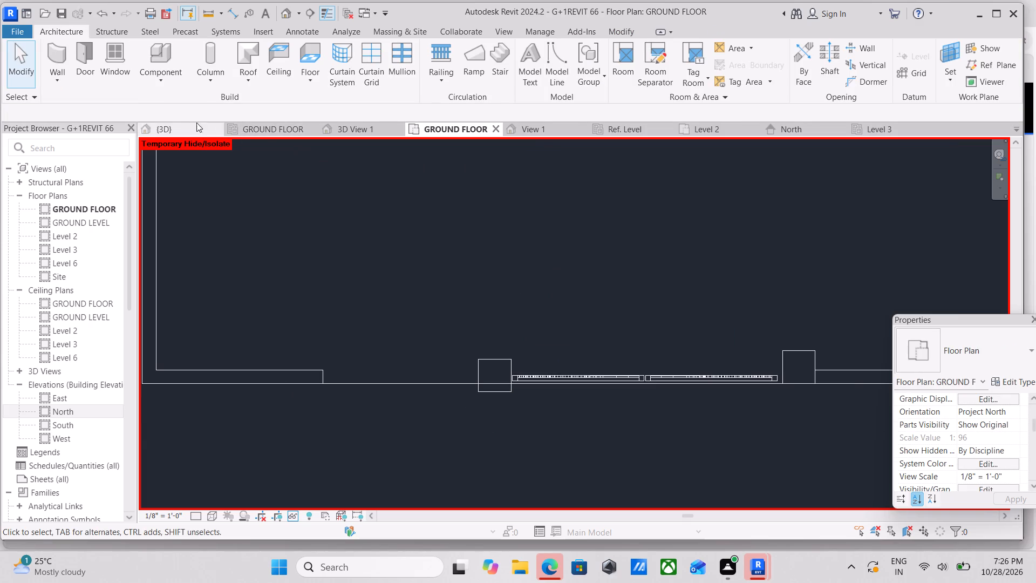
In the 3D view, select the gate column adjoining the ramp-side front wall and bring up its level constraints.
{"action": "left_click", "coordinate": [176, 125]}
{"action": "scroll", "coordinate": [380, 311], "scroll_direction": "down", "scroll_amount": 2}
{"action": "middle_click_drag", "start_coordinate": [381, 311], "coordinate": [406, 278]}
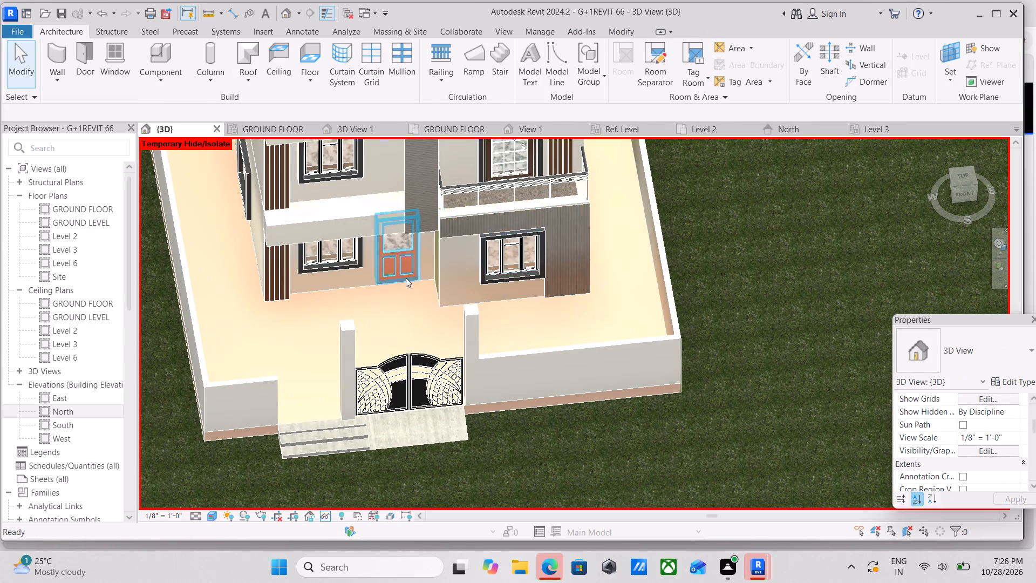
{"action": "left_click", "coordinate": [473, 320]}
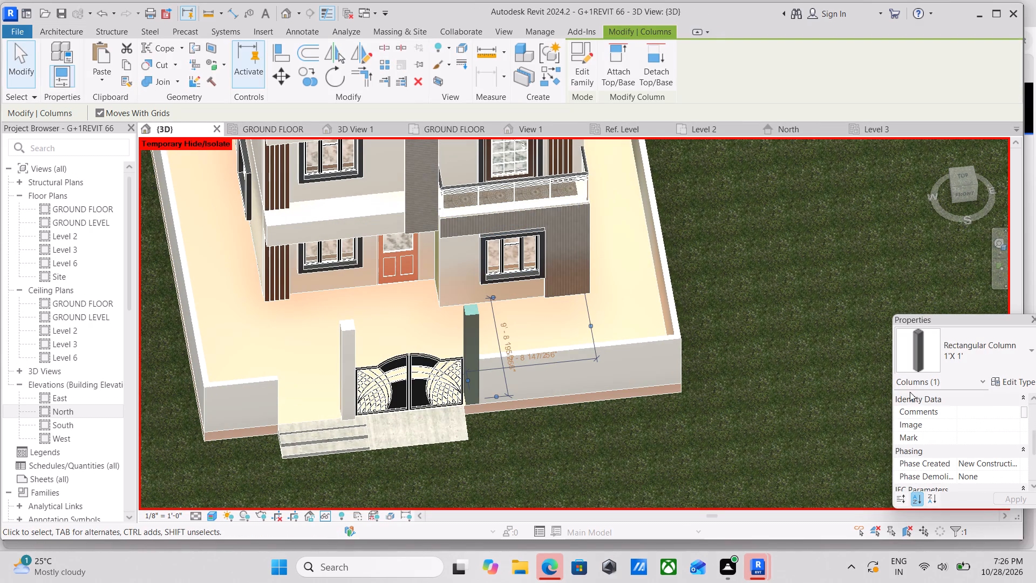
{"action": "scroll", "coordinate": [955, 478], "scroll_direction": "down", "scroll_amount": 3}
{"action": "scroll", "coordinate": [962, 450], "scroll_direction": "up", "scroll_amount": 2}
{"action": "scroll", "coordinate": [962, 450], "scroll_direction": "down", "scroll_amount": 3}
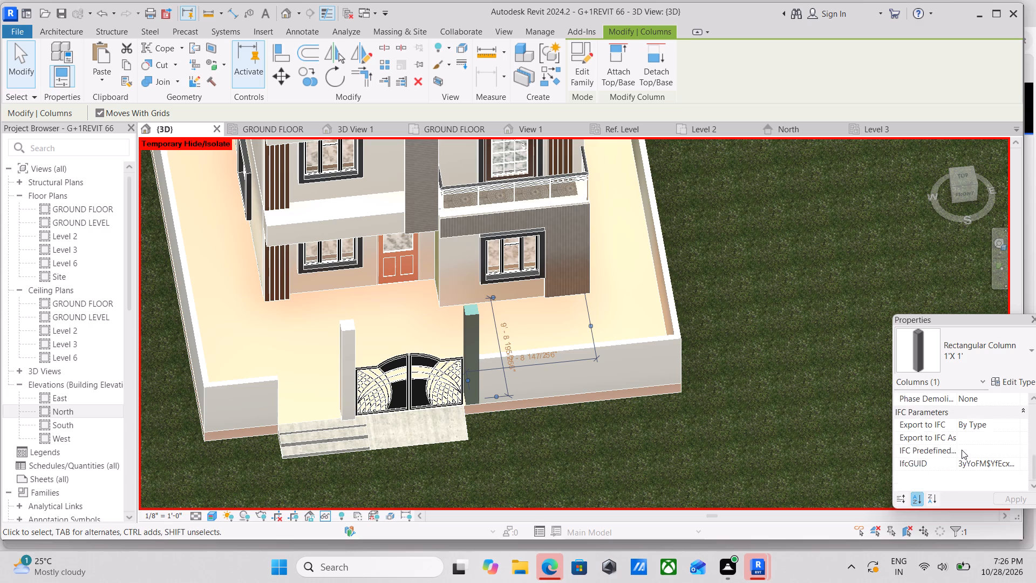
{"action": "scroll", "coordinate": [962, 450], "scroll_direction": "up", "scroll_amount": 6}
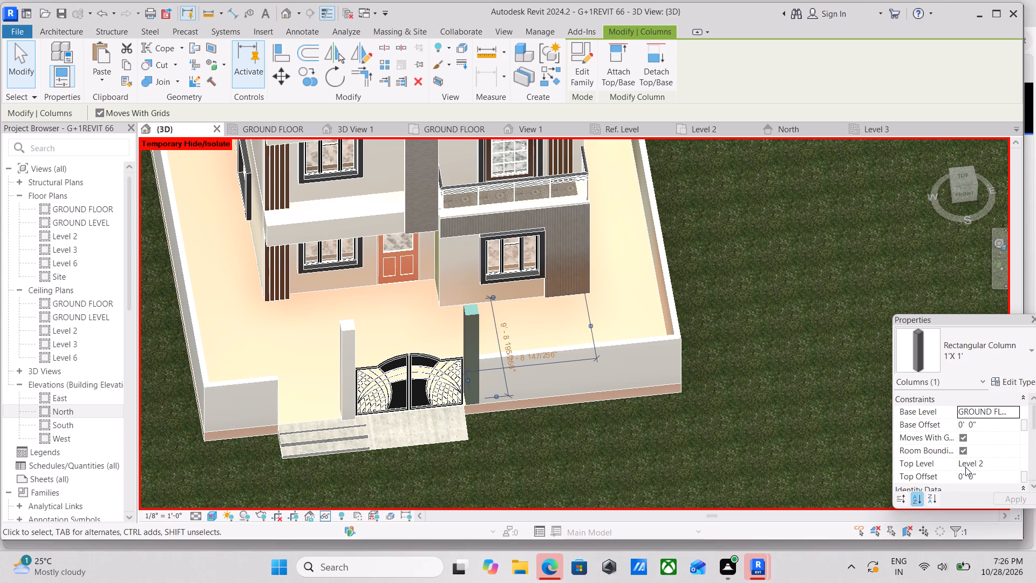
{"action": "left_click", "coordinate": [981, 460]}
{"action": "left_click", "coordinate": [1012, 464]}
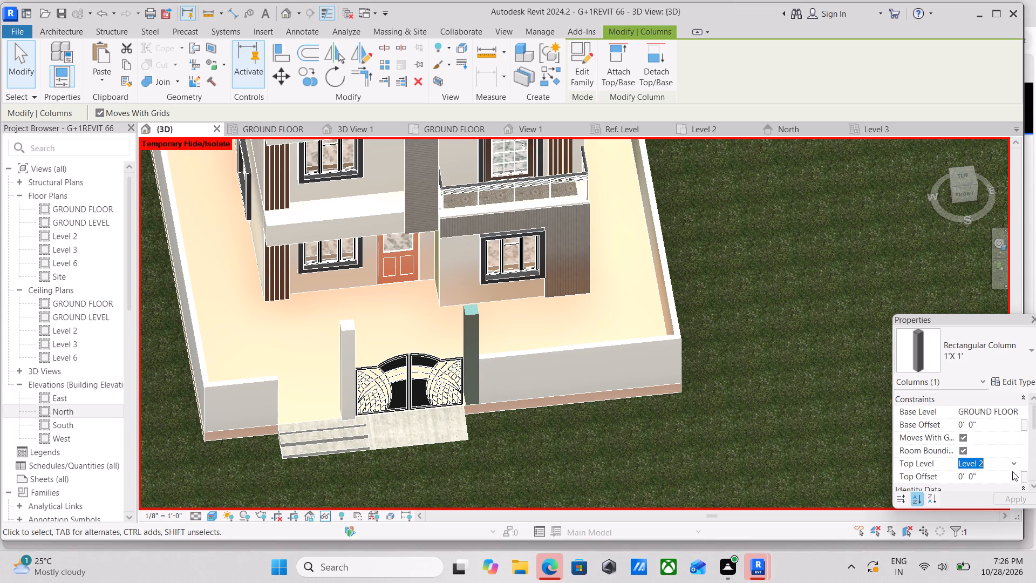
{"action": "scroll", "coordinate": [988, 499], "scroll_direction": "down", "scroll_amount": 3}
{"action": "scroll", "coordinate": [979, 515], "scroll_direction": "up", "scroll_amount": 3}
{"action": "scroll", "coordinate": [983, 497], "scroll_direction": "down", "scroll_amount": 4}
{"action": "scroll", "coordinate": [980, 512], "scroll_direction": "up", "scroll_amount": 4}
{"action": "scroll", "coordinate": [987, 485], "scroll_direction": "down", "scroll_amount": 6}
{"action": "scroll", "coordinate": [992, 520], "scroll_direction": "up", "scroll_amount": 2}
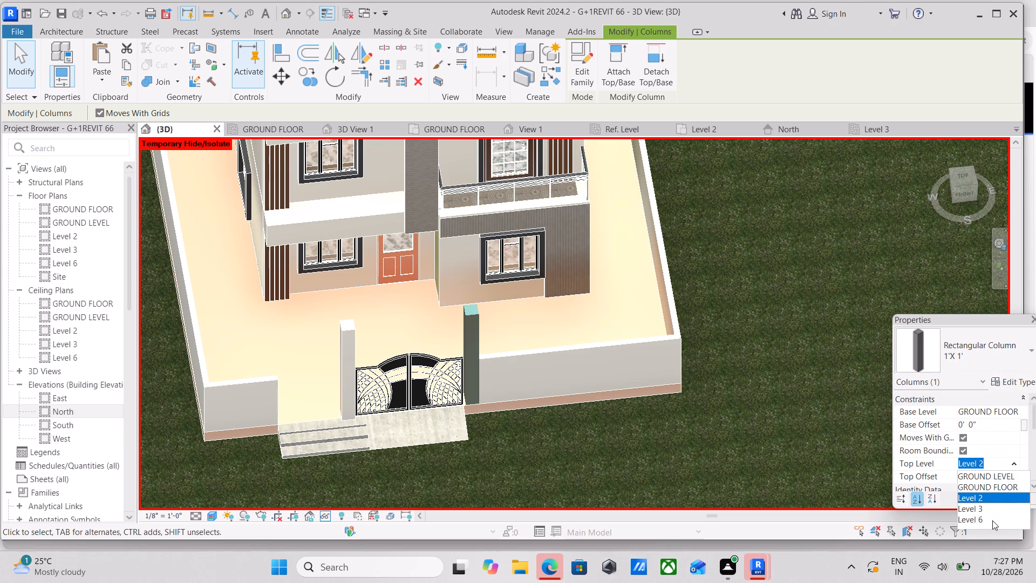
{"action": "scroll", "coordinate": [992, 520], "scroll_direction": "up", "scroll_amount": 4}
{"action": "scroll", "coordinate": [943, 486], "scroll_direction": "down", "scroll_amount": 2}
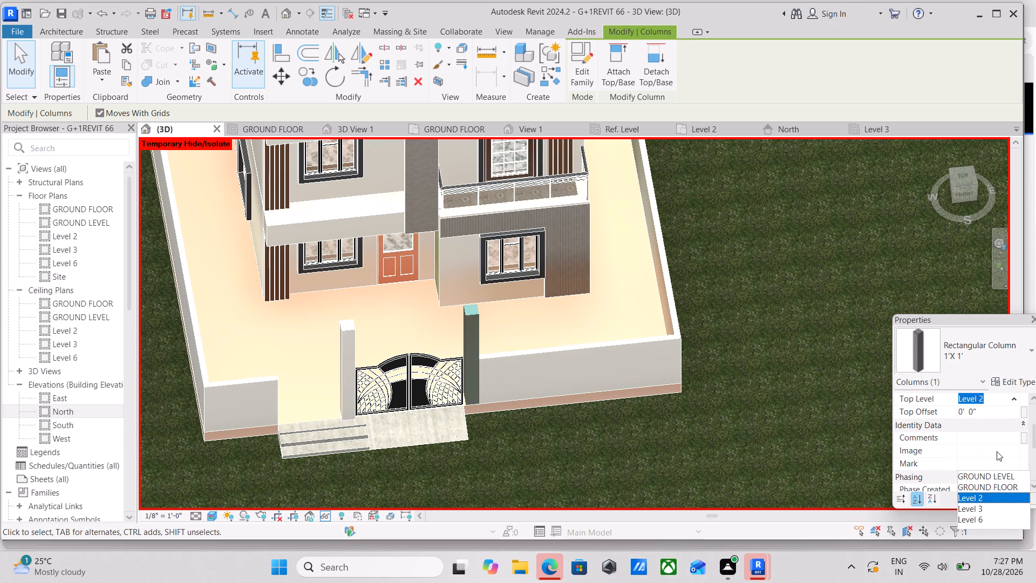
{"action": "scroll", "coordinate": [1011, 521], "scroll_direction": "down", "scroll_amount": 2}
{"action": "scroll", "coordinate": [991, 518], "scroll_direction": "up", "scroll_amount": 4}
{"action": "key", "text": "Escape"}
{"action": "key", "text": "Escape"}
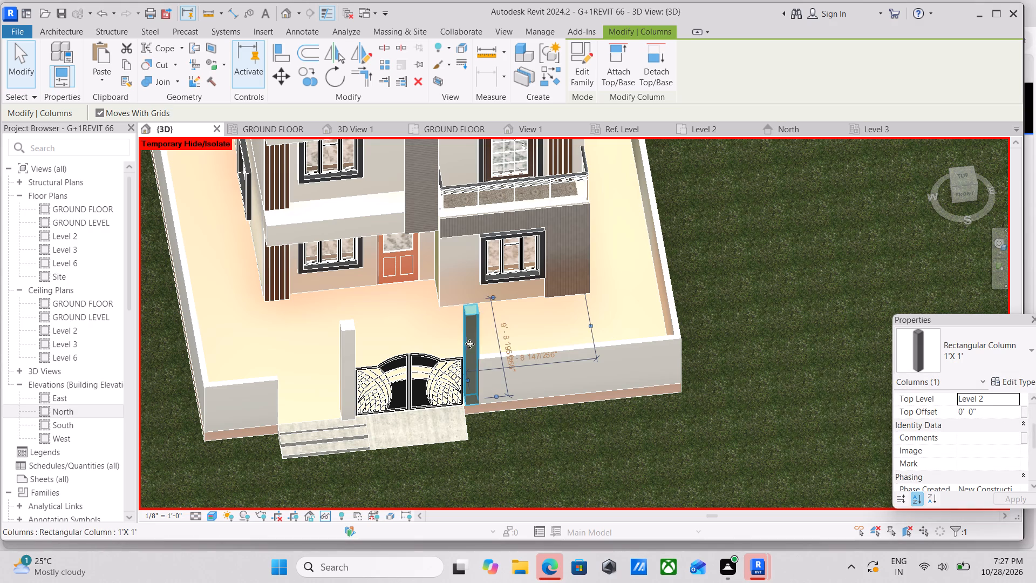
Examine the top level options available for the gate column adjoining the ramp-side front wall.
{"action": "scroll", "coordinate": [1008, 470], "scroll_direction": "down", "scroll_amount": 1}
{"action": "scroll", "coordinate": [1008, 470], "scroll_direction": "up", "scroll_amount": 3}
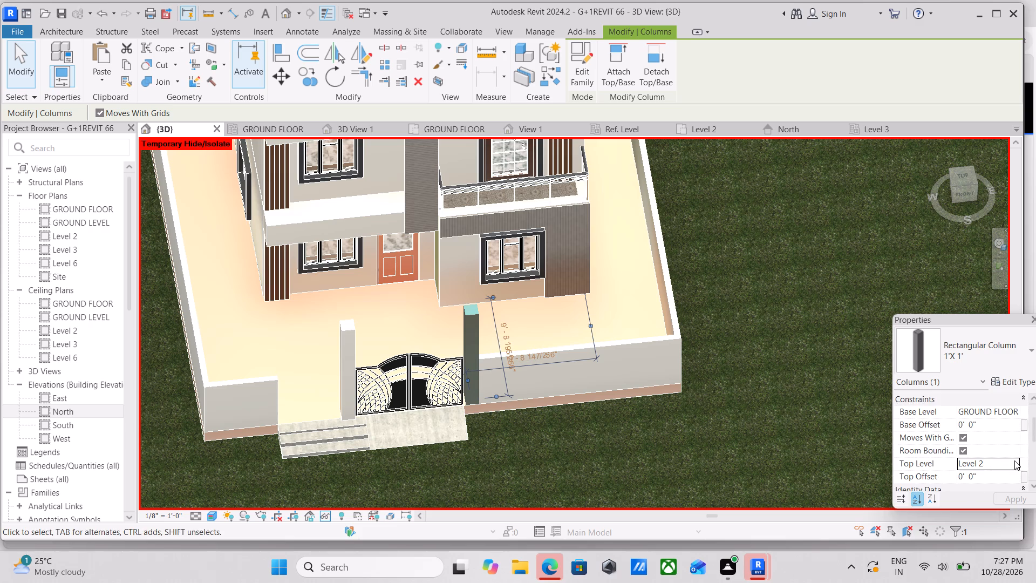
{"action": "left_click", "coordinate": [1014, 460]}
{"action": "scroll", "coordinate": [932, 501], "scroll_direction": "up", "scroll_amount": 2}
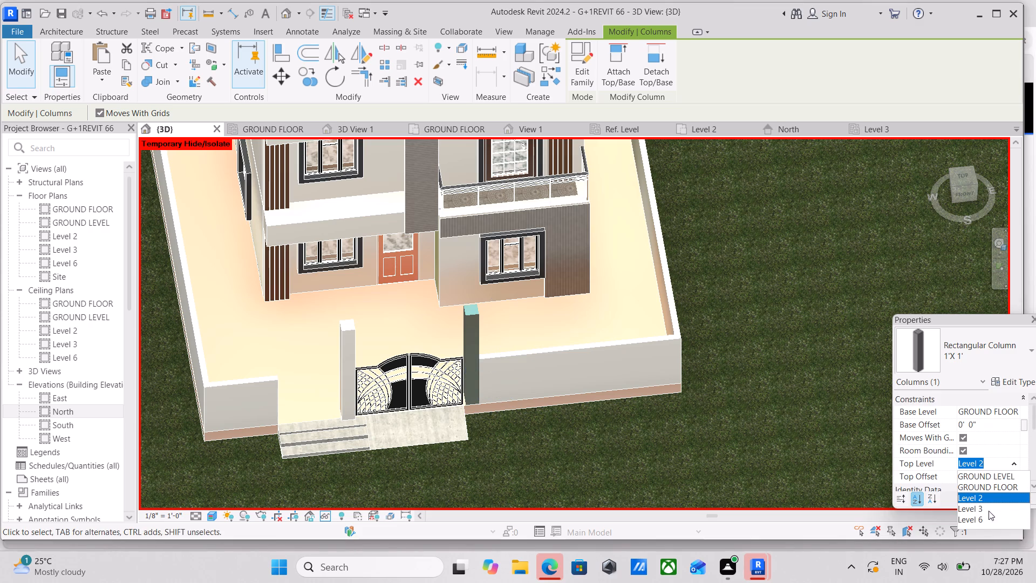
{"action": "scroll", "coordinate": [987, 505], "scroll_direction": "down", "scroll_amount": 3}
{"action": "scroll", "coordinate": [988, 511], "scroll_direction": "up", "scroll_amount": 3}
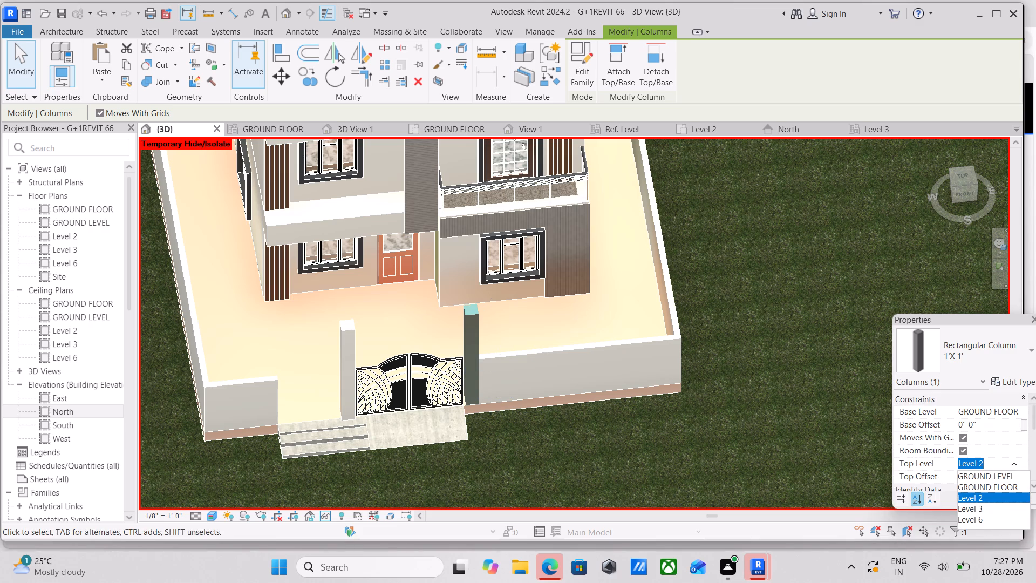
{"action": "left_click", "coordinate": [992, 461]}
{"action": "scroll", "coordinate": [990, 465], "scroll_direction": "down", "scroll_amount": 2}
{"action": "scroll", "coordinate": [990, 492], "scroll_direction": "up", "scroll_amount": 3}
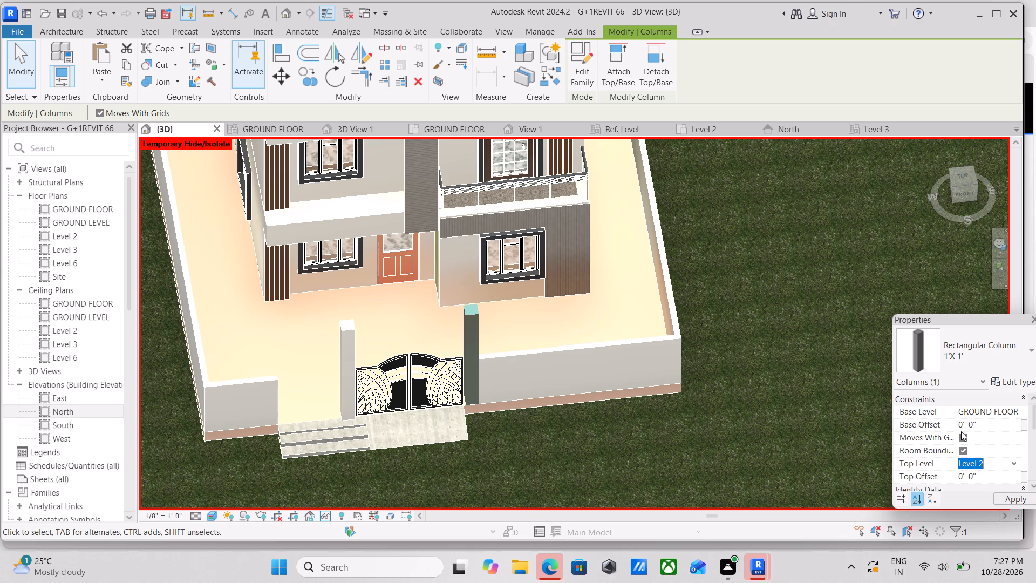
{"action": "key", "text": "Escape"}
{"action": "key", "text": "Escape"}
{"action": "key", "text": "Escape"}
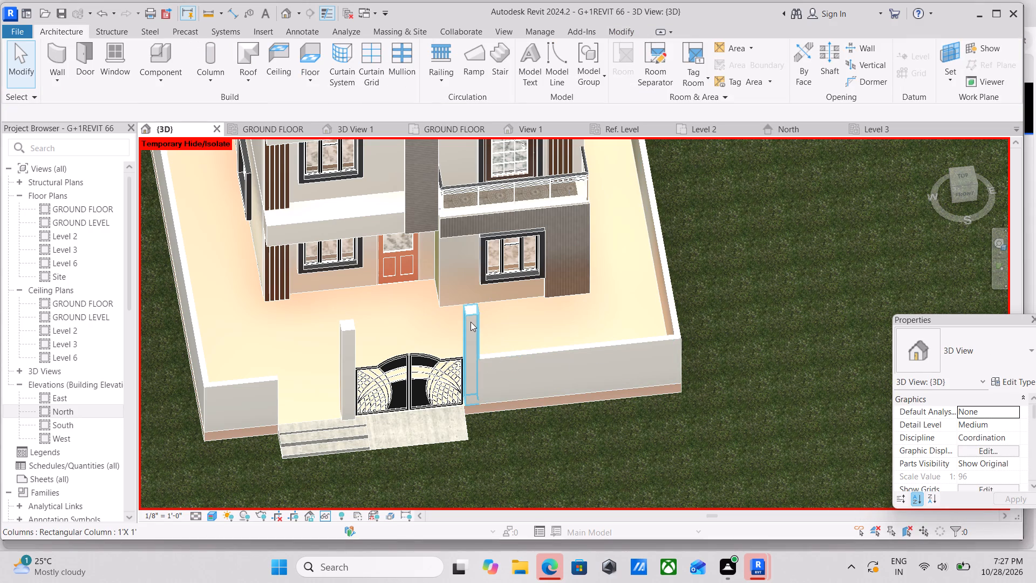
Reselect the ramp-side gate column, view it from the front, and examine its top level choices against the gate and wall.
{"action": "left_click", "coordinate": [471, 322]}
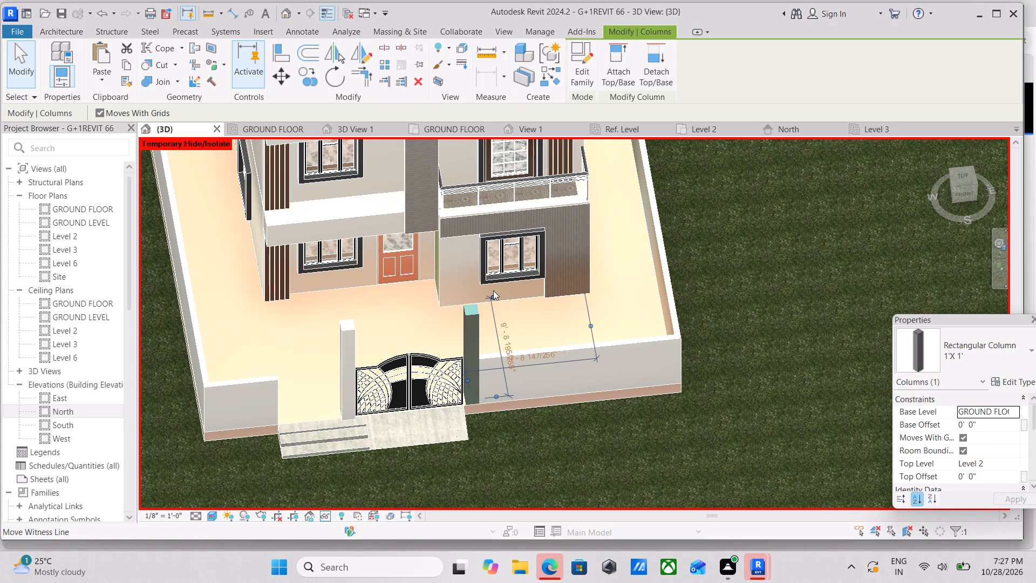
{"action": "left_click", "coordinate": [966, 192]}
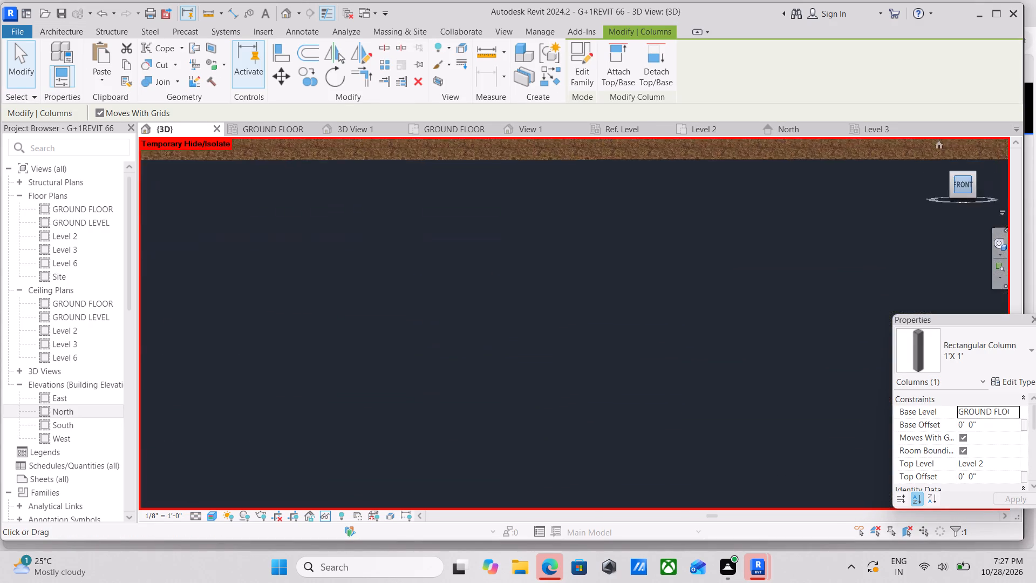
{"action": "scroll", "coordinate": [619, 200], "scroll_direction": "down", "scroll_amount": 3}
{"action": "middle_click_drag", "start_coordinate": [619, 200], "coordinate": [630, 283]}
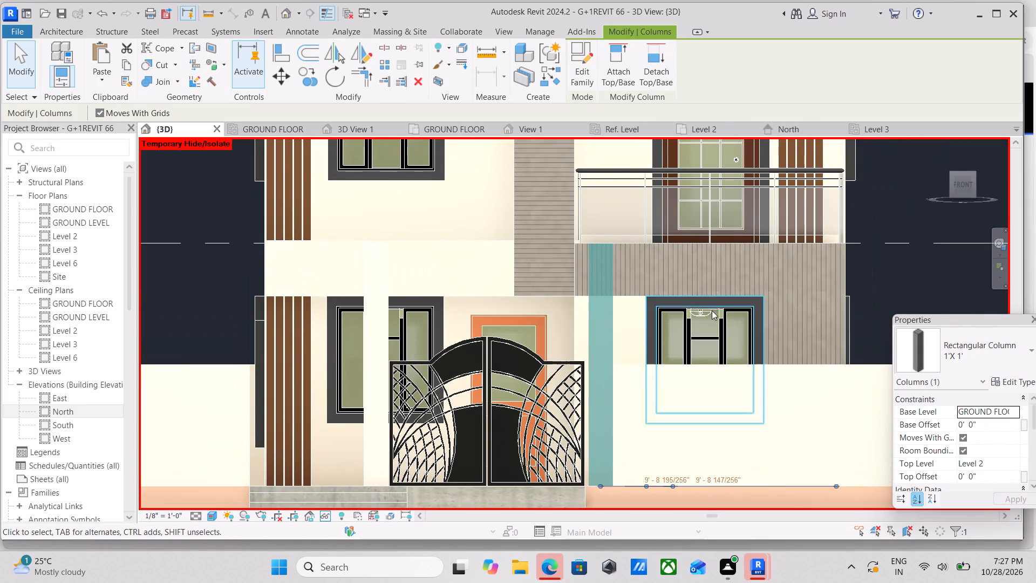
{"action": "scroll", "coordinate": [1000, 461], "scroll_direction": "down", "scroll_amount": 1}
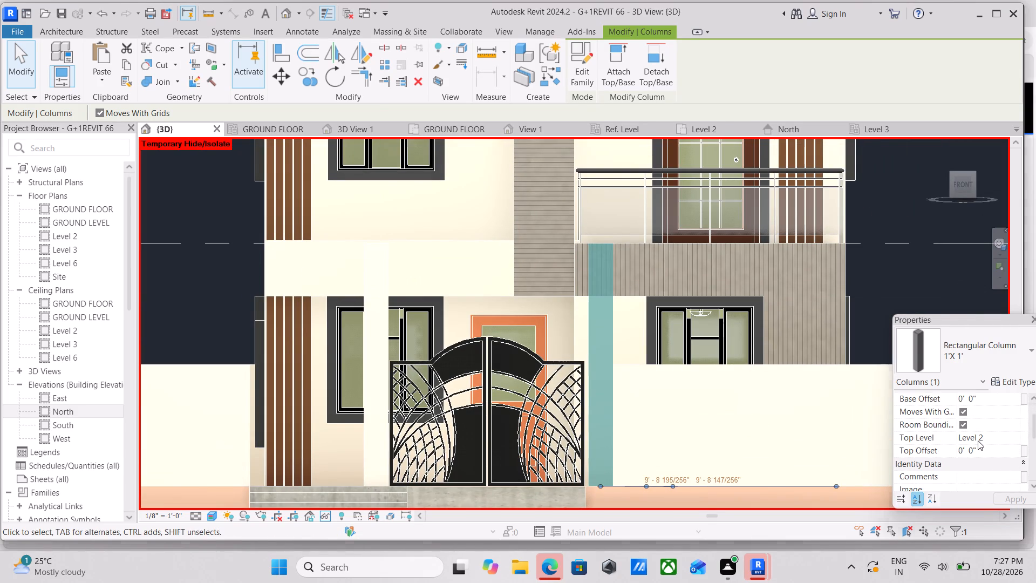
{"action": "left_click", "coordinate": [978, 440]}
{"action": "left_click", "coordinate": [1012, 440]}
{"action": "scroll", "coordinate": [969, 446], "scroll_direction": "up", "scroll_amount": 3}
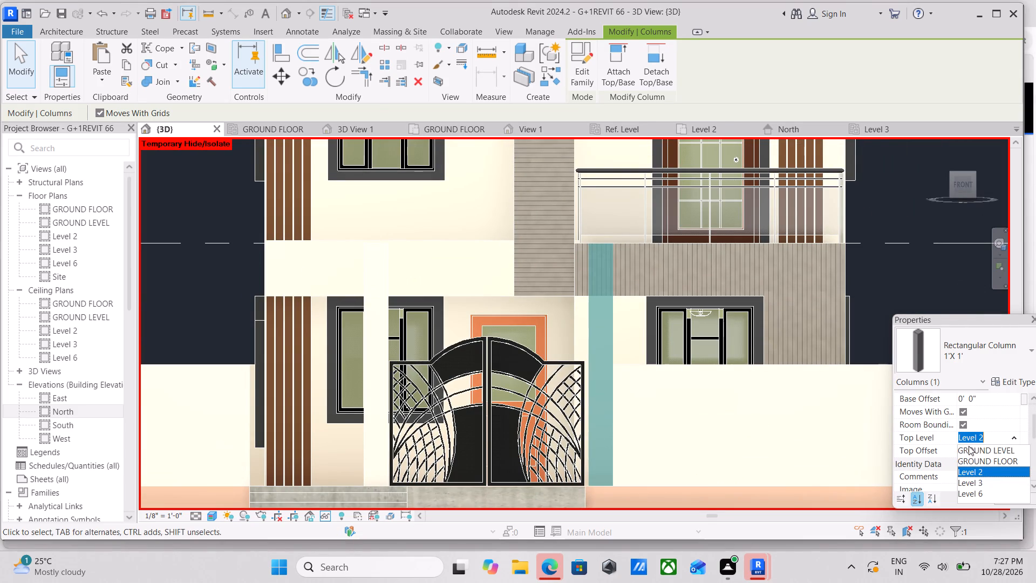
{"action": "scroll", "coordinate": [969, 446], "scroll_direction": "down", "scroll_amount": 3}
{"action": "scroll", "coordinate": [985, 463], "scroll_direction": "up", "scroll_amount": 3}
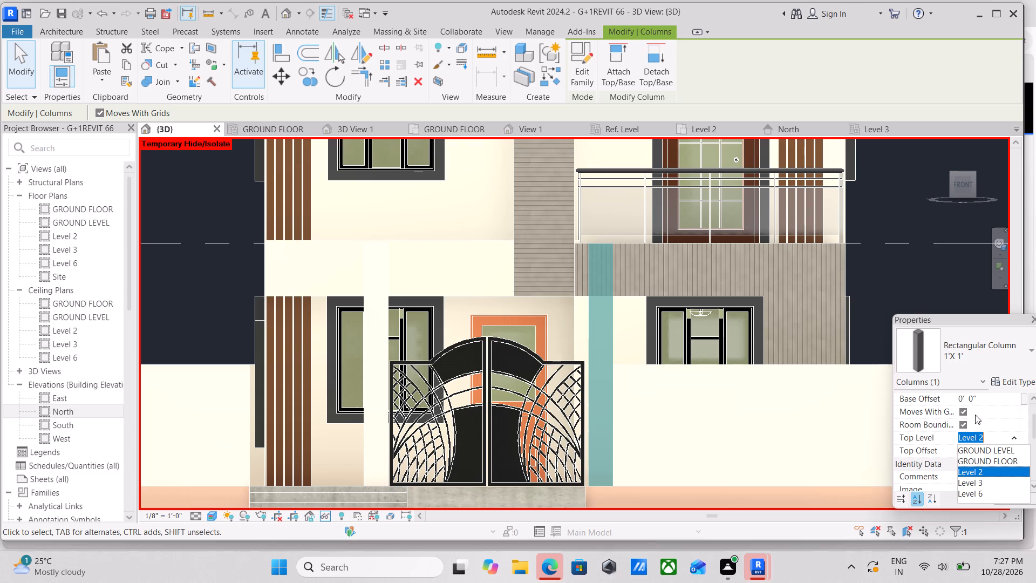
{"action": "left_click", "coordinate": [965, 424]}
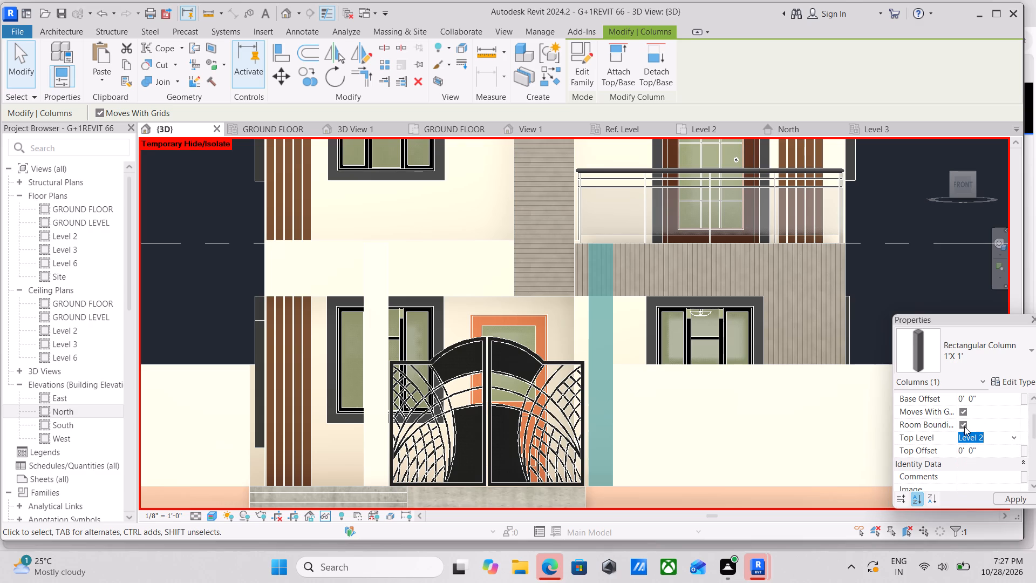
{"action": "left_click", "coordinate": [964, 426]}
{"action": "left_click", "coordinate": [964, 426]}
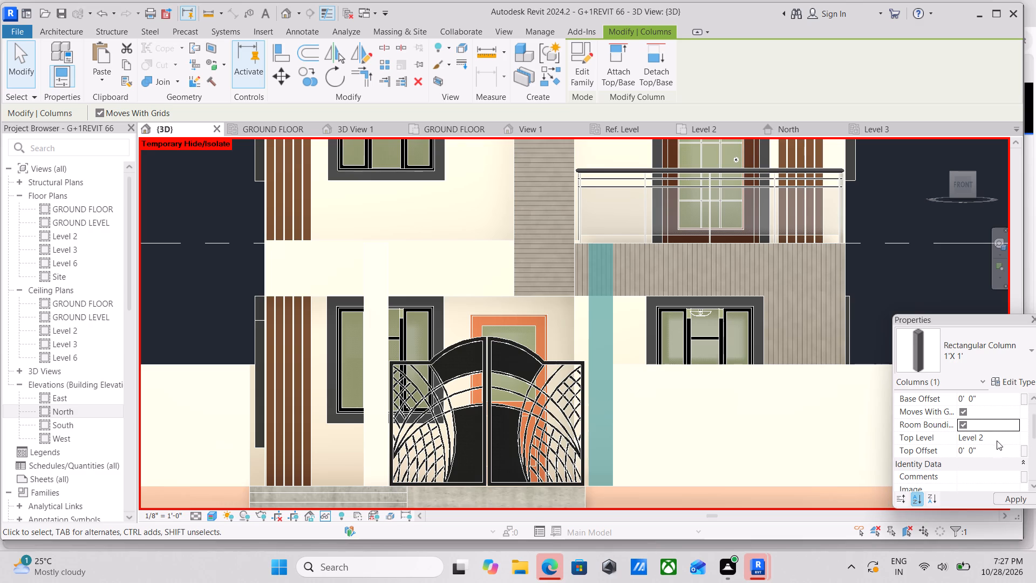
{"action": "left_click", "coordinate": [998, 440]}
{"action": "left_click", "coordinate": [1014, 439]}
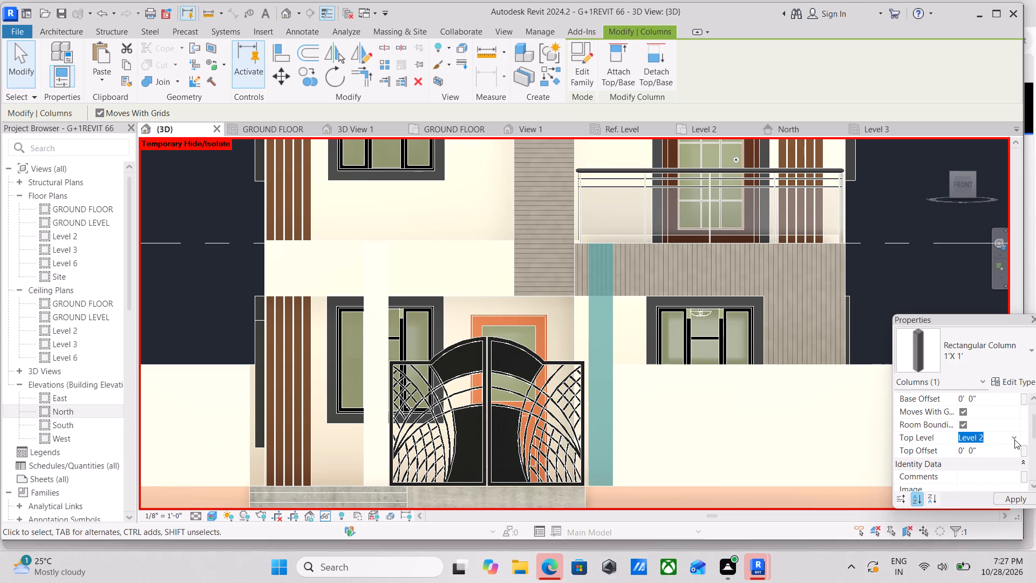
{"action": "scroll", "coordinate": [989, 463], "scroll_direction": "up", "scroll_amount": 4}
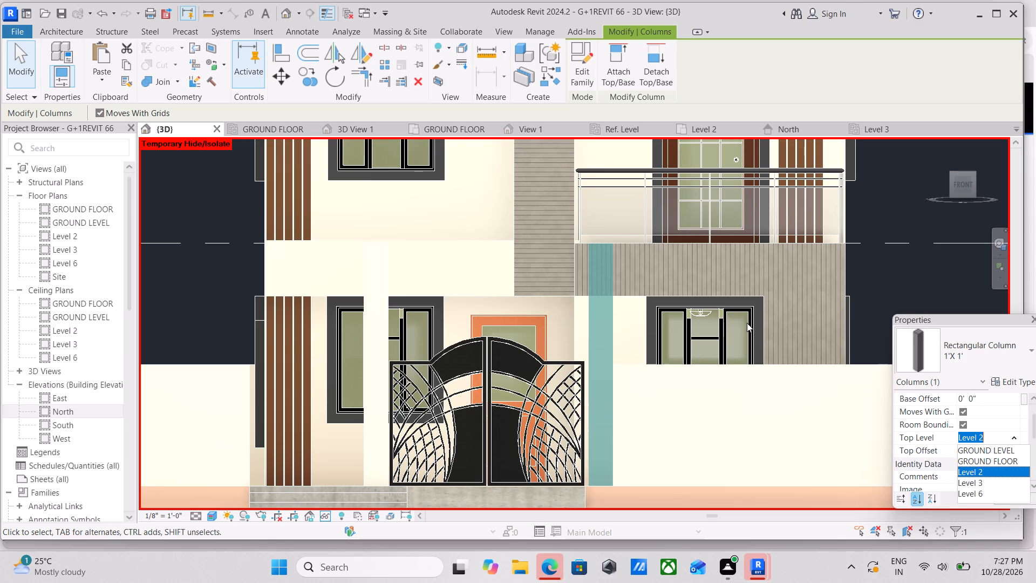
{"action": "key", "text": "Escape"}
{"action": "key", "text": "Escape"}
{"action": "key", "text": "Escape"}
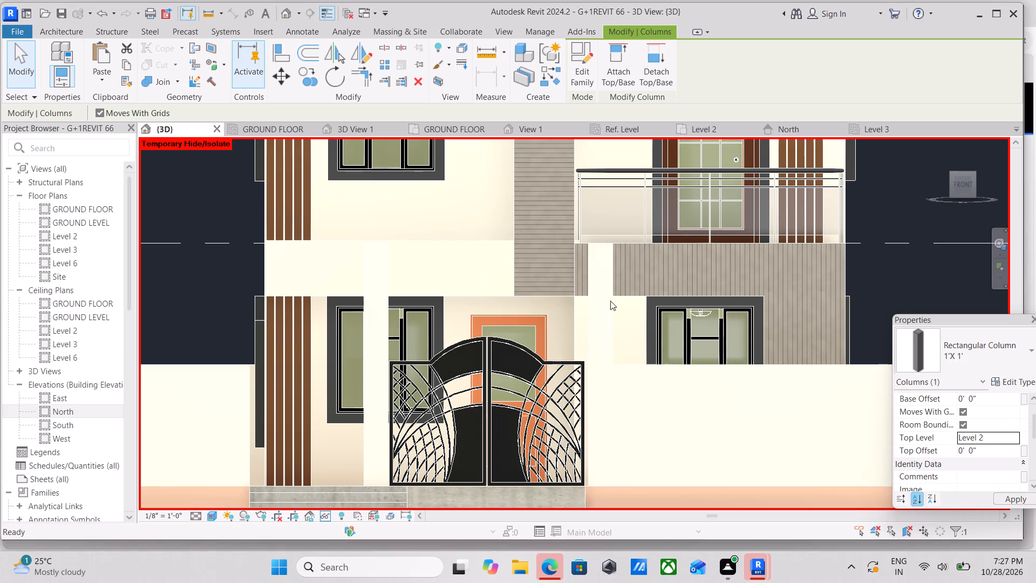
Select the ramp-side gate column again and examine its base level options and offsets.
{"action": "left_click", "coordinate": [611, 328]}
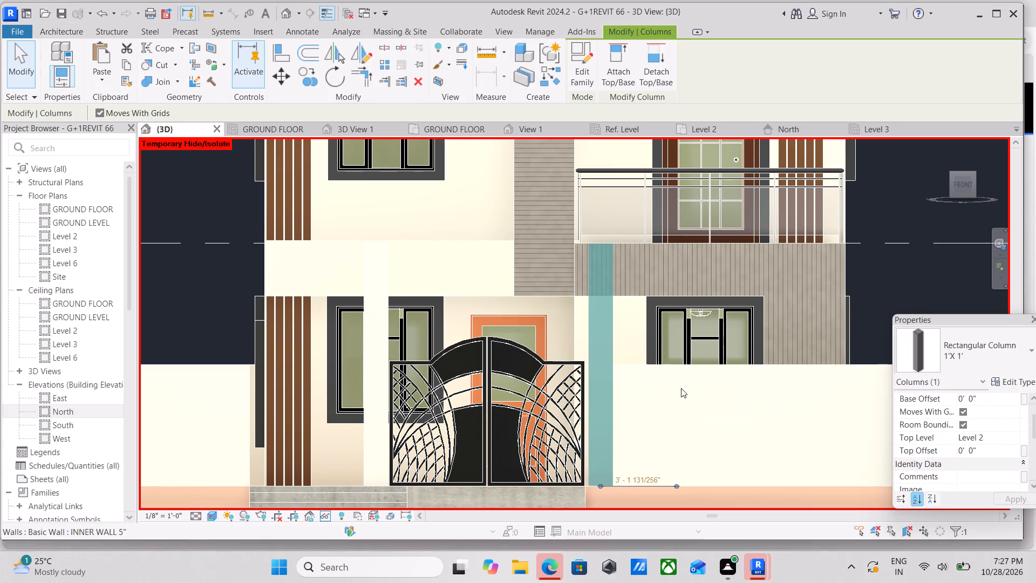
{"action": "scroll", "coordinate": [907, 473], "scroll_direction": "down", "scroll_amount": 1}
{"action": "scroll", "coordinate": [996, 410], "scroll_direction": "up", "scroll_amount": 3}
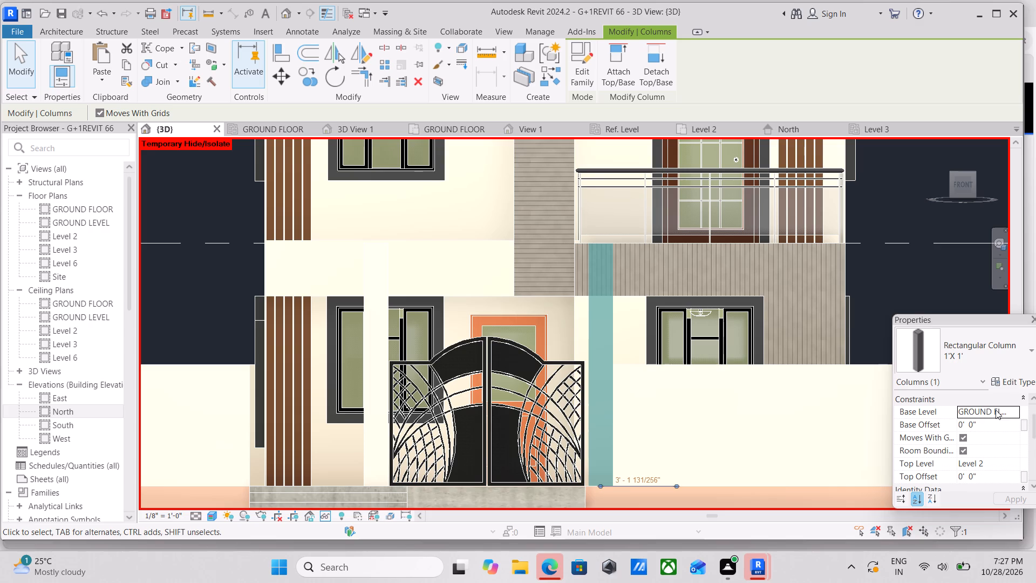
{"action": "left_click", "coordinate": [1012, 409]}
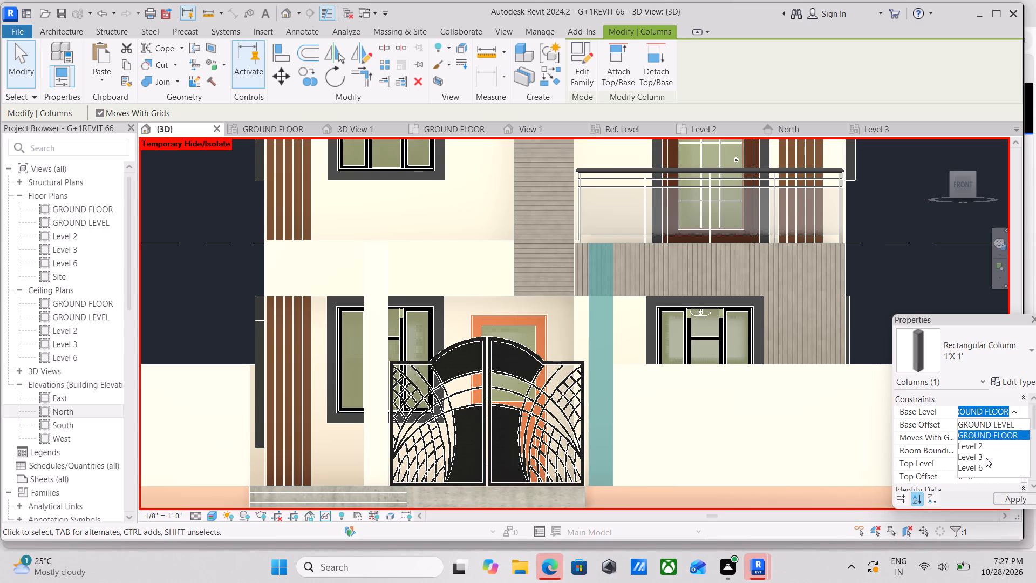
{"action": "scroll", "coordinate": [986, 458], "scroll_direction": "down", "scroll_amount": 3}
{"action": "key", "text": "Escape"}
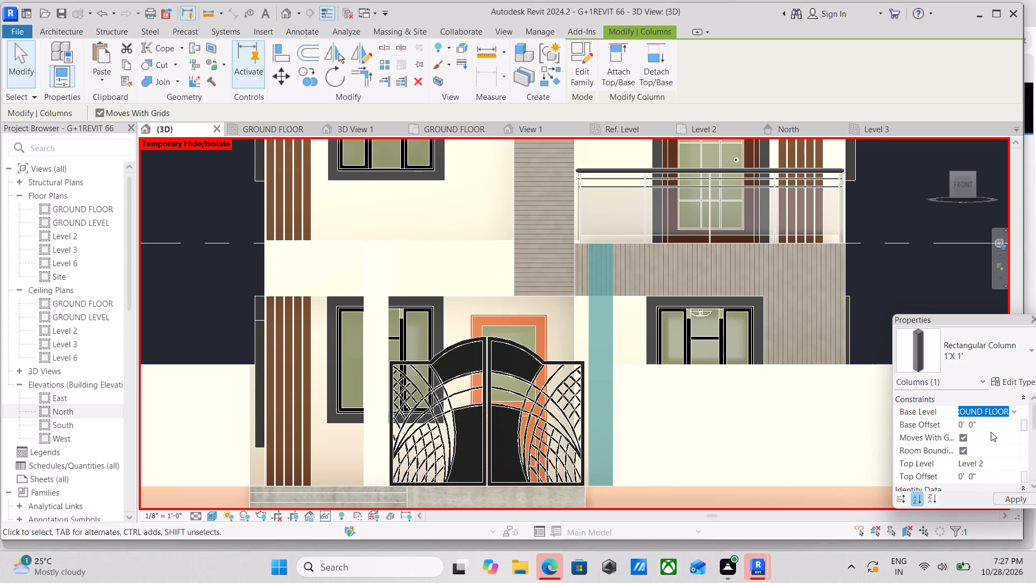
{"action": "scroll", "coordinate": [967, 471], "scroll_direction": "down", "scroll_amount": 2}
{"action": "scroll", "coordinate": [967, 471], "scroll_direction": "up", "scroll_amount": 2}
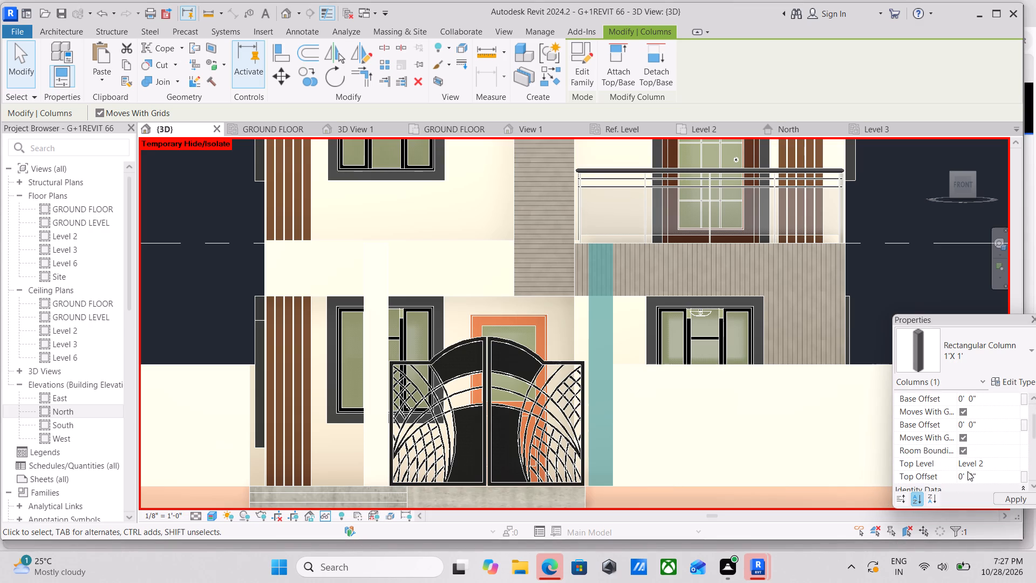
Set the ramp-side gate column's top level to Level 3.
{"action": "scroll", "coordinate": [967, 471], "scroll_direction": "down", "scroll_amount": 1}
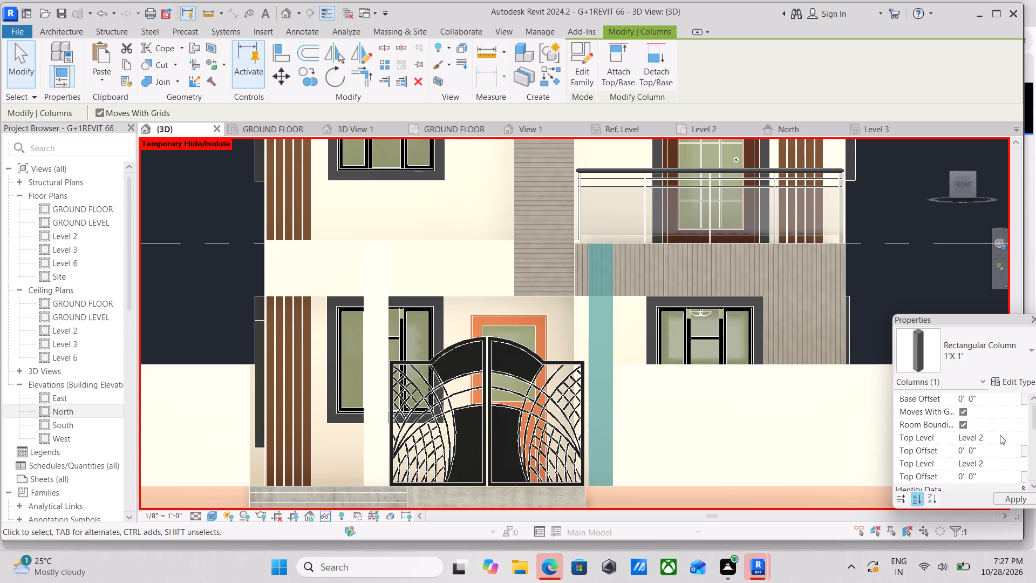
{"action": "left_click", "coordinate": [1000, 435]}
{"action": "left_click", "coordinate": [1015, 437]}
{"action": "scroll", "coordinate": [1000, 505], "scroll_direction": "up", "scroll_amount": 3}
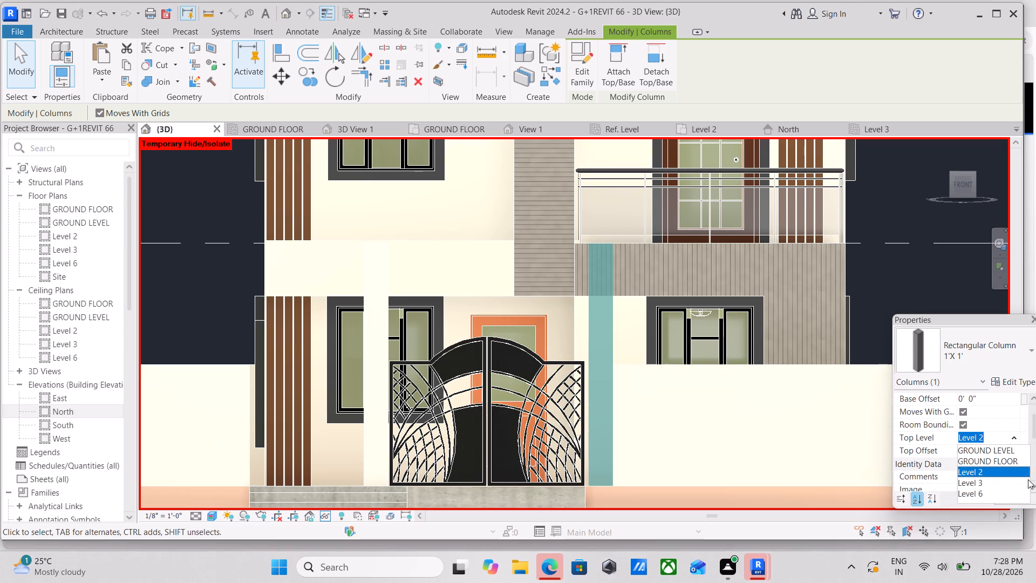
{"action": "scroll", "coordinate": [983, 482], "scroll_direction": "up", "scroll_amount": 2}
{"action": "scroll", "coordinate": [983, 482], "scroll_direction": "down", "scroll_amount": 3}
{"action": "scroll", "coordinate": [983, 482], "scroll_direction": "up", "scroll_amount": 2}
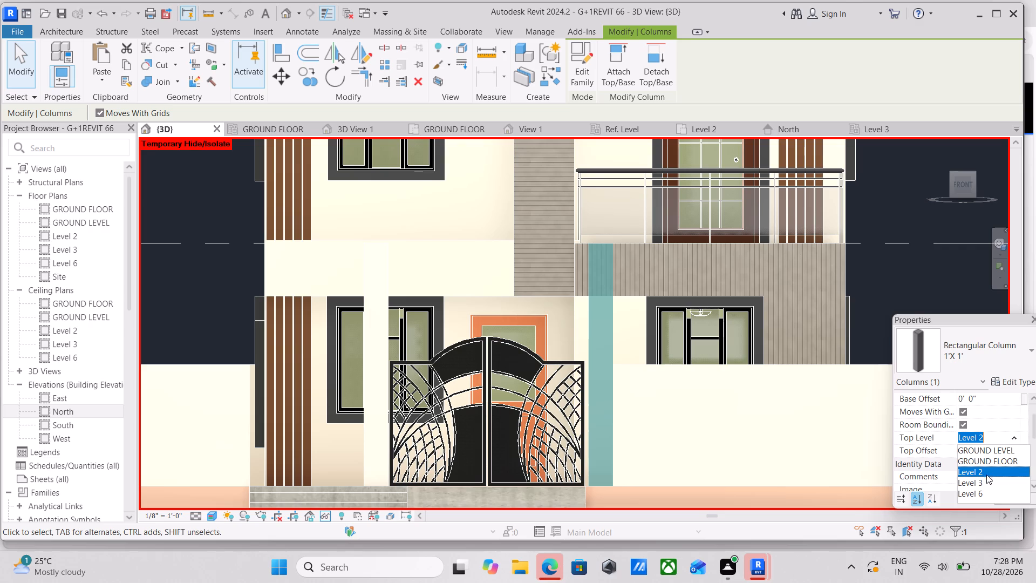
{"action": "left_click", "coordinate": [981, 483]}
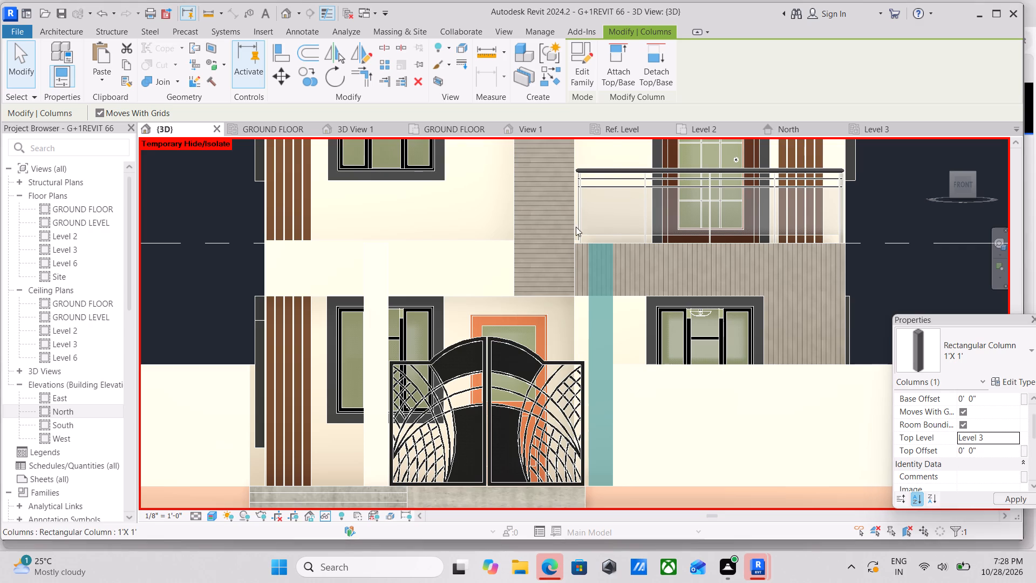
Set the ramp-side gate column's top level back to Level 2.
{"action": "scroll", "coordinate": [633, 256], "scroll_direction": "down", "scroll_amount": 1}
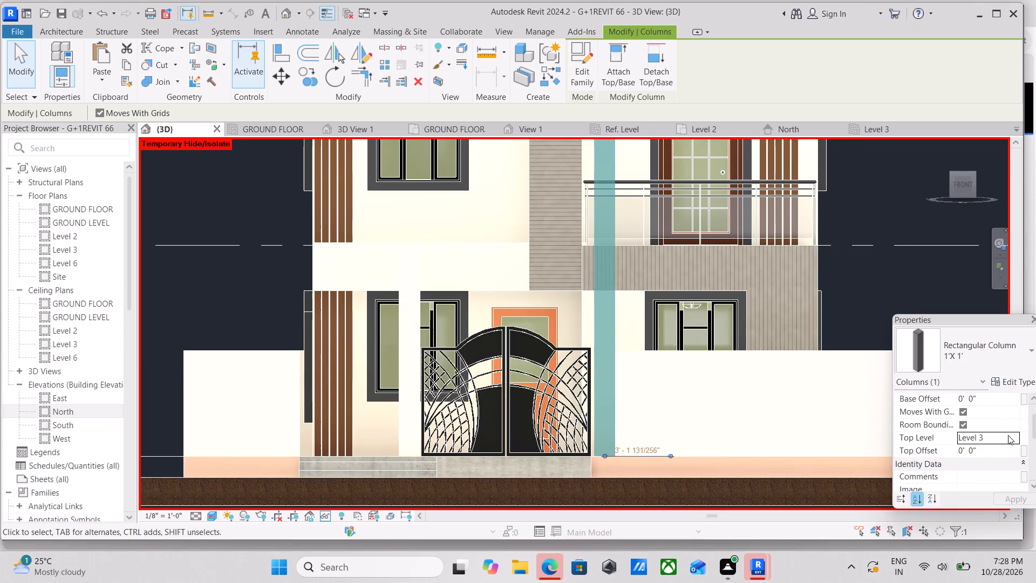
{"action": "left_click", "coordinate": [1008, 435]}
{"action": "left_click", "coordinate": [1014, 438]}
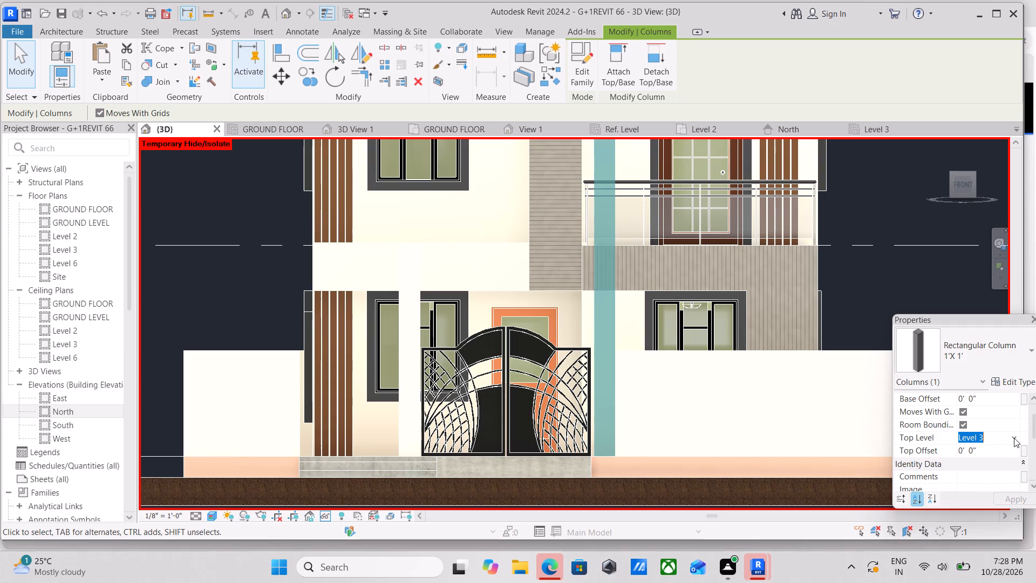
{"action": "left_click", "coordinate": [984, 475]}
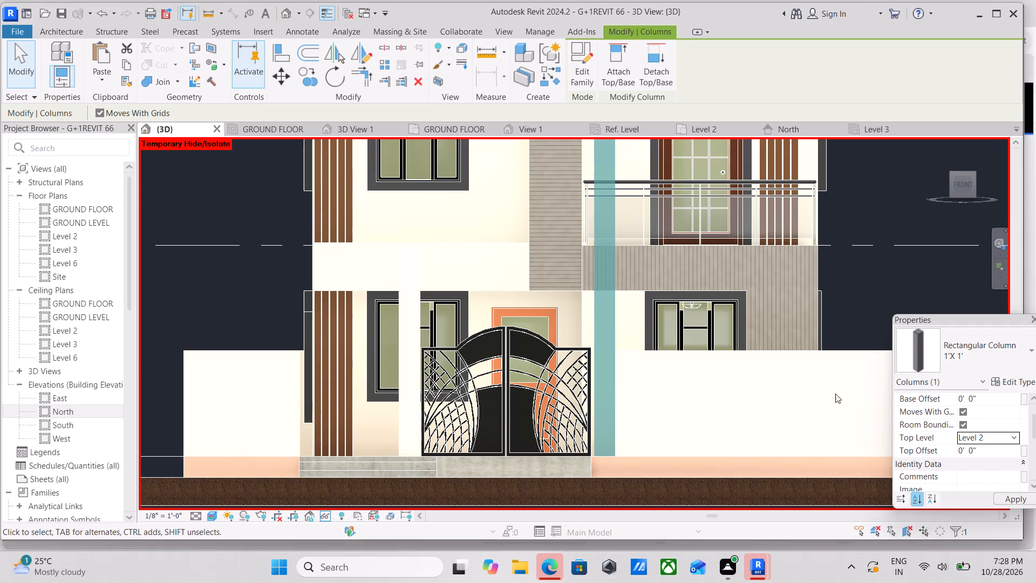
Look through the column's remaining instance properties and its height against the front facade, leaving it deselected.
{"action": "scroll", "coordinate": [984, 480], "scroll_direction": "down", "scroll_amount": 6}
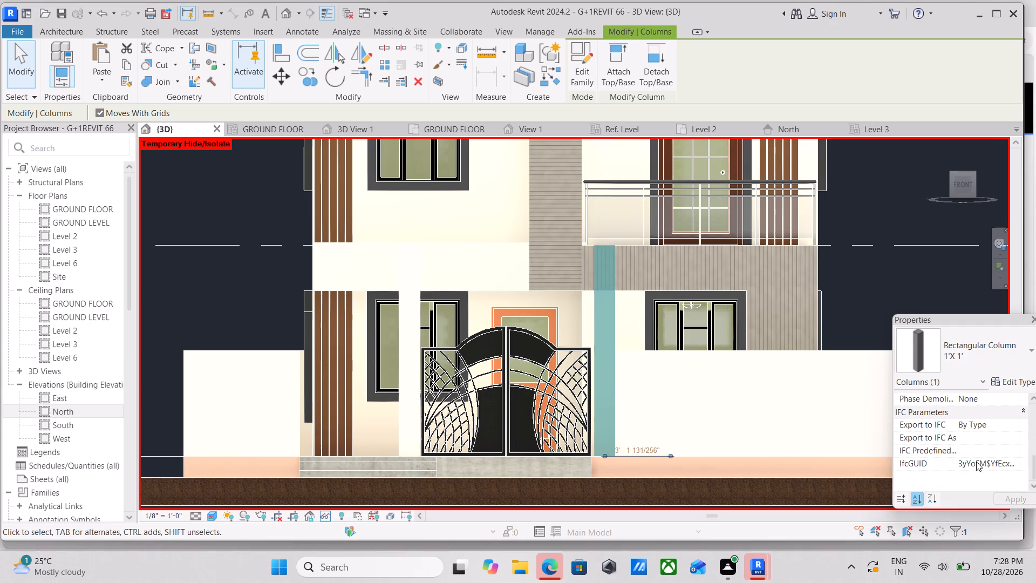
{"action": "scroll", "coordinate": [1005, 444], "scroll_direction": "down", "scroll_amount": 2}
{"action": "scroll", "coordinate": [629, 268], "scroll_direction": "down", "scroll_amount": 2}
{"action": "middle_click_drag", "start_coordinate": [629, 268], "coordinate": [633, 310]}
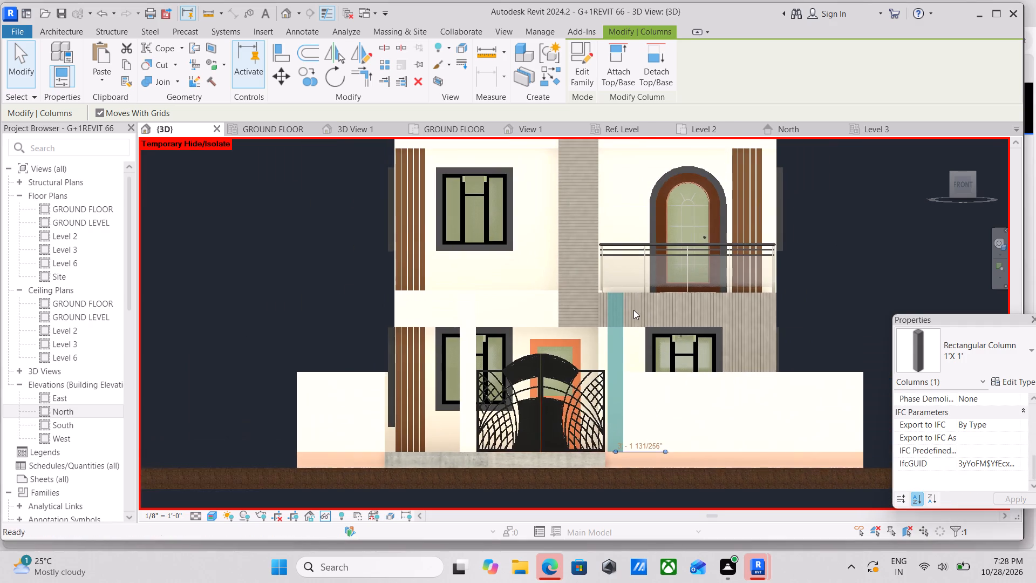
{"action": "key", "text": "Escape"}
Select the ramp-side gate column and examine the 1'X 1' type's dimensions, offsets and identity data, leaving it deselected.
{"action": "scroll", "coordinate": [633, 310], "scroll_direction": "down", "scroll_amount": 1}
{"action": "middle_click_drag", "start_coordinate": [635, 330], "coordinate": [670, 382], "text": "shift"}
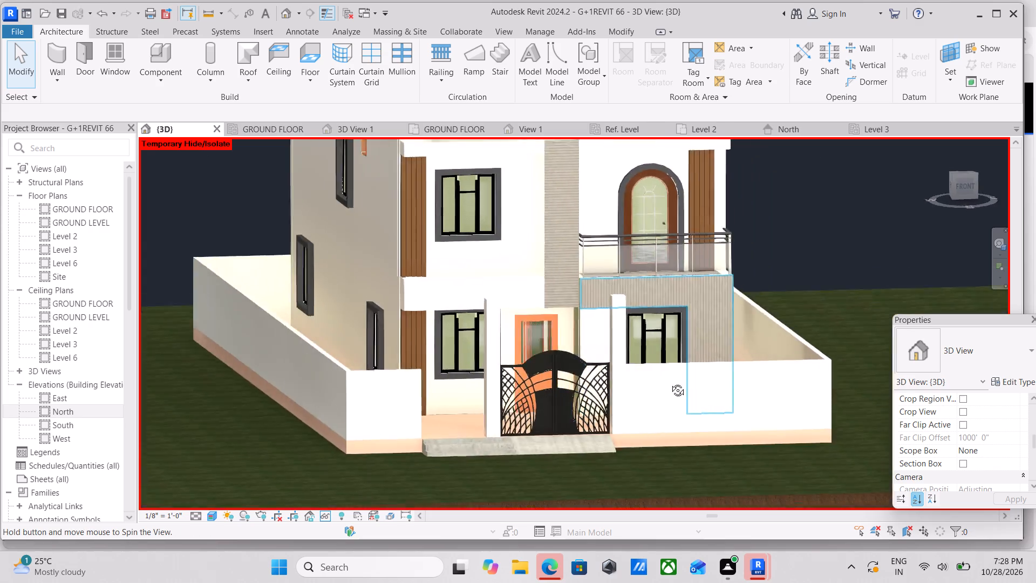
{"action": "middle_click_drag", "start_coordinate": [670, 382], "coordinate": [736, 456], "text": "shift"}
{"action": "left_click", "coordinate": [622, 303]}
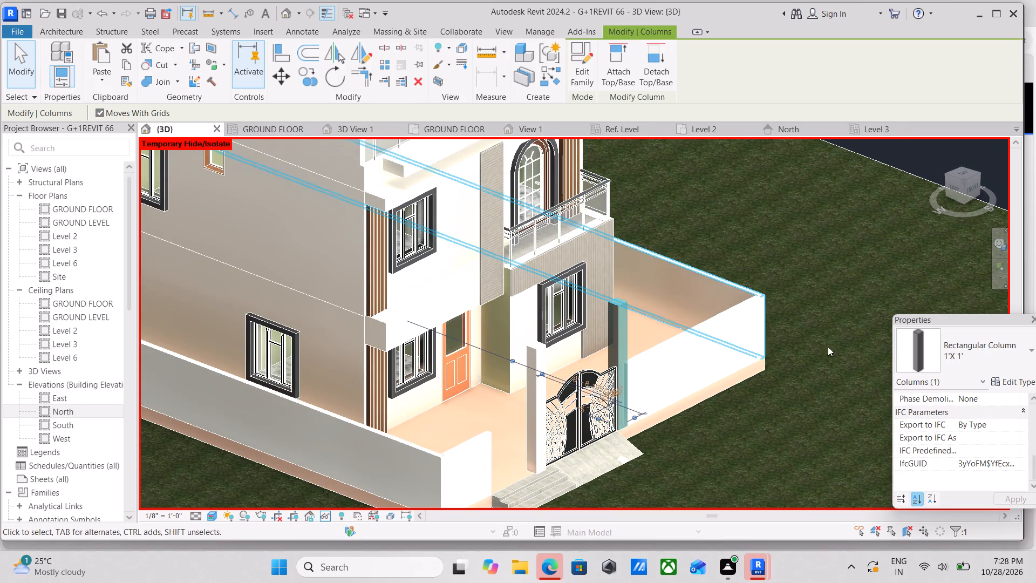
{"action": "left_click", "coordinate": [1018, 381]}
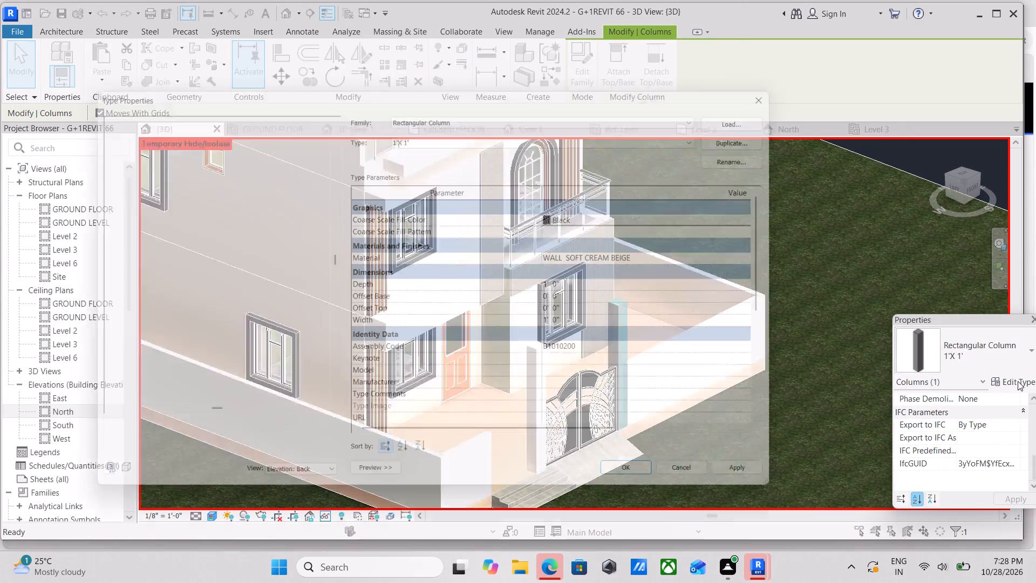
{"action": "scroll", "coordinate": [548, 312], "scroll_direction": "down", "scroll_amount": 1}
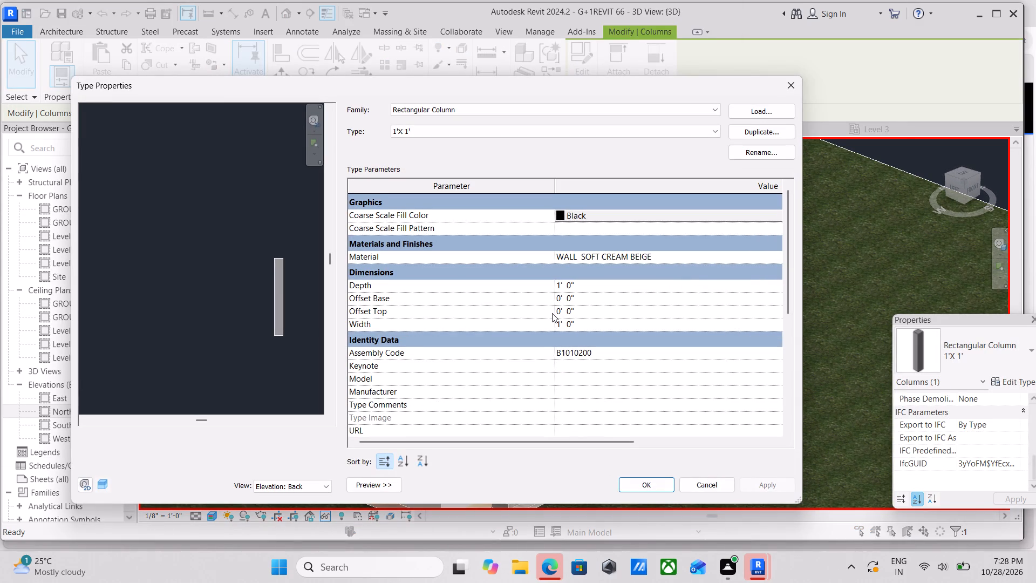
{"action": "scroll", "coordinate": [552, 313], "scroll_direction": "up", "scroll_amount": 1}
{"action": "scroll", "coordinate": [439, 337], "scroll_direction": "down", "scroll_amount": 1}
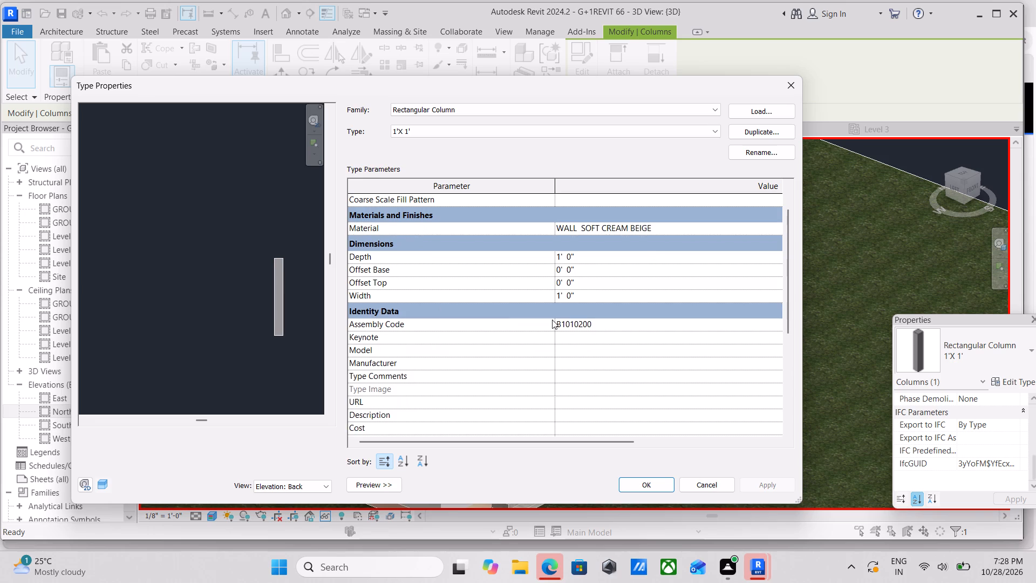
{"action": "scroll", "coordinate": [576, 312], "scroll_direction": "up", "scroll_amount": 3}
{"action": "scroll", "coordinate": [408, 409], "scroll_direction": "down", "scroll_amount": 2}
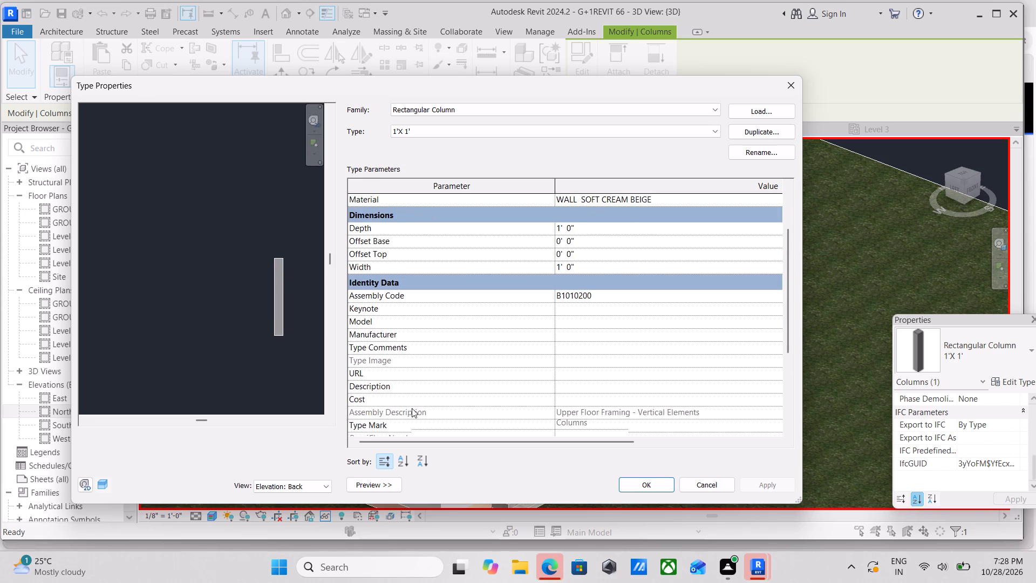
{"action": "scroll", "coordinate": [412, 408], "scroll_direction": "down", "scroll_amount": 2}
{"action": "scroll", "coordinate": [514, 406], "scroll_direction": "down", "scroll_amount": 3}
{"action": "left_click", "coordinate": [626, 482]}
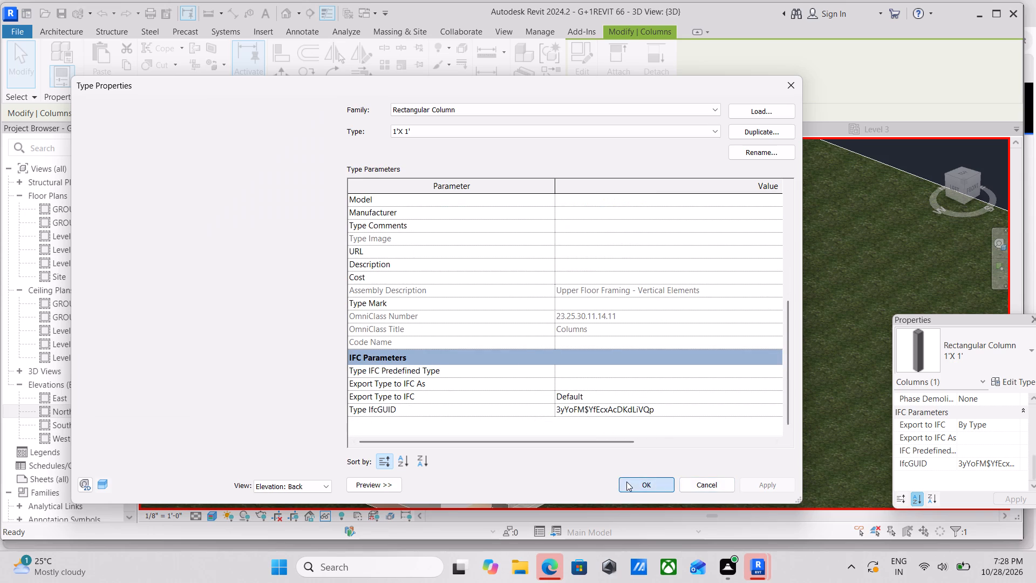
{"action": "key", "text": "Escape"}
Check both gate columns and inspect the ramp-side column's type parameters, including its coarse scale fill pattern options.
{"action": "left_click", "coordinate": [535, 367]}
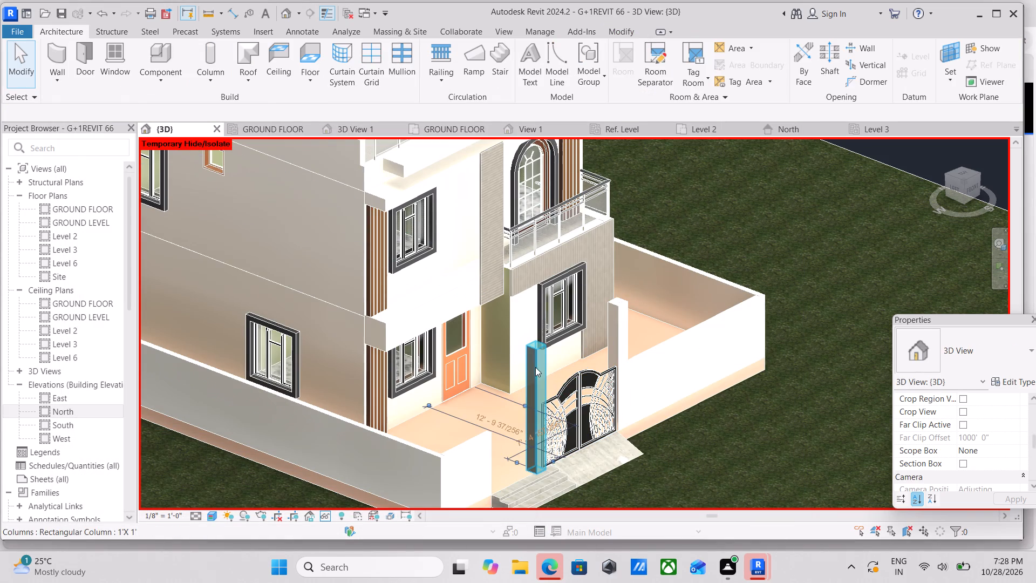
{"action": "scroll", "coordinate": [890, 367], "scroll_direction": "down", "scroll_amount": 1}
{"action": "scroll", "coordinate": [966, 381], "scroll_direction": "down", "scroll_amount": 3}
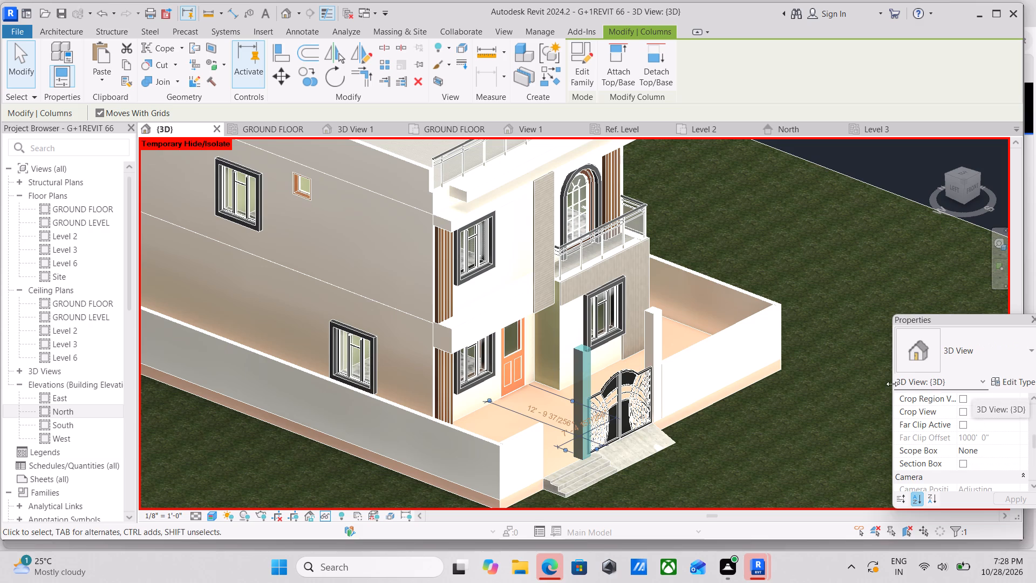
{"action": "key", "text": "Escape"}
{"action": "left_click", "coordinate": [656, 326]}
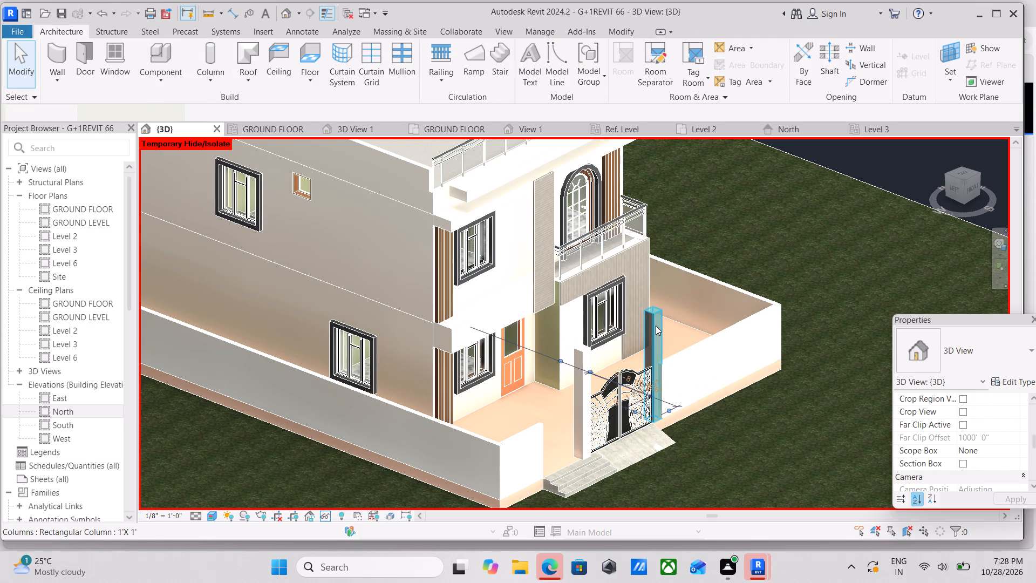
{"action": "left_click", "coordinate": [1017, 383]}
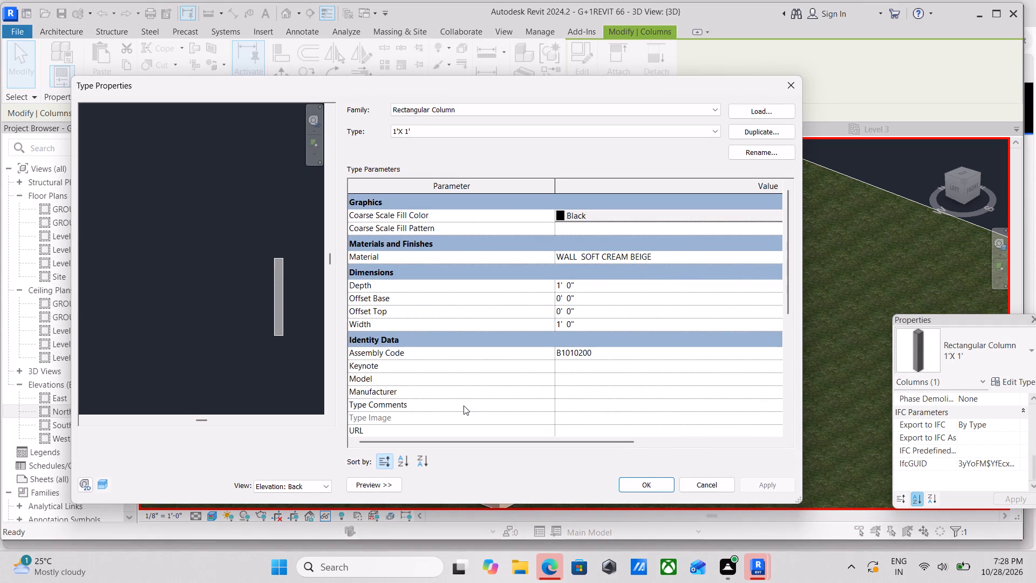
{"action": "scroll", "coordinate": [476, 396], "scroll_direction": "down", "scroll_amount": 3}
{"action": "scroll", "coordinate": [552, 359], "scroll_direction": "up", "scroll_amount": 7}
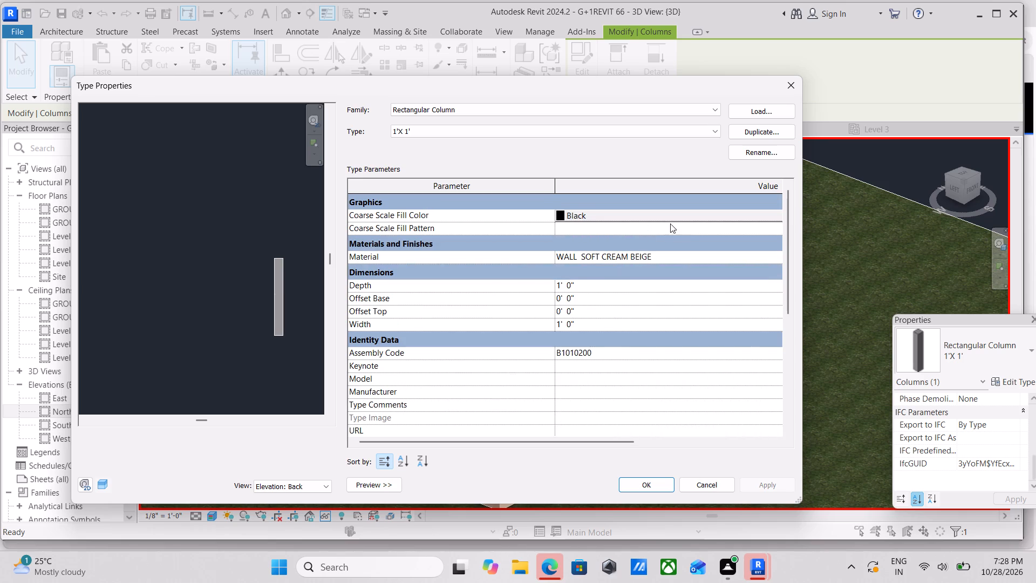
{"action": "left_click", "coordinate": [687, 226]}
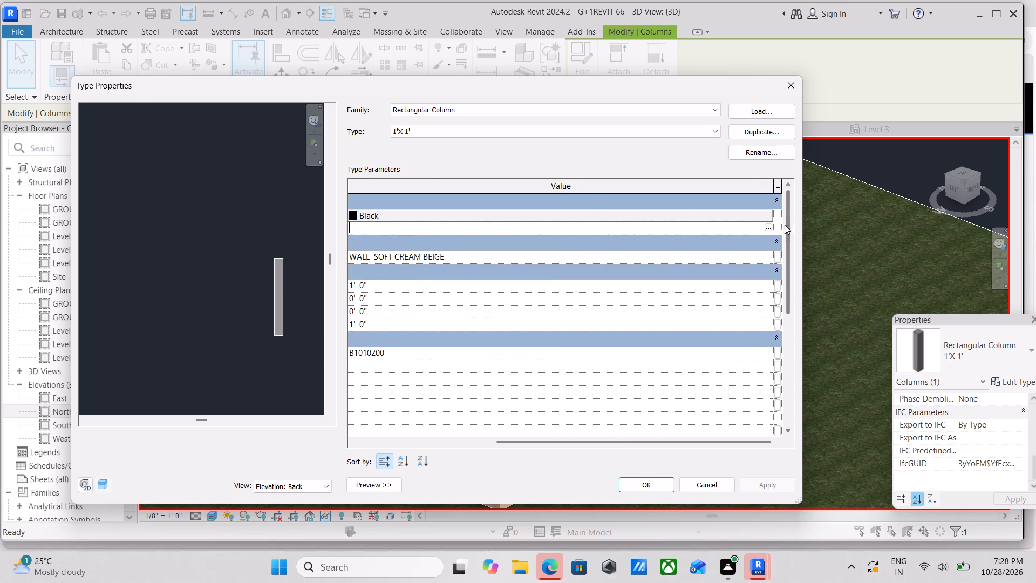
{"action": "left_click", "coordinate": [769, 228]}
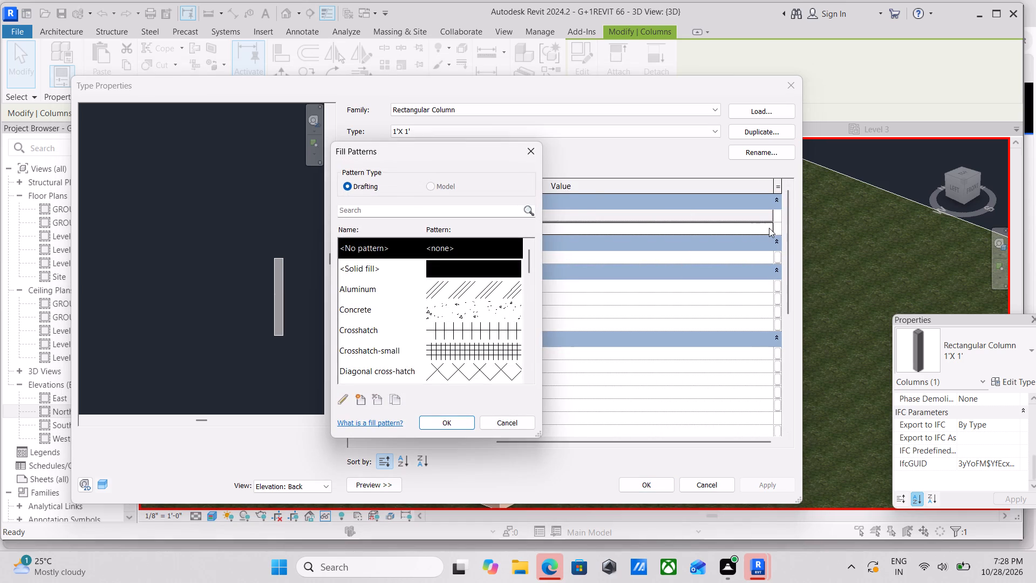
{"action": "left_click", "coordinate": [531, 151]}
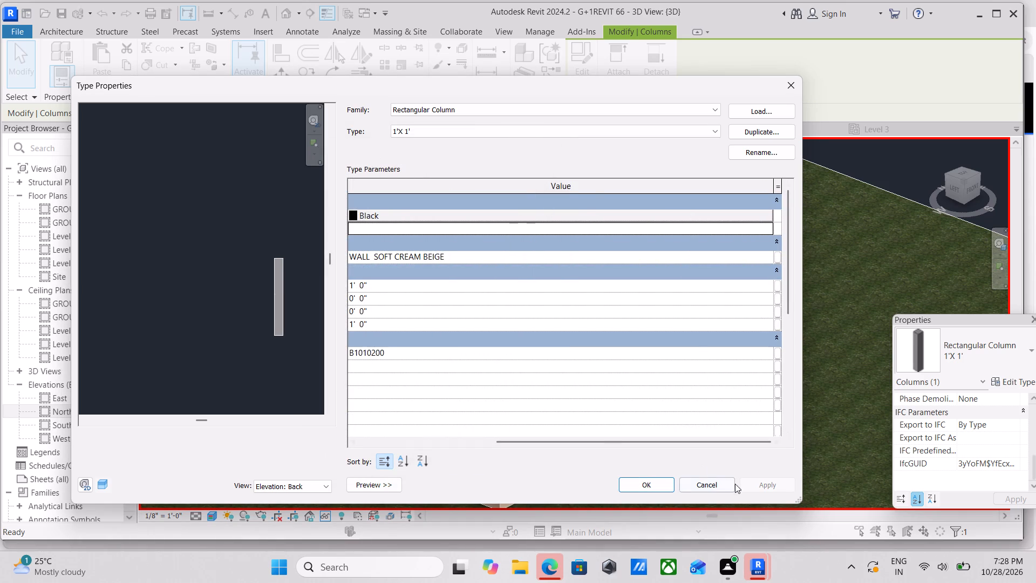
{"action": "left_click", "coordinate": [626, 480]}
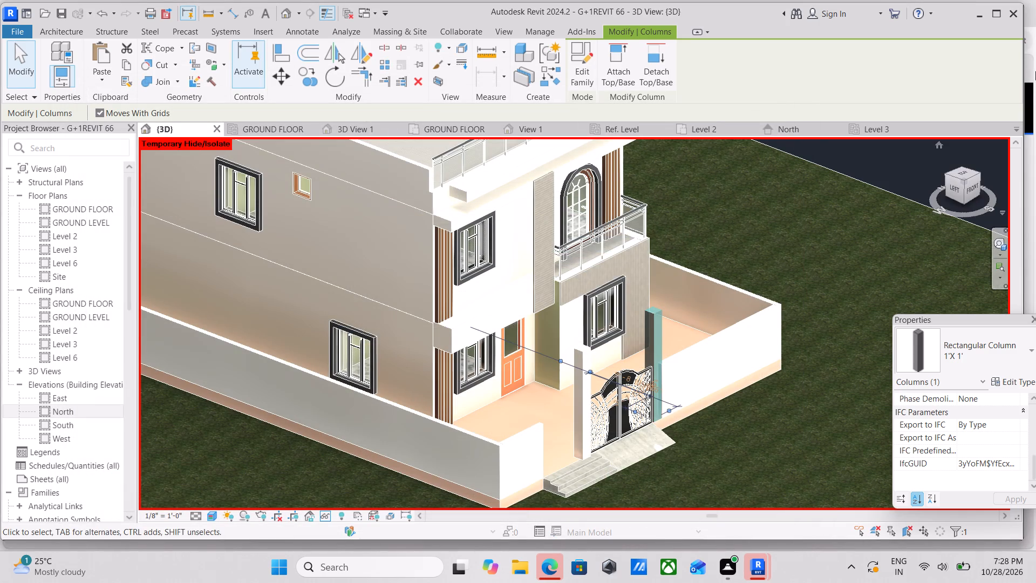
Examine the ramp-side gate column's height against the level lines in the front-facing 3D view.
{"action": "left_click", "coordinate": [974, 186]}
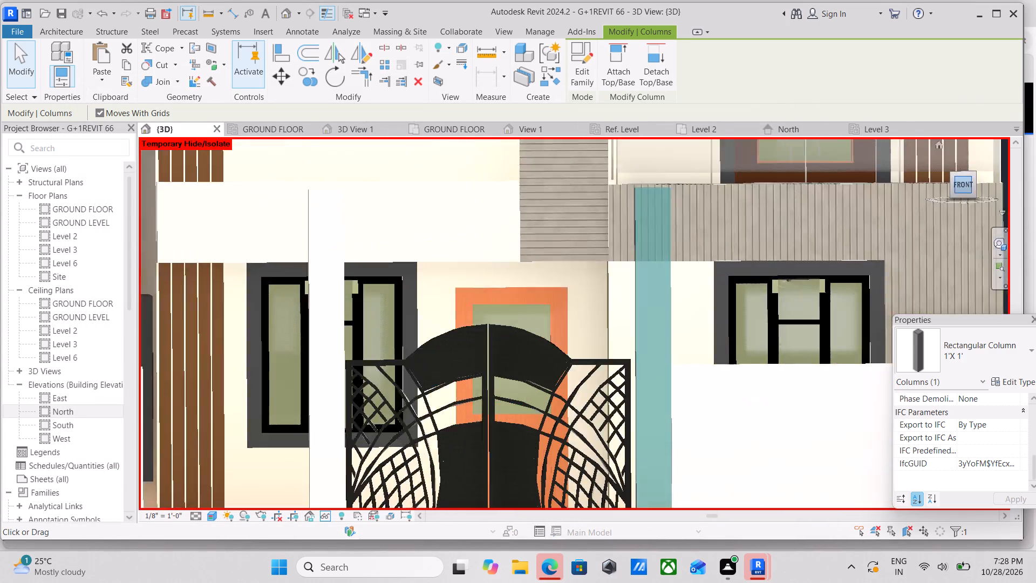
{"action": "scroll", "coordinate": [802, 198], "scroll_direction": "down", "scroll_amount": 6}
{"action": "scroll", "coordinate": [747, 241], "scroll_direction": "down", "scroll_amount": 4}
{"action": "key", "text": "Escape"}
{"action": "key", "text": "Escape"}
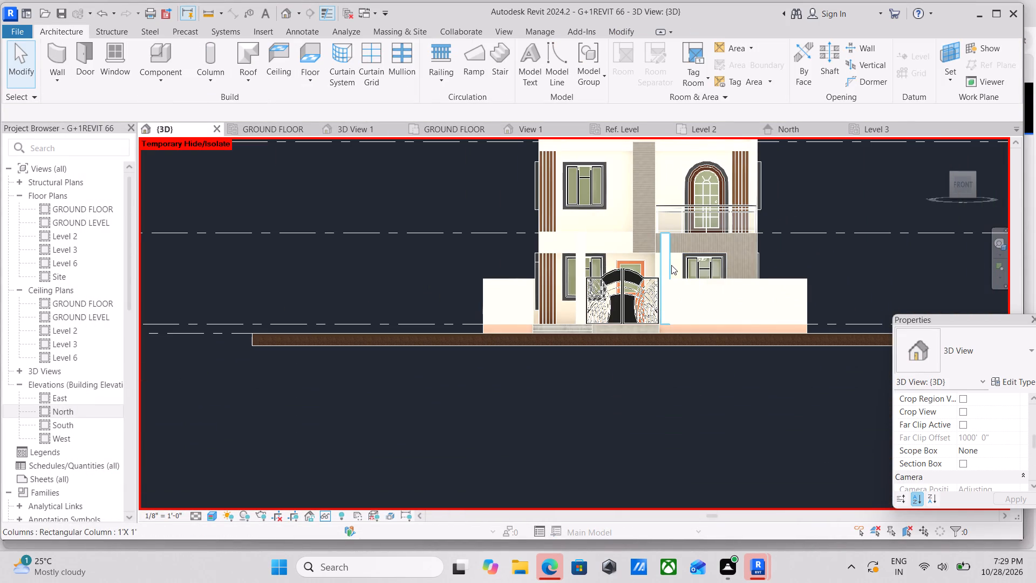
{"action": "left_click", "coordinate": [671, 265]}
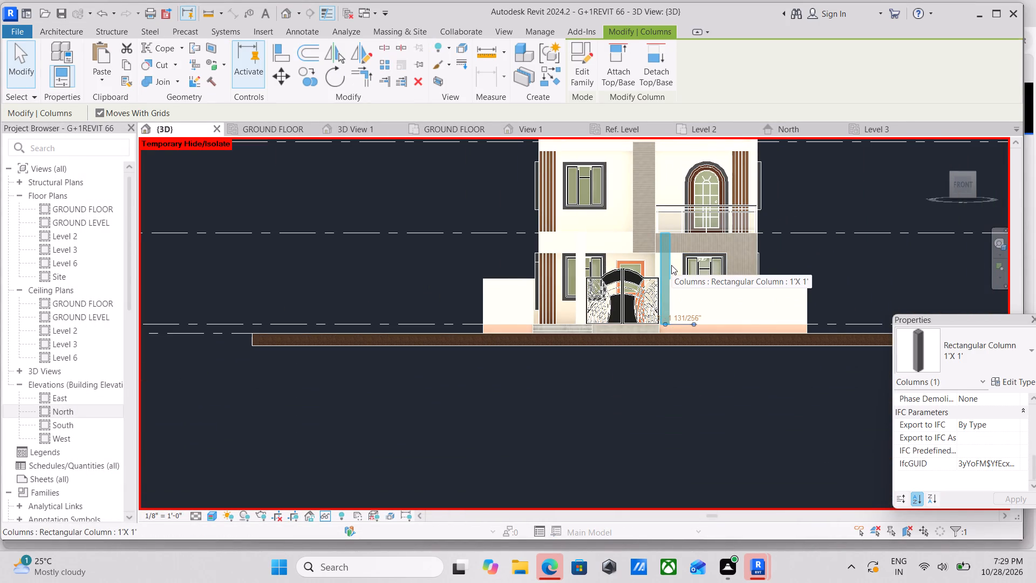
{"action": "key", "text": "Escape"}
{"action": "scroll", "coordinate": [671, 265], "scroll_direction": "down", "scroll_amount": 2}
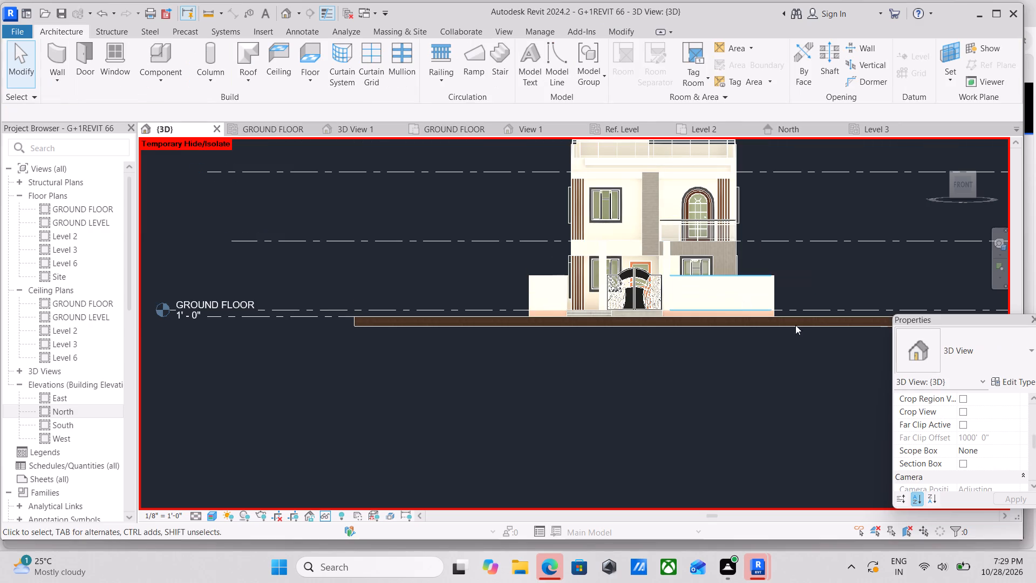
{"action": "scroll", "coordinate": [333, 242], "scroll_direction": "down", "scroll_amount": 2}
{"action": "middle_click_drag", "start_coordinate": [333, 242], "coordinate": [483, 293]}
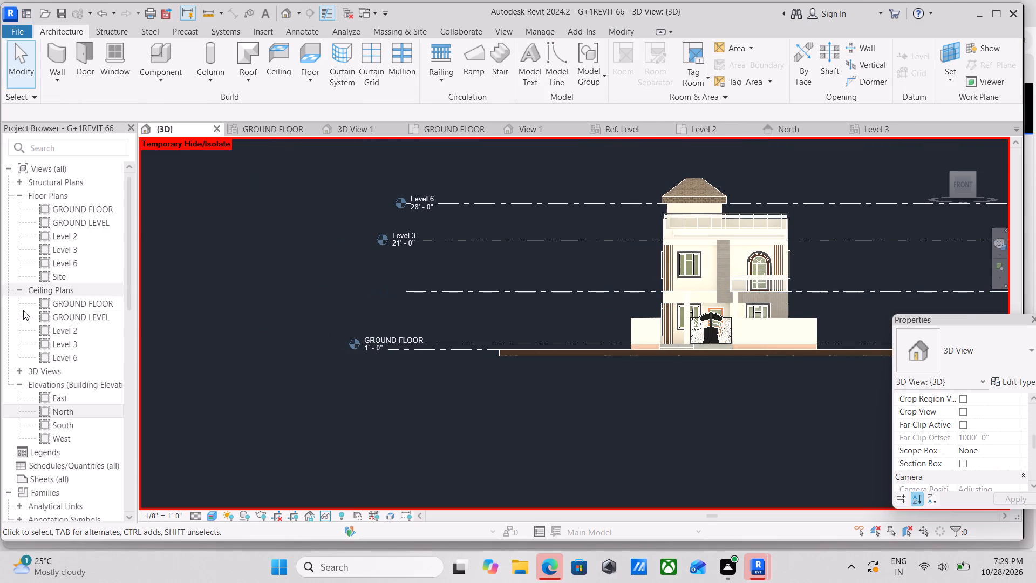
In the North elevation, add a level offset 6' above the ground level line at the top of the toposolid.
{"action": "double_click", "coordinate": [62, 412]}
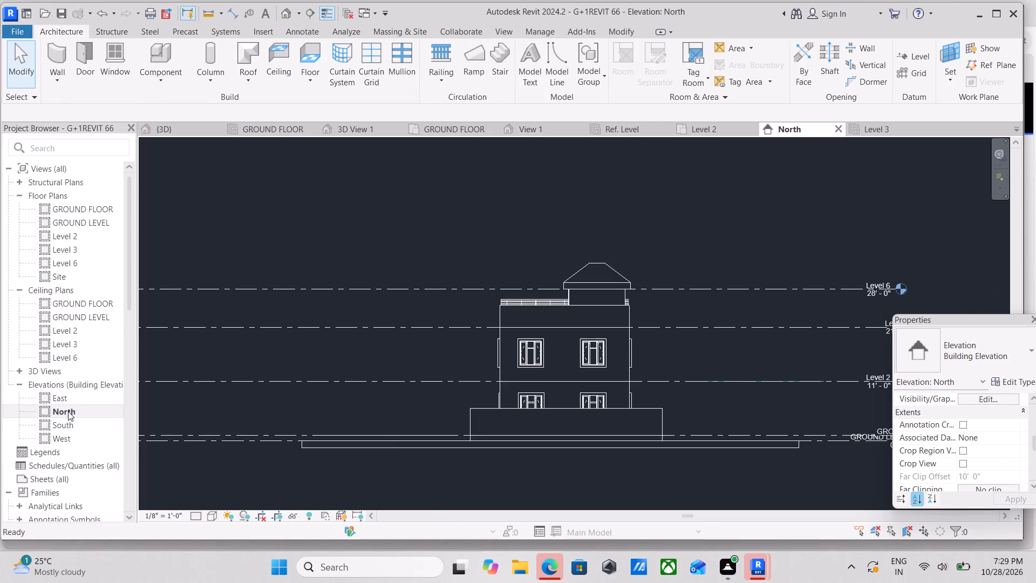
{"action": "middle_click_drag", "start_coordinate": [388, 430], "coordinate": [342, 301]}
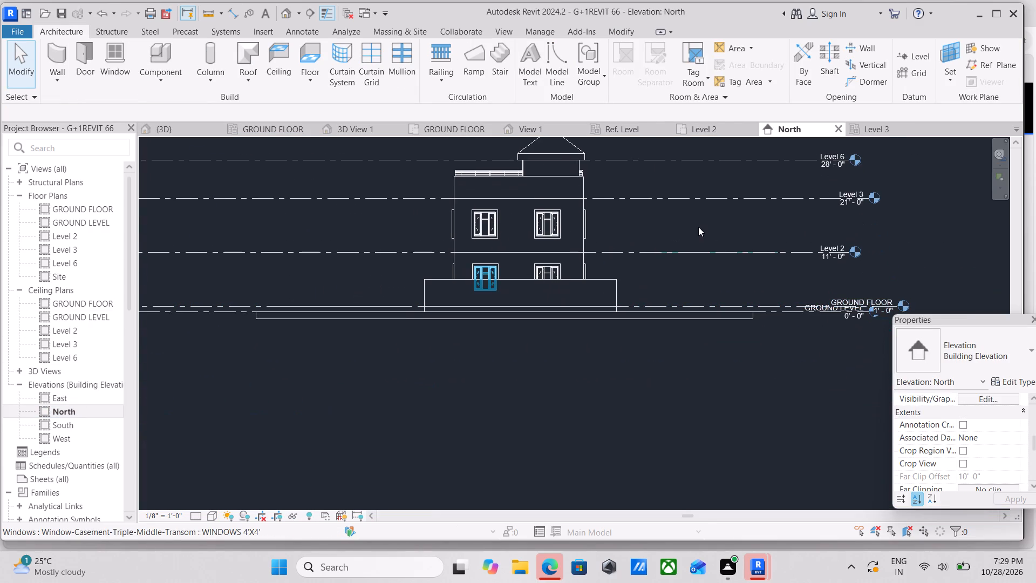
{"action": "scroll", "coordinate": [698, 227], "scroll_direction": "up", "scroll_amount": 4}
{"action": "type", "text": "LL"}
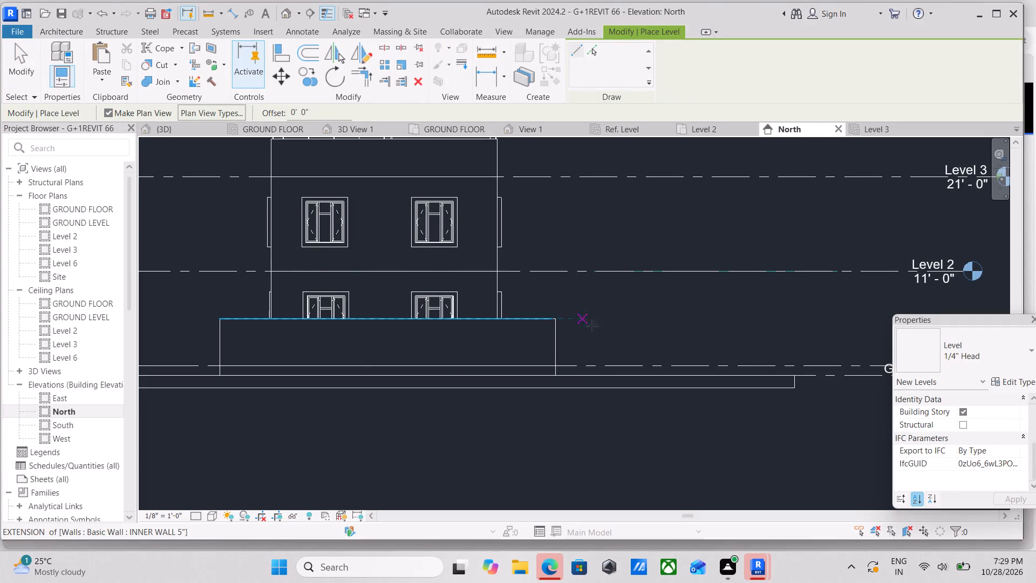
{"action": "left_click", "coordinate": [591, 52]}
{"action": "left_click_drag", "start_coordinate": [318, 114], "coordinate": [257, 115]}
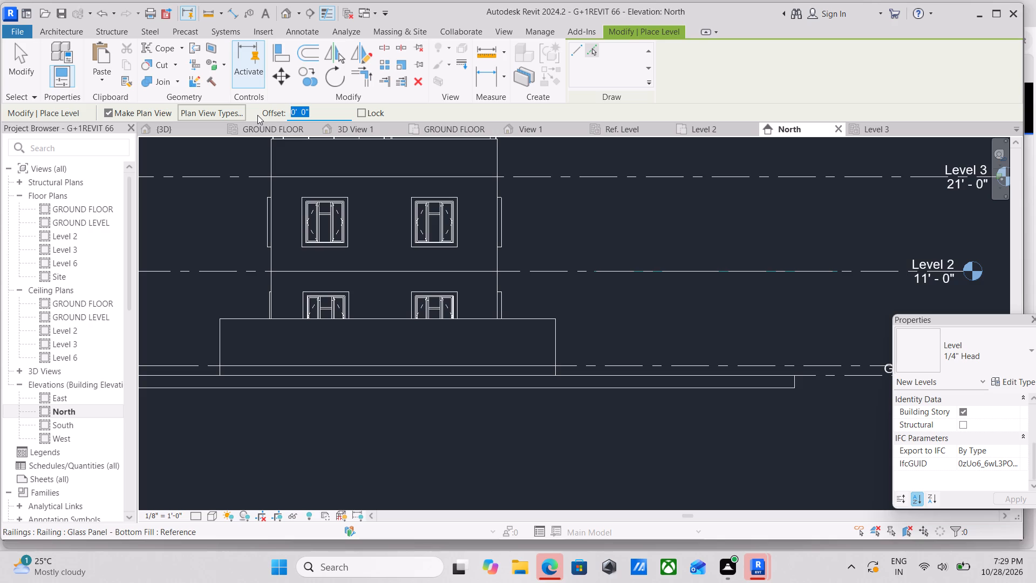
{"action": "type", "text": "6'"}
{"action": "key", "text": "Return"}
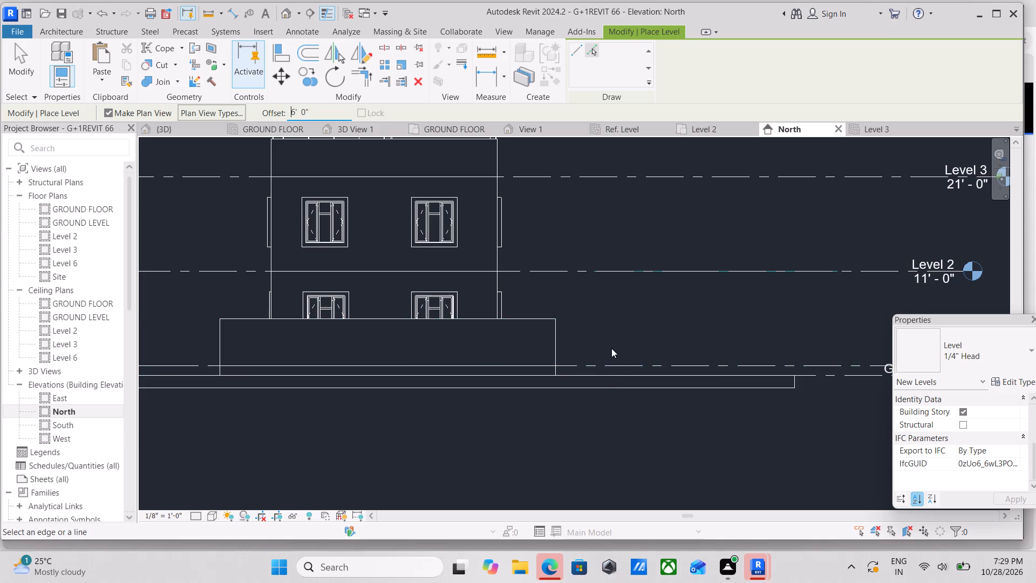
{"action": "left_click", "coordinate": [596, 374]}
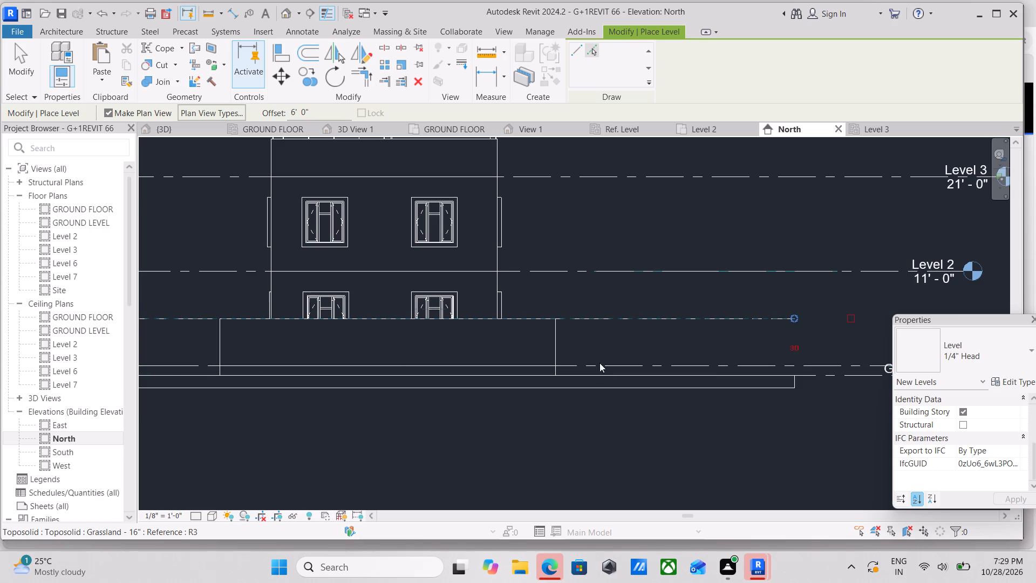
{"action": "scroll", "coordinate": [603, 266], "scroll_direction": "down", "scroll_amount": 7}
{"action": "key", "text": "Escape"}
{"action": "key", "text": "Escape"}
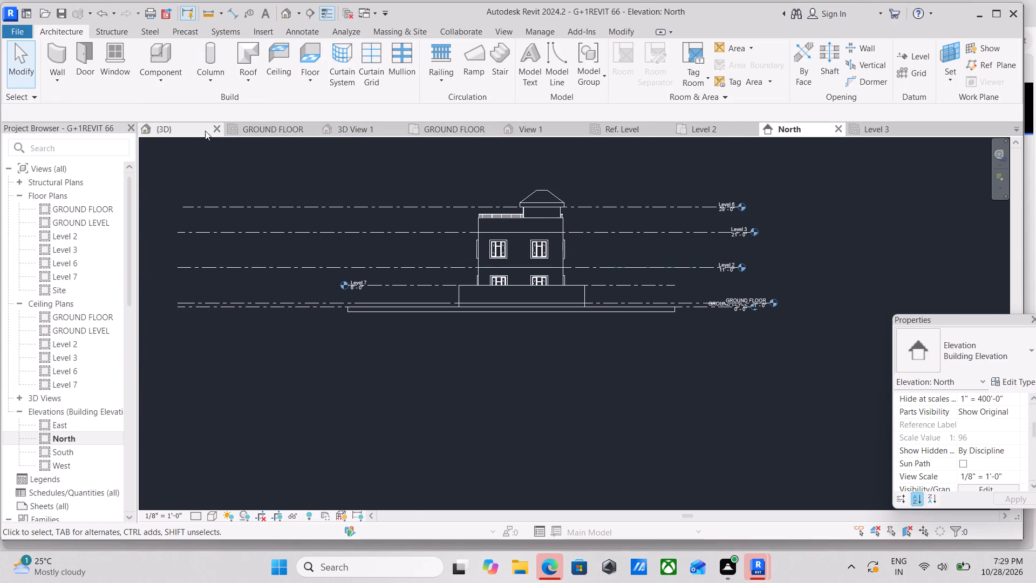
In the 3D view, set the top level of the ramp-side 1'X 1' gate column to Level 7.
{"action": "left_click", "coordinate": [172, 129]}
{"action": "middle_click_drag", "start_coordinate": [630, 311], "coordinate": [507, 284]}
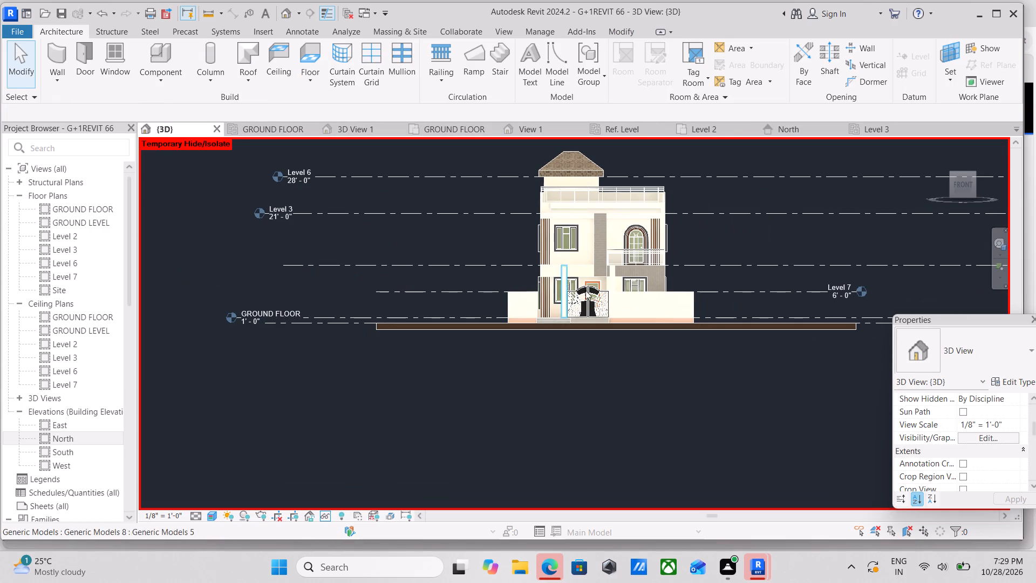
{"action": "scroll", "coordinate": [894, 356], "scroll_direction": "down", "scroll_amount": 1}
{"action": "middle_click", "coordinate": [897, 356]}
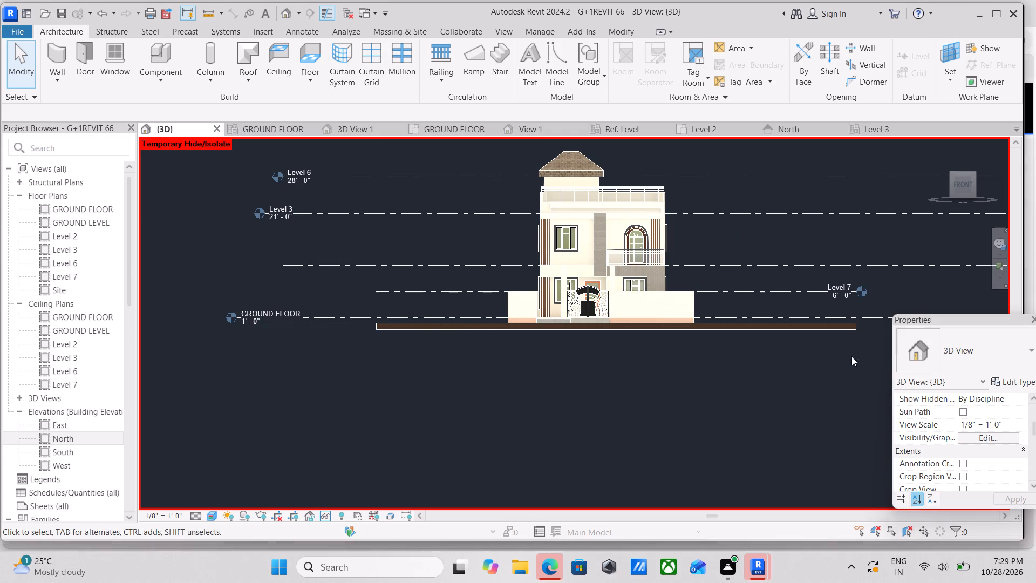
{"action": "scroll", "coordinate": [723, 320], "scroll_direction": "up", "scroll_amount": 4}
{"action": "scroll", "coordinate": [467, 254], "scroll_direction": "up", "scroll_amount": 3}
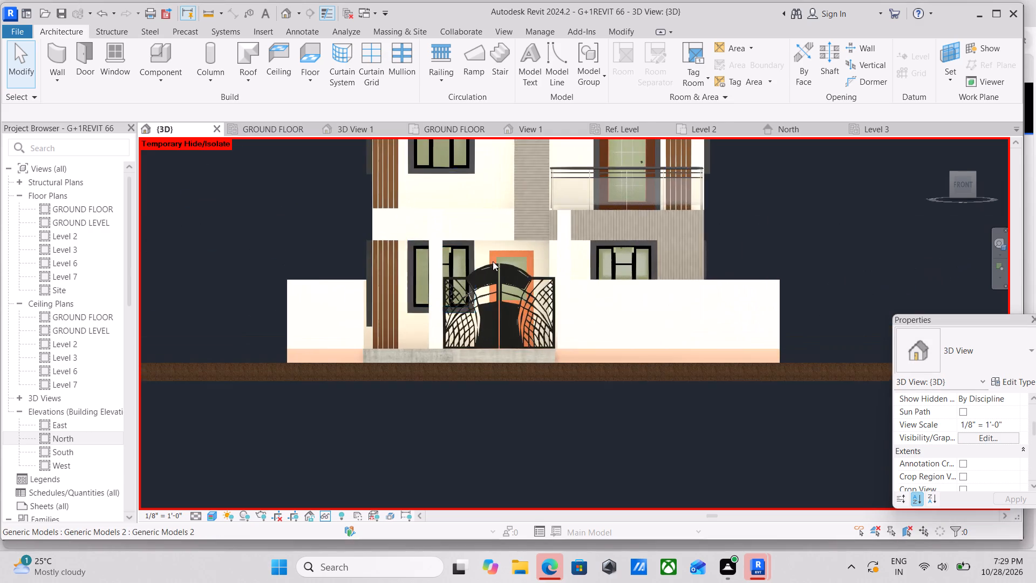
{"action": "scroll", "coordinate": [547, 275], "scroll_direction": "up", "scroll_amount": 2}
{"action": "scroll", "coordinate": [698, 257], "scroll_direction": "down", "scroll_amount": 3}
{"action": "middle_click_drag", "start_coordinate": [734, 274], "coordinate": [645, 269]}
{"action": "scroll", "coordinate": [734, 274], "scroll_direction": "down", "scroll_amount": 1}
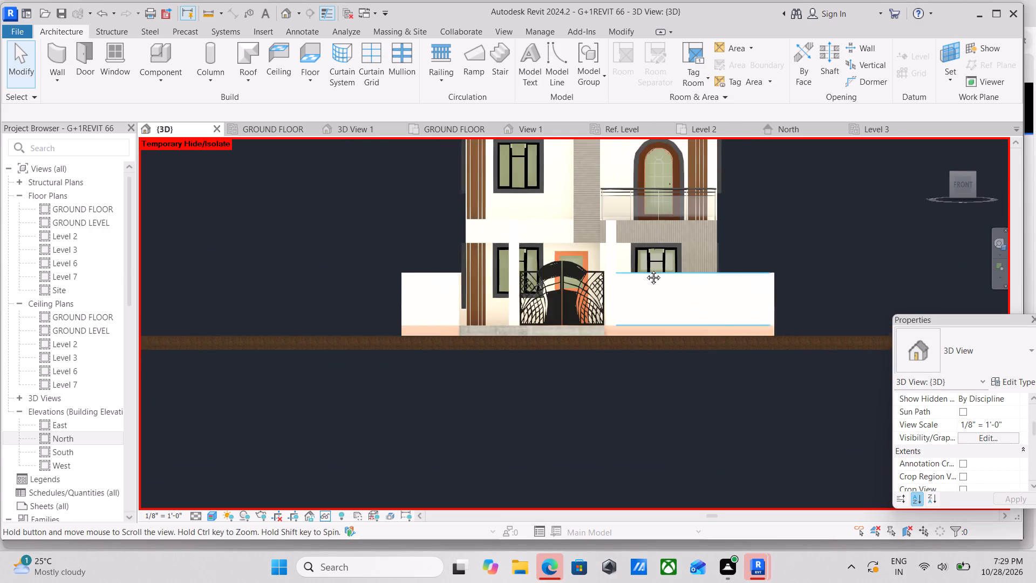
{"action": "middle_click_drag", "start_coordinate": [645, 269], "coordinate": [621, 267]}
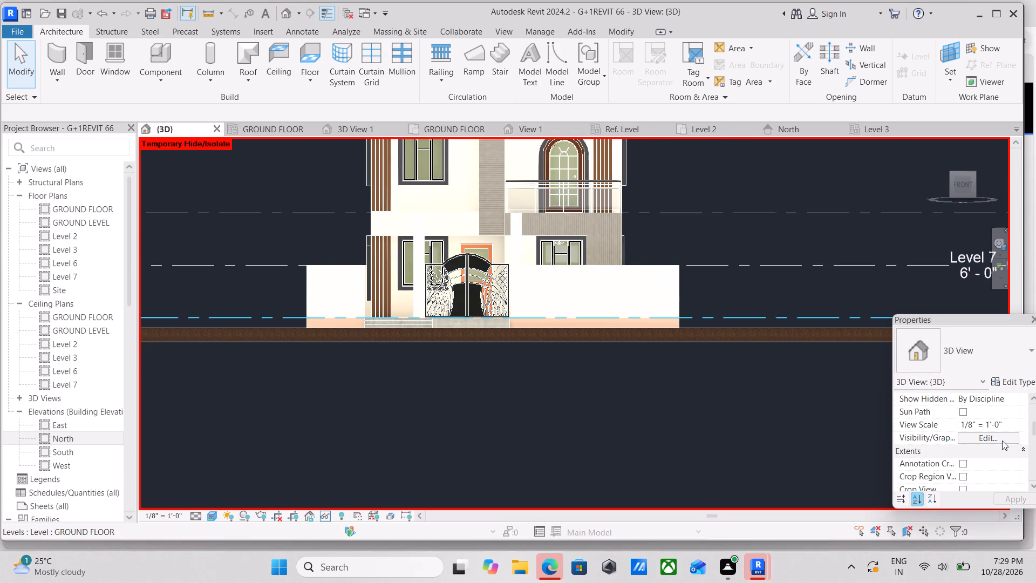
{"action": "scroll", "coordinate": [510, 289], "scroll_direction": "up", "scroll_amount": 2}
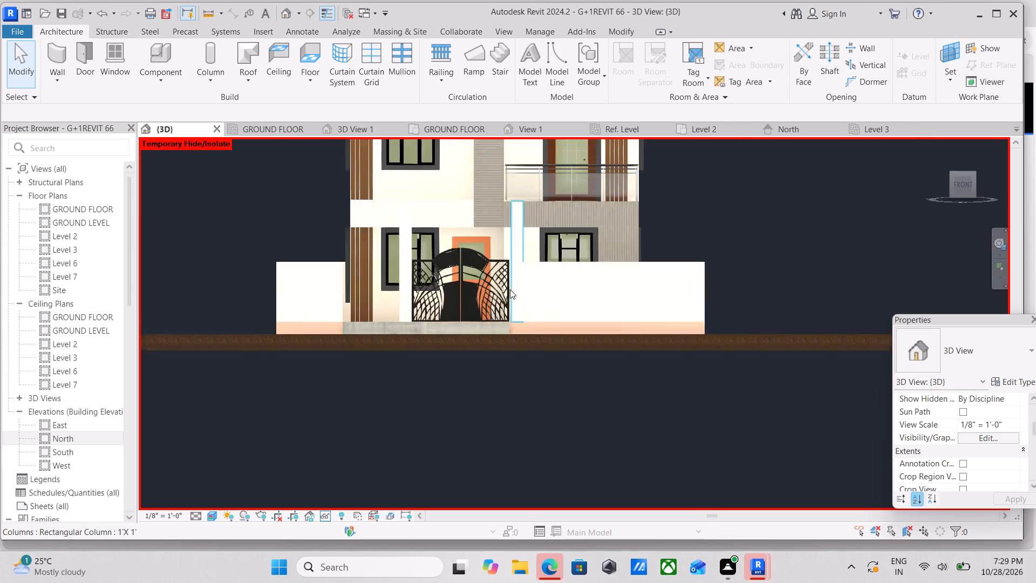
{"action": "scroll", "coordinate": [510, 289], "scroll_direction": "up", "scroll_amount": 2}
{"action": "key", "text": "Escape"}
{"action": "left_click", "coordinate": [530, 231]}
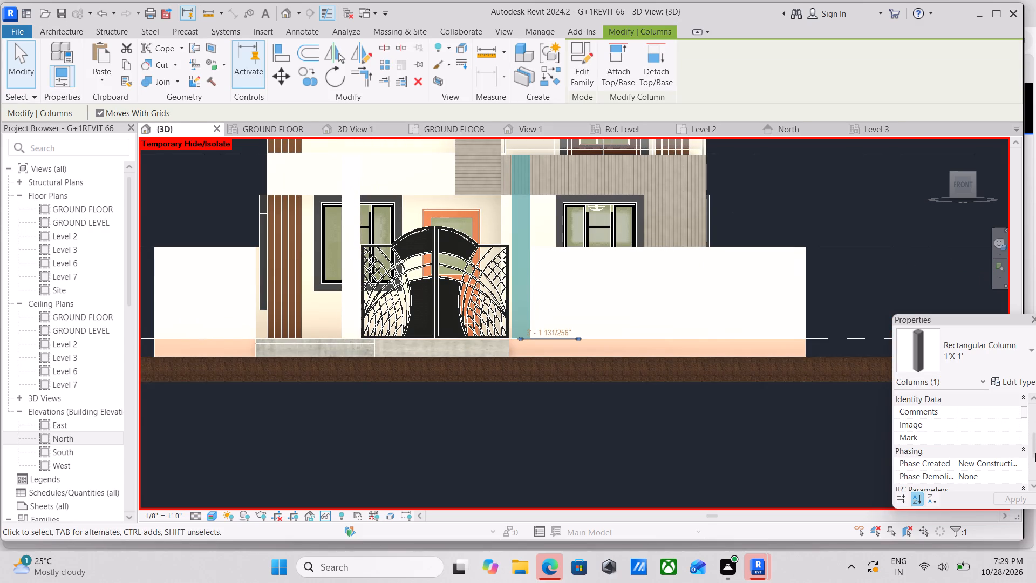
{"action": "scroll", "coordinate": [1003, 424], "scroll_direction": "down", "scroll_amount": 3}
{"action": "scroll", "coordinate": [1001, 457], "scroll_direction": "up", "scroll_amount": 6}
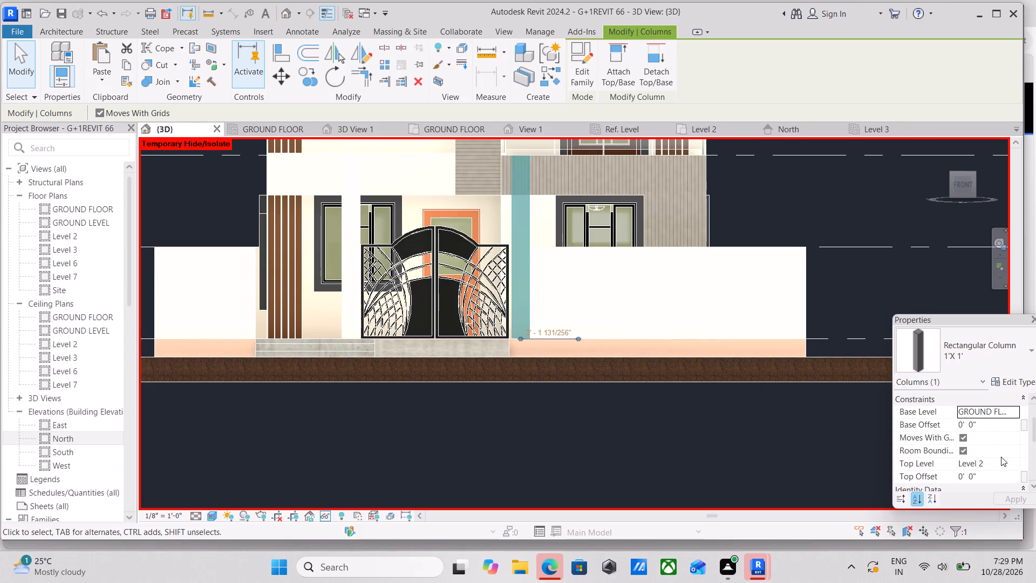
{"action": "scroll", "coordinate": [1015, 430], "scroll_direction": "down", "scroll_amount": 1}
{"action": "left_click", "coordinate": [1015, 430]}
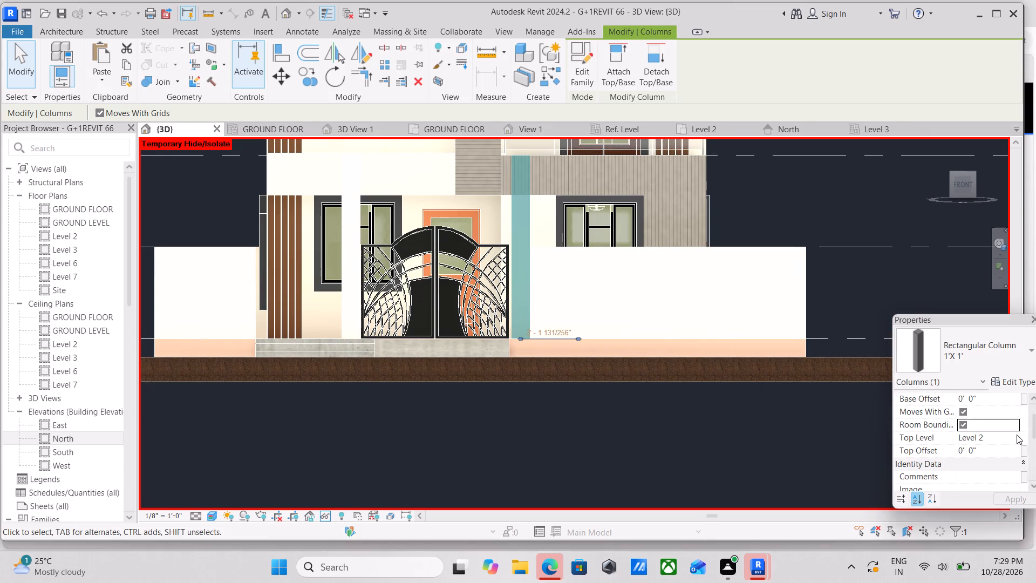
{"action": "left_click", "coordinate": [1017, 435]}
{"action": "left_click", "coordinate": [973, 473]}
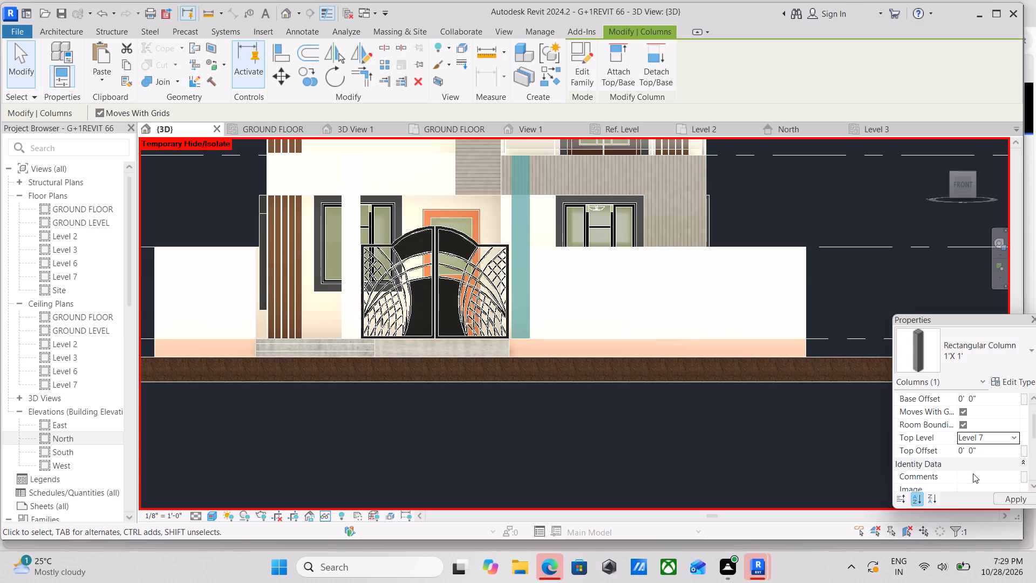
{"action": "key", "text": "Escape"}
Reselect the ramp-side gate column and check its height against the gate and boundary wall from the front and at an angle.
{"action": "scroll", "coordinate": [506, 228], "scroll_direction": "up", "scroll_amount": 1}
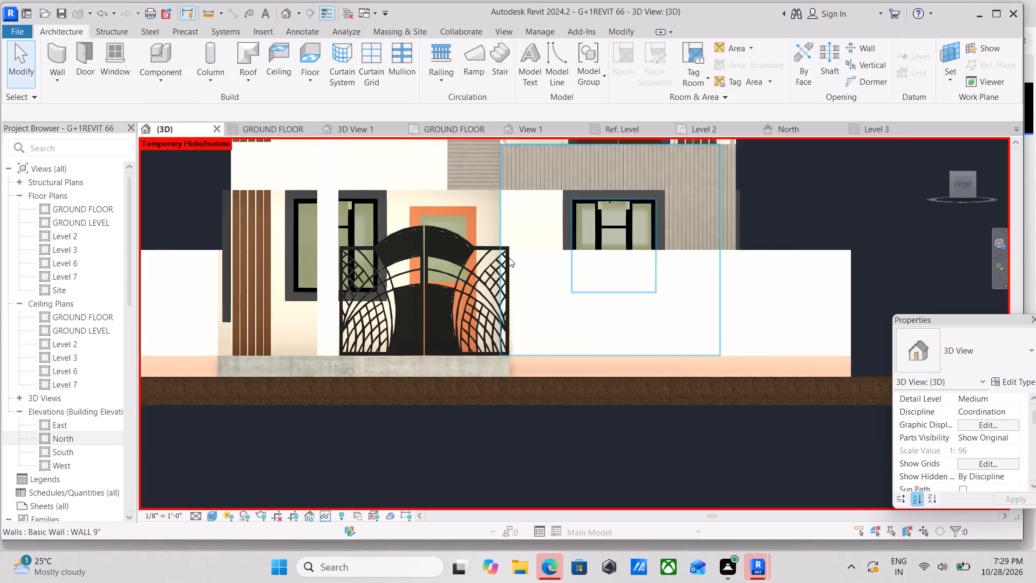
{"action": "scroll", "coordinate": [509, 257], "scroll_direction": "up", "scroll_amount": 2}
{"action": "left_click", "coordinate": [517, 250]}
{"action": "scroll", "coordinate": [551, 268], "scroll_direction": "down", "scroll_amount": 2}
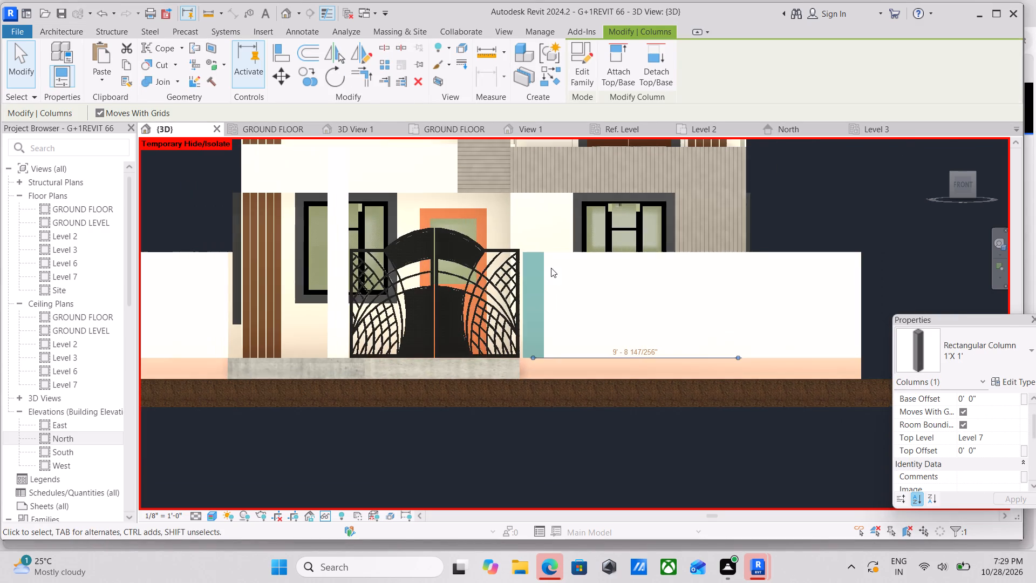
{"action": "middle_click_drag", "start_coordinate": [560, 276], "coordinate": [629, 382], "text": "shift"}
{"action": "key", "text": "Escape"}
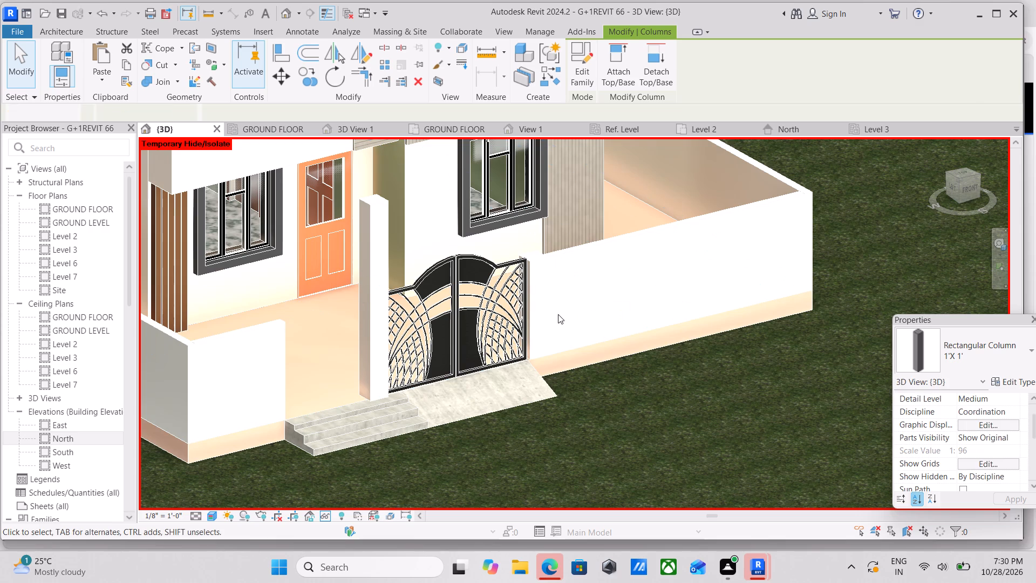
{"action": "scroll", "coordinate": [530, 268], "scroll_direction": "up", "scroll_amount": 3}
{"action": "scroll", "coordinate": [619, 336], "scroll_direction": "down", "scroll_amount": 4}
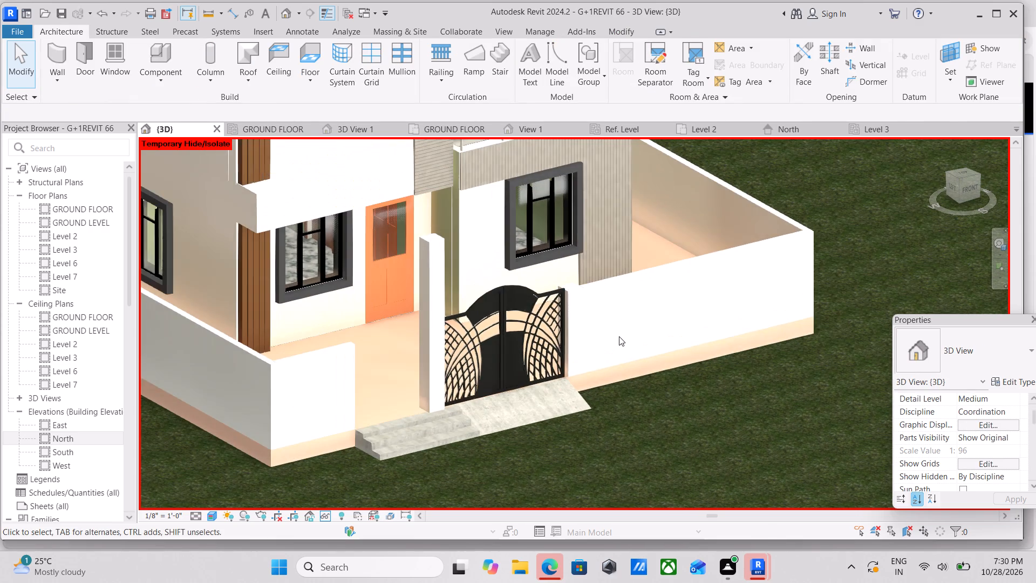
Set the top level of the stair-side 1'X 1' gate column to Level 7.
{"action": "left_click", "coordinate": [433, 253]}
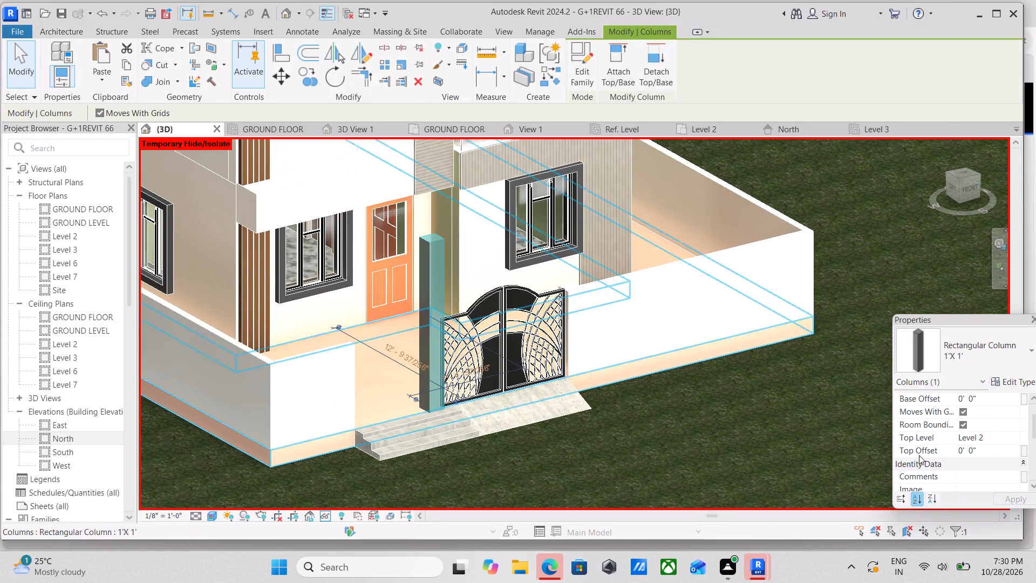
{"action": "left_click", "coordinate": [1003, 436]}
{"action": "left_click", "coordinate": [1014, 436]}
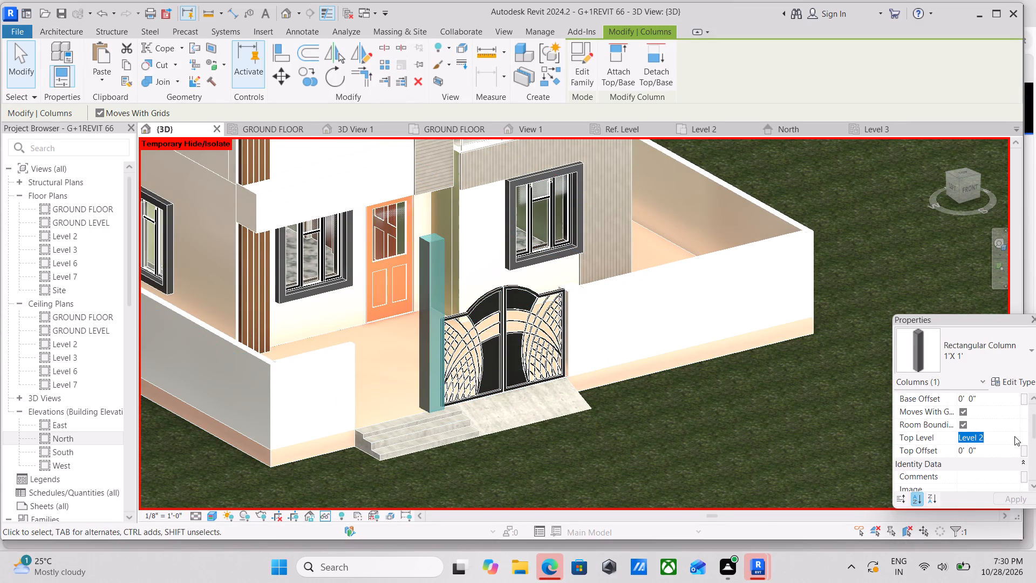
{"action": "left_click", "coordinate": [990, 470]}
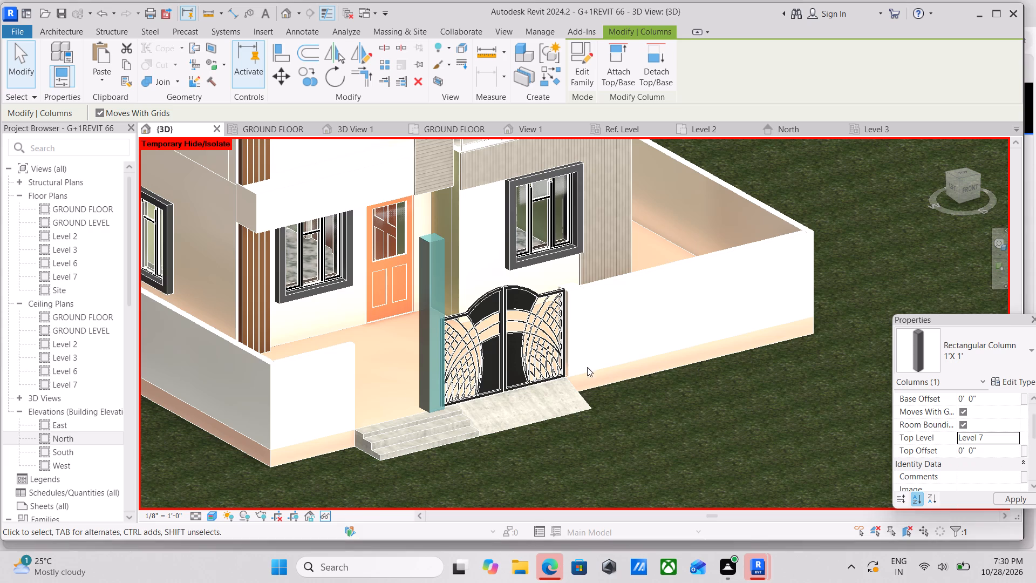
{"action": "key", "text": "Escape"}
Examine the gate, its two columns, the entrance steps and the boundary wall from several angles.
{"action": "scroll", "coordinate": [508, 373], "scroll_direction": "down", "scroll_amount": 2}
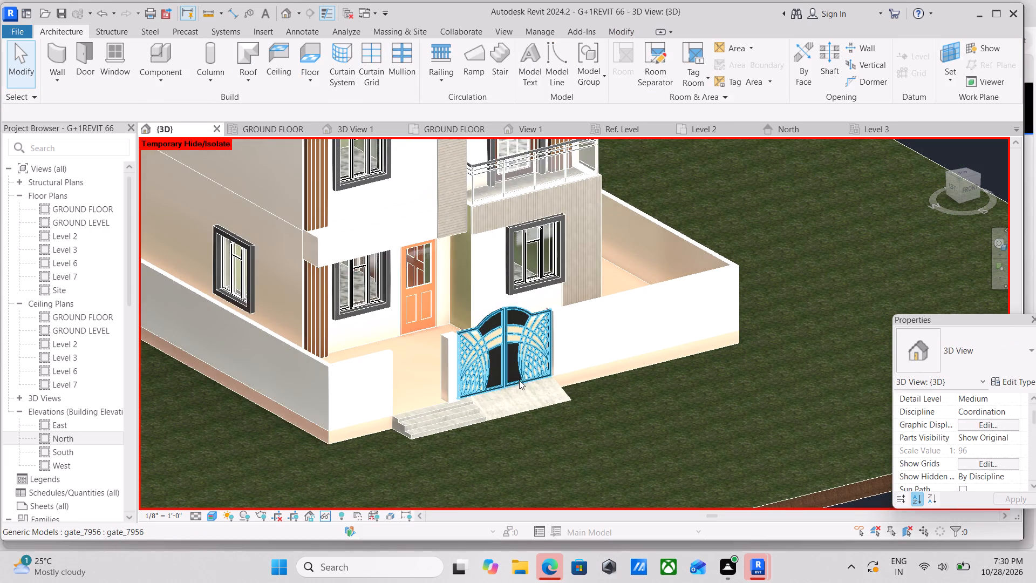
{"action": "middle_click_drag", "start_coordinate": [519, 381], "coordinate": [346, 377], "text": "shift"}
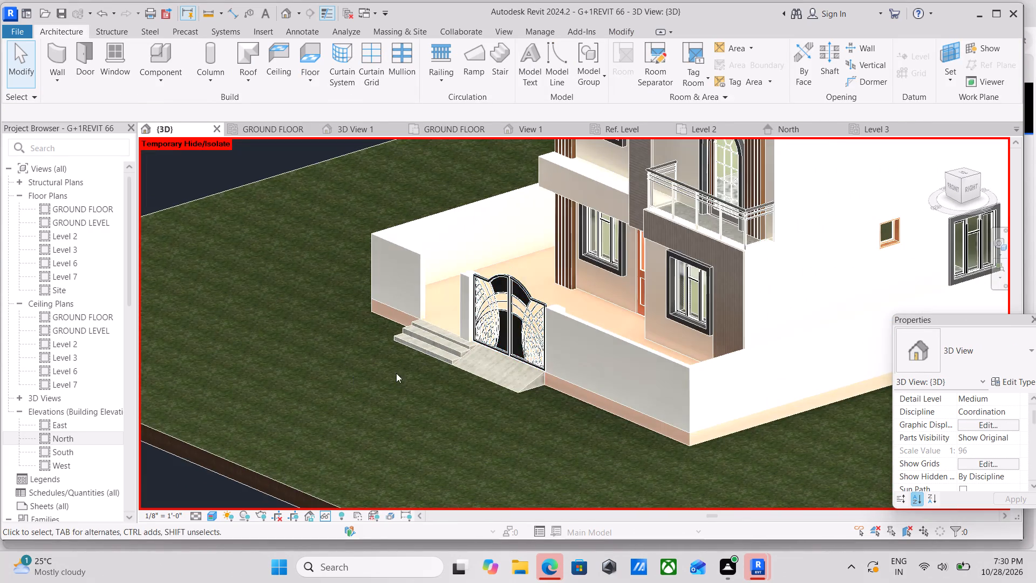
{"action": "middle_click_drag", "start_coordinate": [404, 371], "coordinate": [487, 362]}
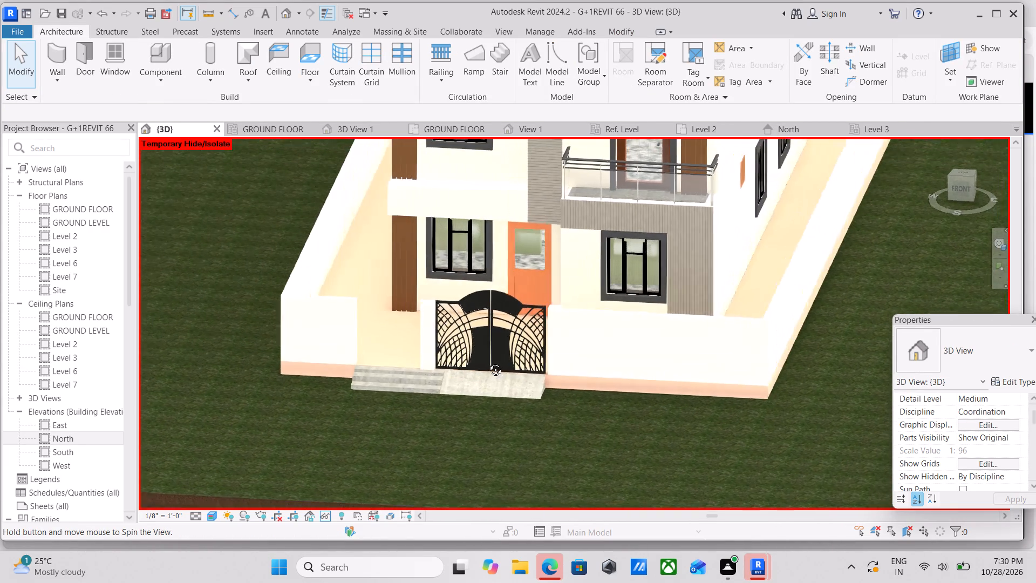
{"action": "middle_click_drag", "start_coordinate": [487, 362], "coordinate": [541, 351]}
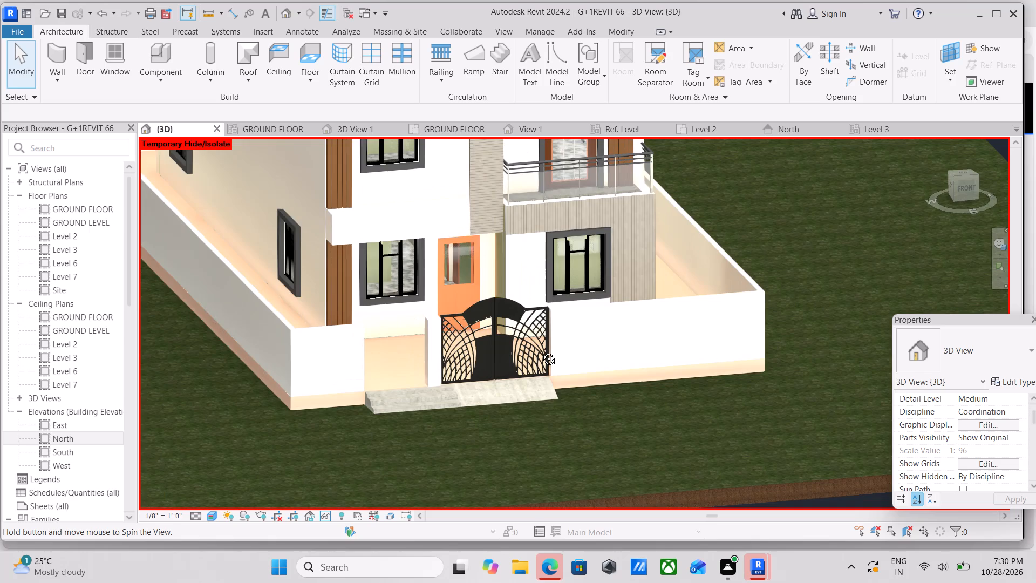
{"action": "middle_click_drag", "start_coordinate": [541, 351], "coordinate": [527, 323]}
{"action": "scroll", "coordinate": [355, 390], "scroll_direction": "up", "scroll_amount": 6}
{"action": "scroll", "coordinate": [442, 348], "scroll_direction": "down", "scroll_amount": 1}
{"action": "middle_click_drag", "start_coordinate": [444, 348], "coordinate": [549, 382]}
{"action": "scroll", "coordinate": [549, 382], "scroll_direction": "down", "scroll_amount": 5}
{"action": "scroll", "coordinate": [519, 343], "scroll_direction": "down", "scroll_amount": 2}
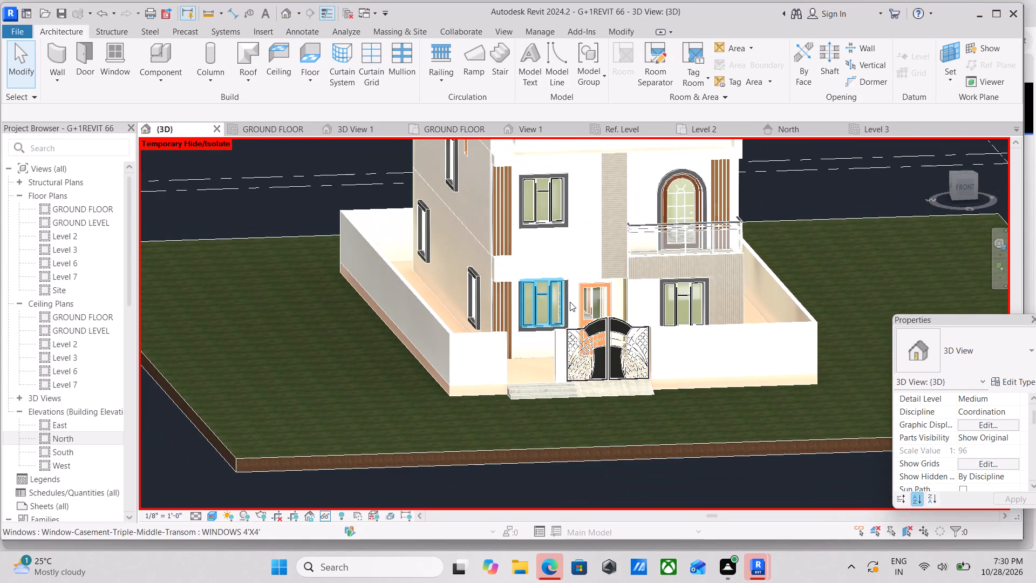
{"action": "scroll", "coordinate": [570, 302], "scroll_direction": "down", "scroll_amount": 1}
{"action": "scroll", "coordinate": [528, 368], "scroll_direction": "up", "scroll_amount": 2}
{"action": "scroll", "coordinate": [466, 365], "scroll_direction": "up", "scroll_amount": 3}
{"action": "scroll", "coordinate": [587, 337], "scroll_direction": "up", "scroll_amount": 4}
{"action": "scroll", "coordinate": [652, 311], "scroll_direction": "down", "scroll_amount": 2}
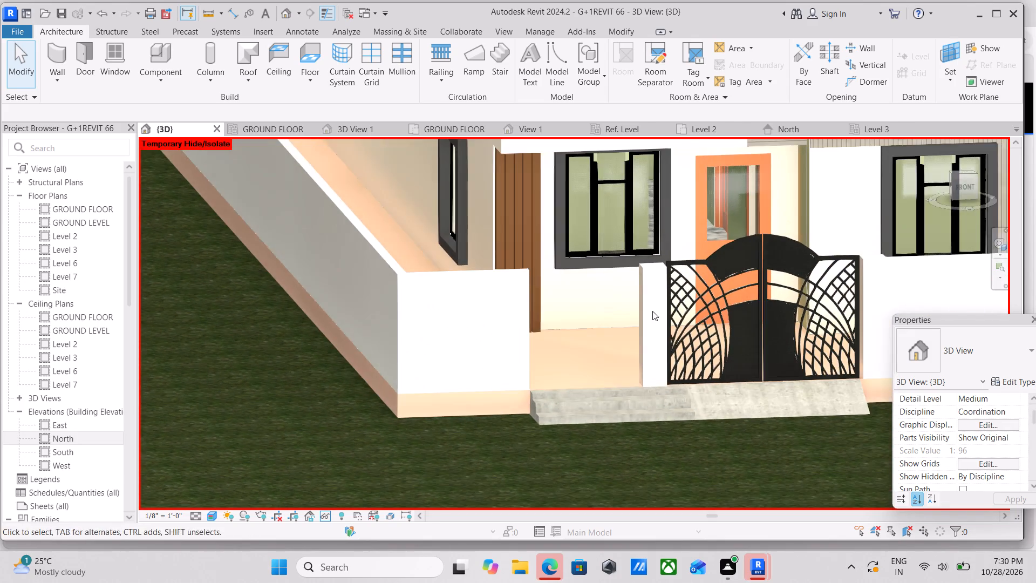
{"action": "middle_click_drag", "start_coordinate": [652, 311], "coordinate": [571, 319]}
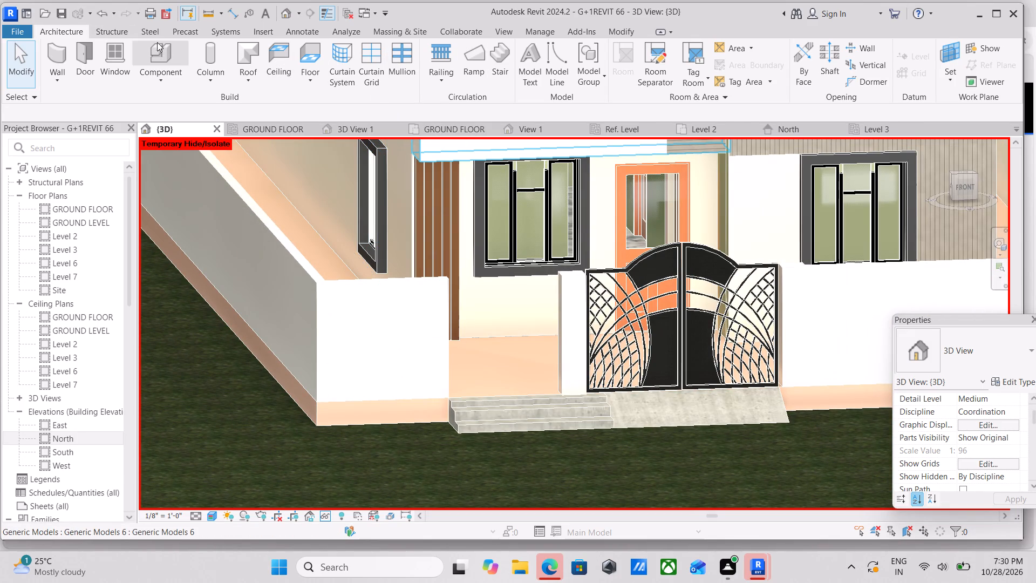
Open the options for placing or modelling a component.
{"action": "left_click", "coordinate": [160, 83]}
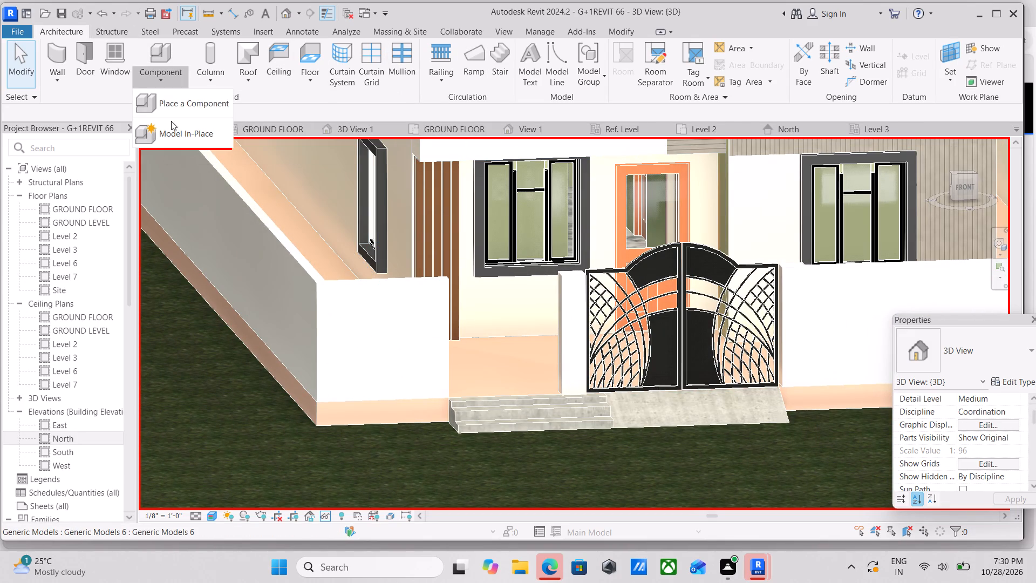
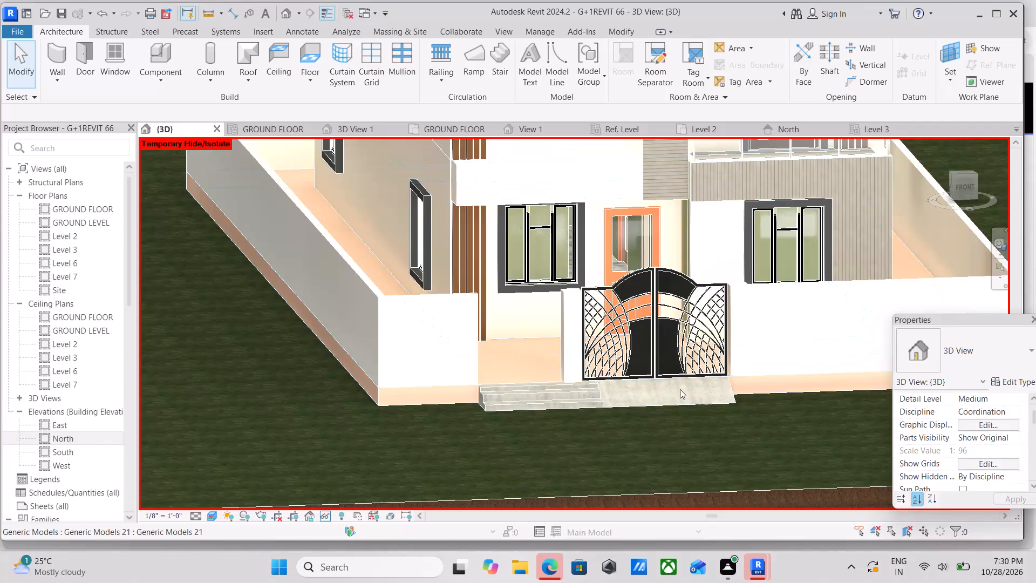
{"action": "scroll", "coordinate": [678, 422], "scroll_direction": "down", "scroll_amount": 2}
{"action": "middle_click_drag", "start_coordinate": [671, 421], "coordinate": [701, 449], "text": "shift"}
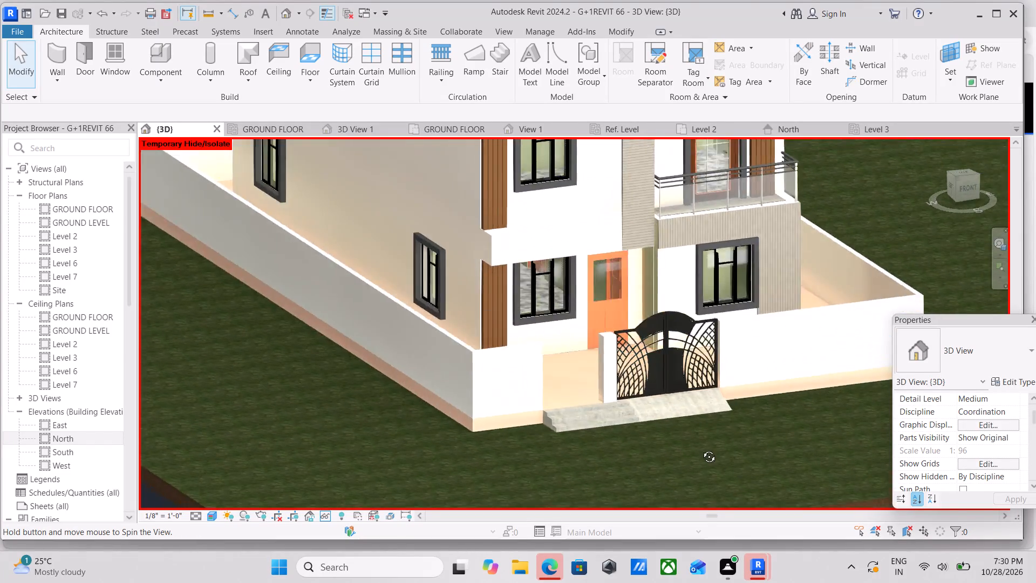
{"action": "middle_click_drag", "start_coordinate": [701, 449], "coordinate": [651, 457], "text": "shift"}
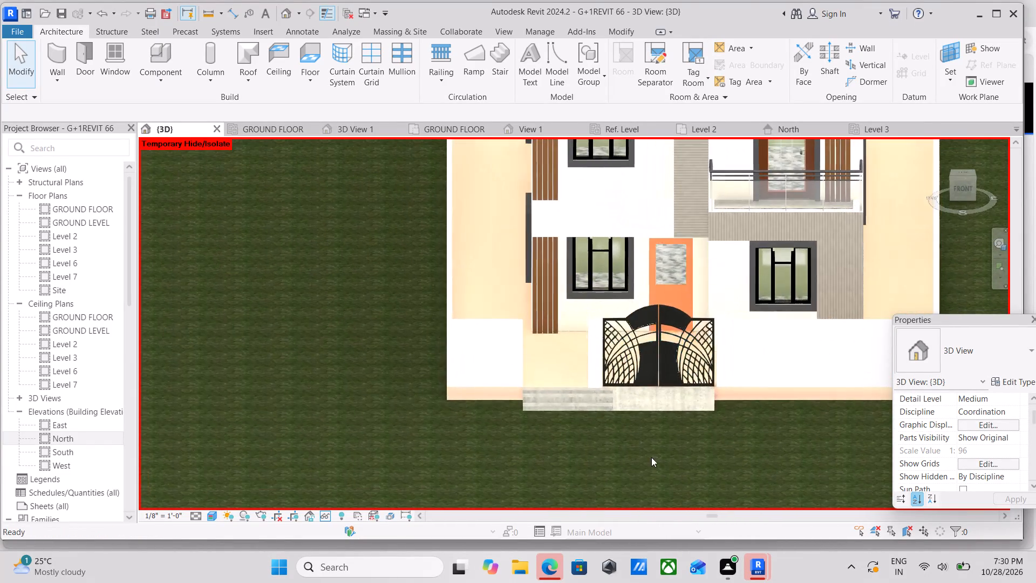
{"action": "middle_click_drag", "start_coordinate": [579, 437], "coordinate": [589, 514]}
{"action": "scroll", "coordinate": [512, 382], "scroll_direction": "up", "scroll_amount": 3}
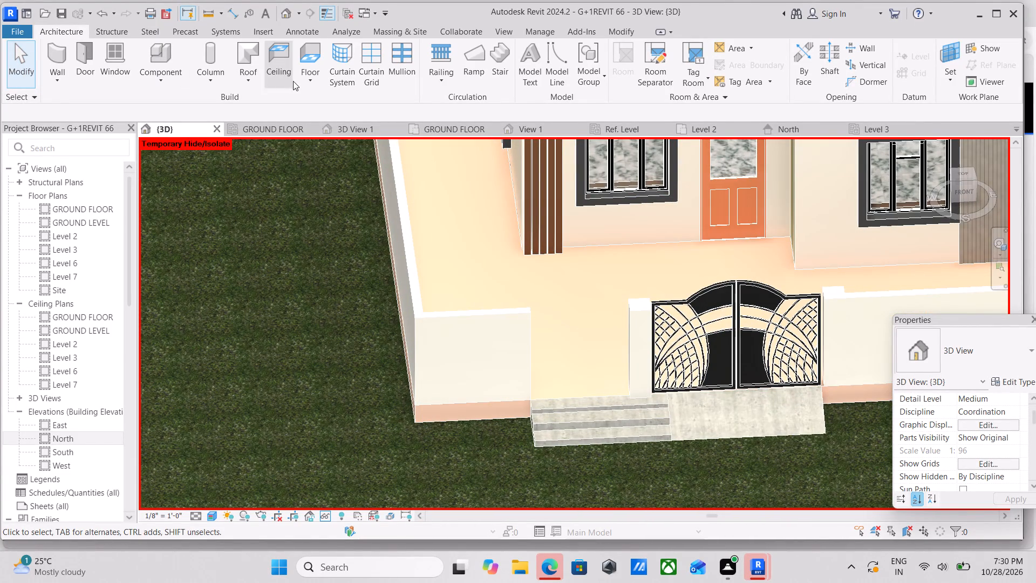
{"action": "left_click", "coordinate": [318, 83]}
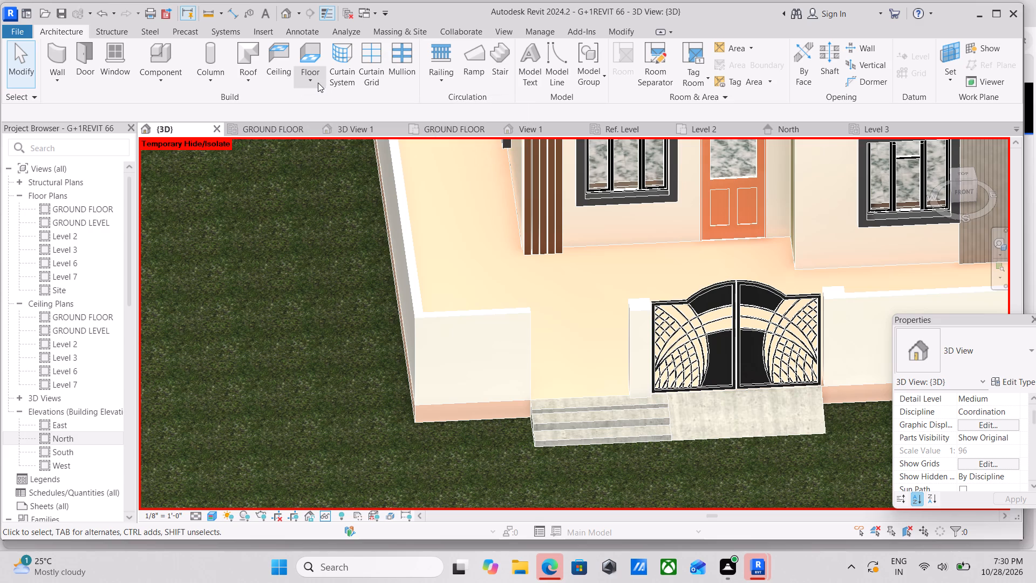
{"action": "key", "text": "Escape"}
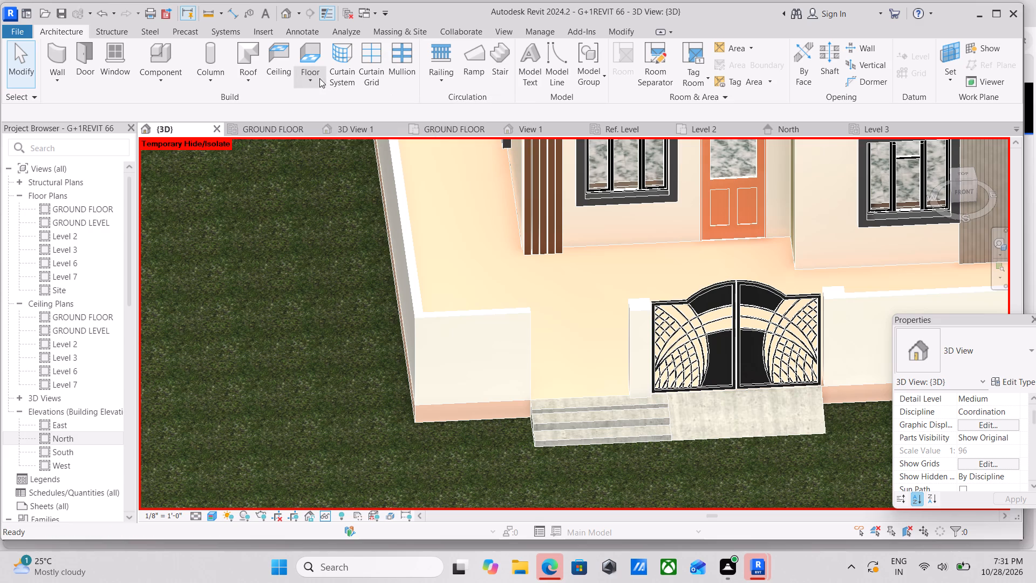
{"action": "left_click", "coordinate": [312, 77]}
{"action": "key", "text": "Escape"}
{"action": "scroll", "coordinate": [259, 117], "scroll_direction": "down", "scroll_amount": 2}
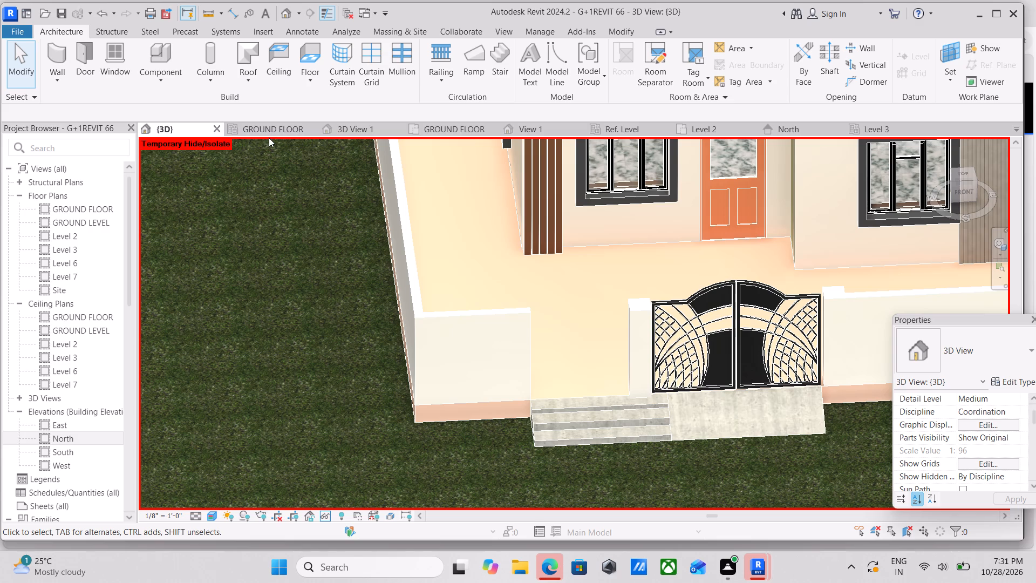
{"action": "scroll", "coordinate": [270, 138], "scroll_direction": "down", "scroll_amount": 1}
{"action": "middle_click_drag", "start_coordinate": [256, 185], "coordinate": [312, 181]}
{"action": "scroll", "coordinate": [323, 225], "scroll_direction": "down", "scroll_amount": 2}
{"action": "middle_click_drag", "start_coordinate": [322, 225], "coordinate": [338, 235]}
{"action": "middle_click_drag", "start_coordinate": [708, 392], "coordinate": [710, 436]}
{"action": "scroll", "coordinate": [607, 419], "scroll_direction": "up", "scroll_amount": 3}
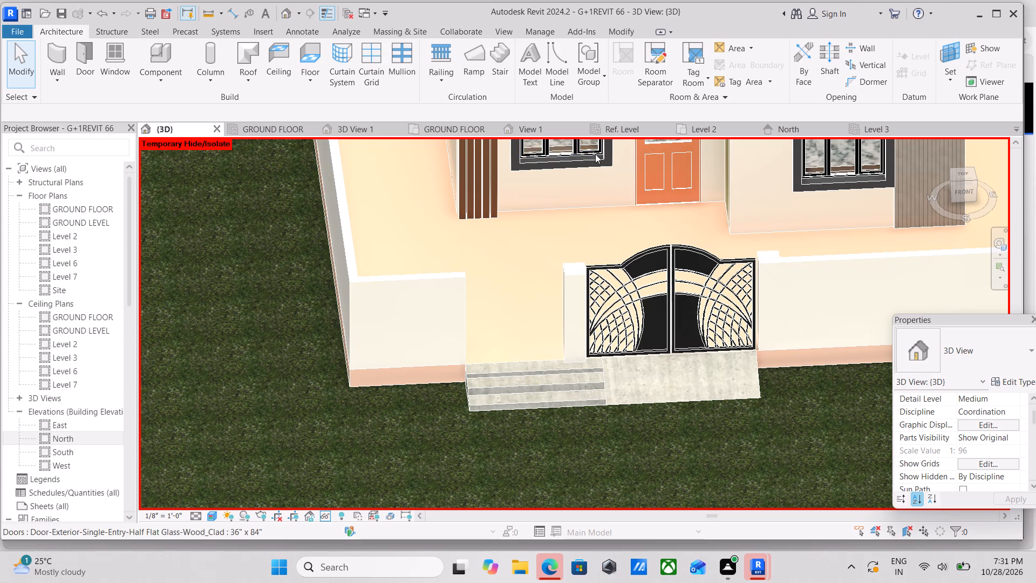
Browse the loadable families in the Gate folder, previewing designs from gate_7956.0001 down to Sliding_Gate_17236.
{"action": "left_click", "coordinate": [262, 31]}
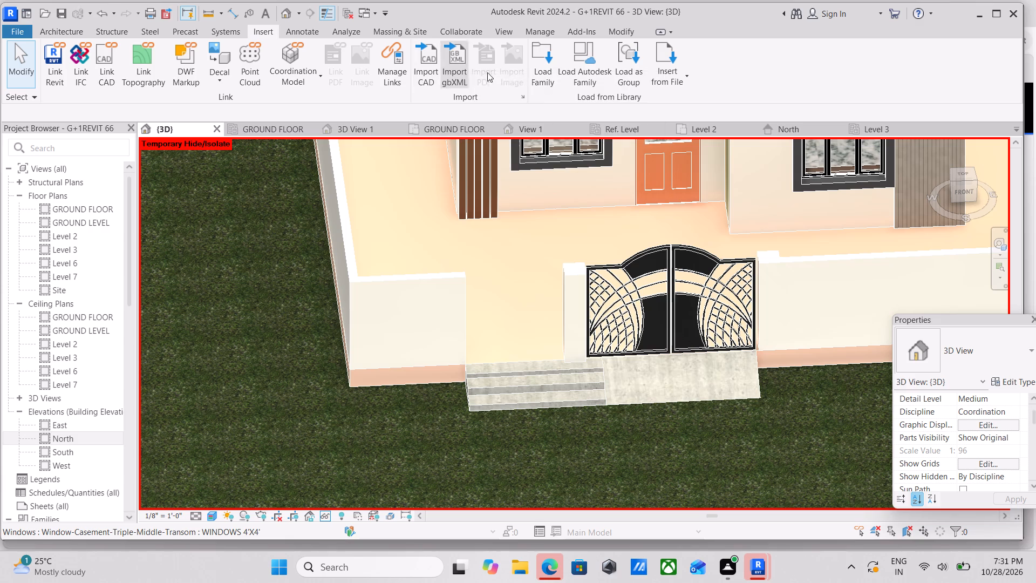
{"action": "left_click", "coordinate": [548, 65]}
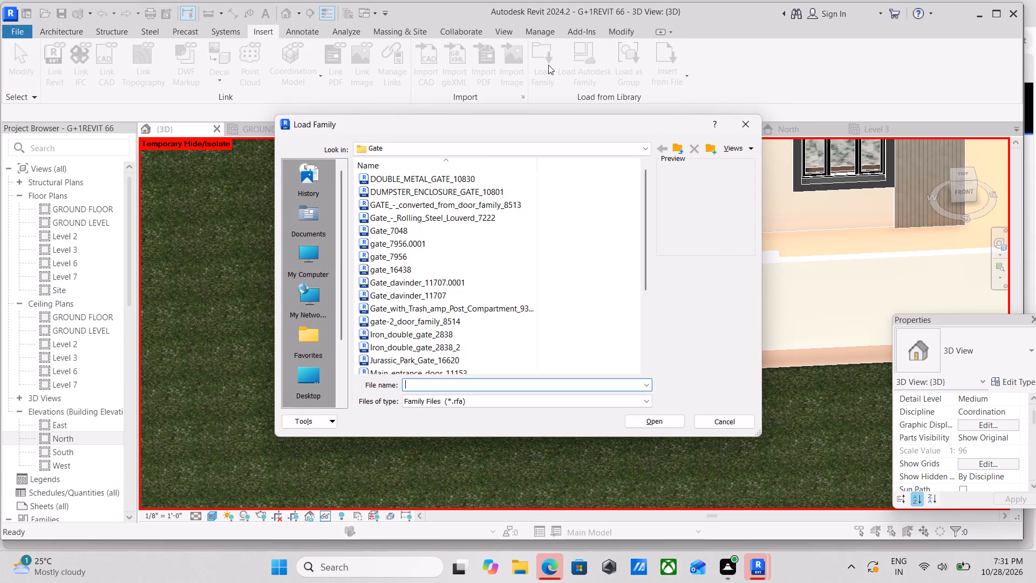
{"action": "left_click", "coordinate": [424, 245]}
{"action": "left_click", "coordinate": [410, 265]}
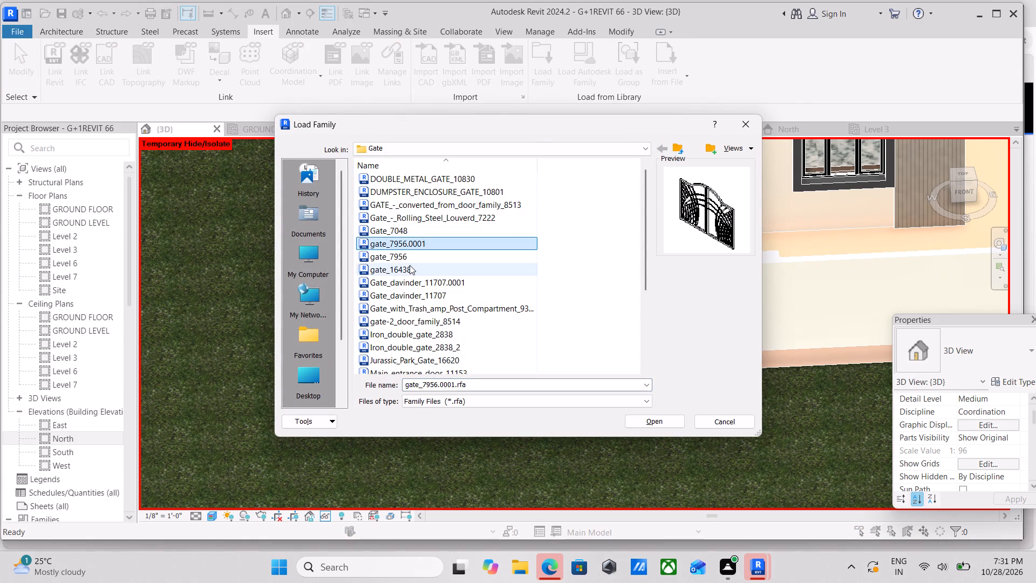
{"action": "scroll", "coordinate": [410, 265], "scroll_direction": "down", "scroll_amount": 2}
{"action": "left_click", "coordinate": [409, 270]}
{"action": "left_click", "coordinate": [409, 245]}
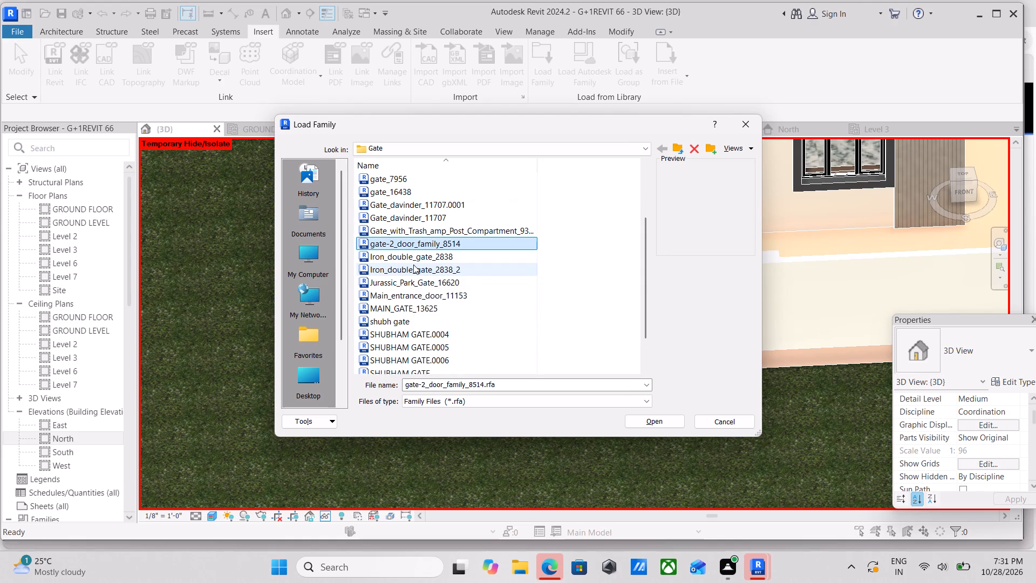
{"action": "left_click", "coordinate": [413, 265]}
{"action": "left_click", "coordinate": [413, 262]}
{"action": "left_click", "coordinate": [411, 291]}
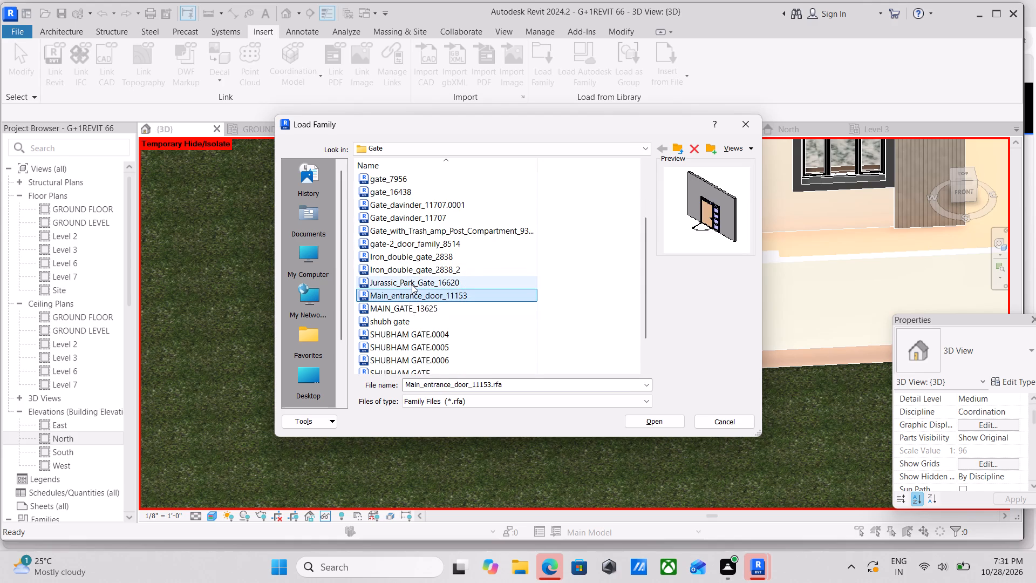
{"action": "left_click", "coordinate": [412, 284]}
{"action": "scroll", "coordinate": [415, 312], "scroll_direction": "down", "scroll_amount": 2}
{"action": "left_click", "coordinate": [397, 294]}
{"action": "left_click", "coordinate": [396, 286]}
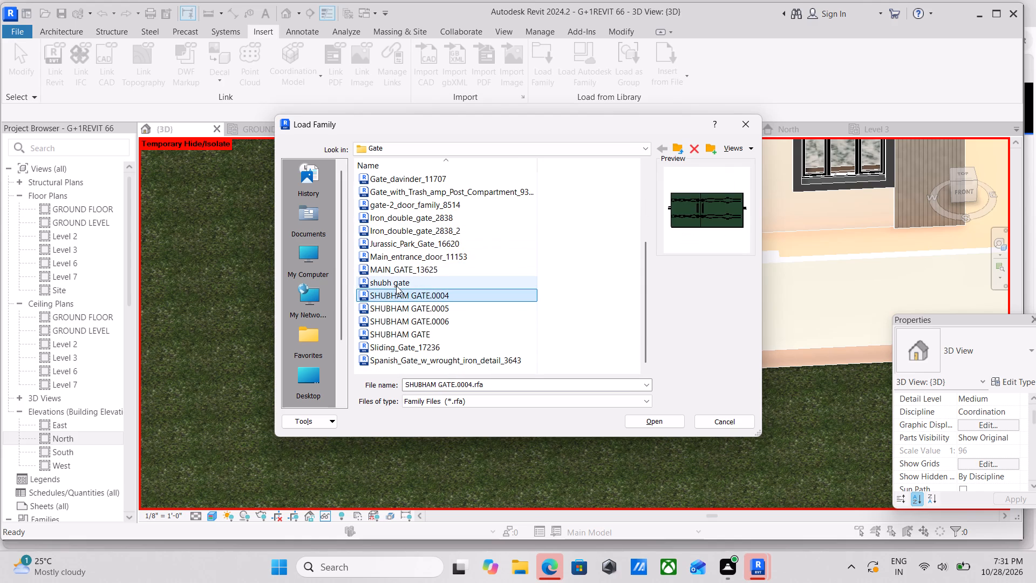
{"action": "left_click", "coordinate": [397, 289]}
{"action": "left_click", "coordinate": [406, 313]}
{"action": "scroll", "coordinate": [407, 320], "scroll_direction": "down", "scroll_amount": 3}
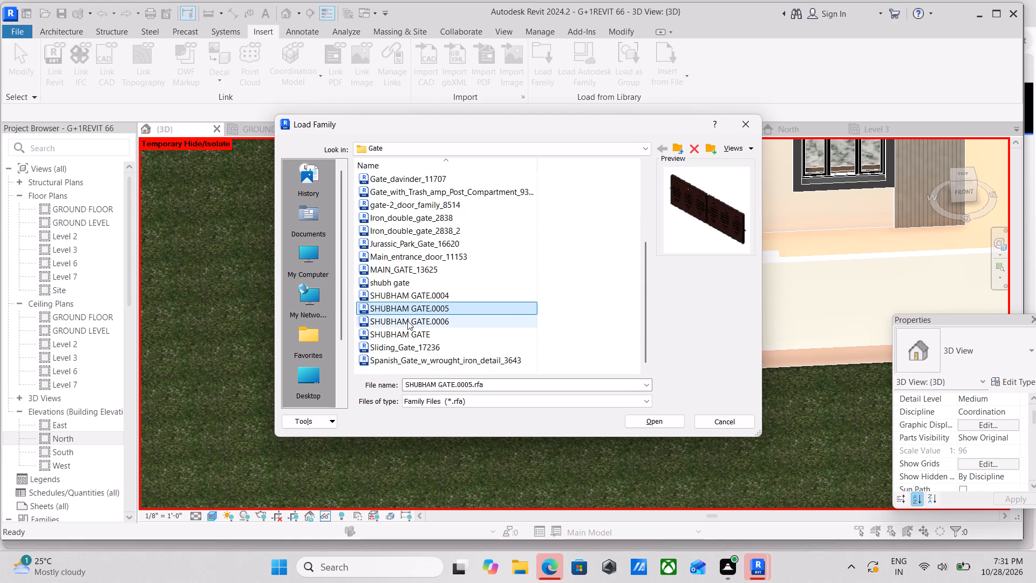
{"action": "left_click", "coordinate": [400, 340]}
{"action": "left_click", "coordinate": [399, 320]}
{"action": "scroll", "coordinate": [409, 351], "scroll_direction": "down", "scroll_amount": 1}
{"action": "left_click", "coordinate": [408, 354]}
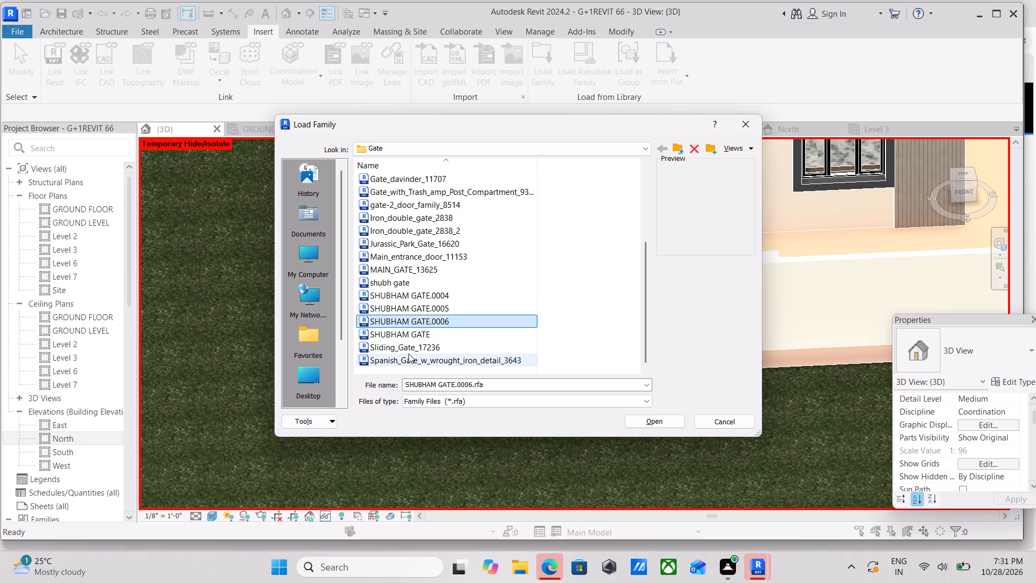
{"action": "left_click", "coordinate": [408, 346]}
Preview the Gate folder's families again from the top of the list, including the metal, rolling steel, iron double and Jurassic Park gates.
{"action": "scroll", "coordinate": [404, 239], "scroll_direction": "up", "scroll_amount": 2}
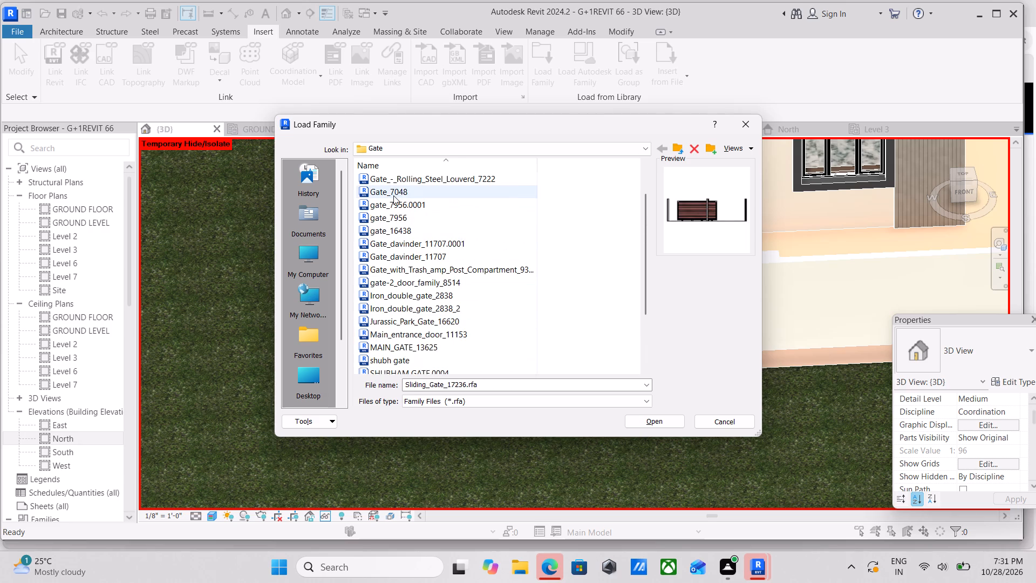
{"action": "left_click", "coordinate": [393, 195]}
{"action": "scroll", "coordinate": [393, 195], "scroll_direction": "up", "scroll_amount": 3}
{"action": "left_click", "coordinate": [408, 181]}
{"action": "left_click", "coordinate": [408, 191]}
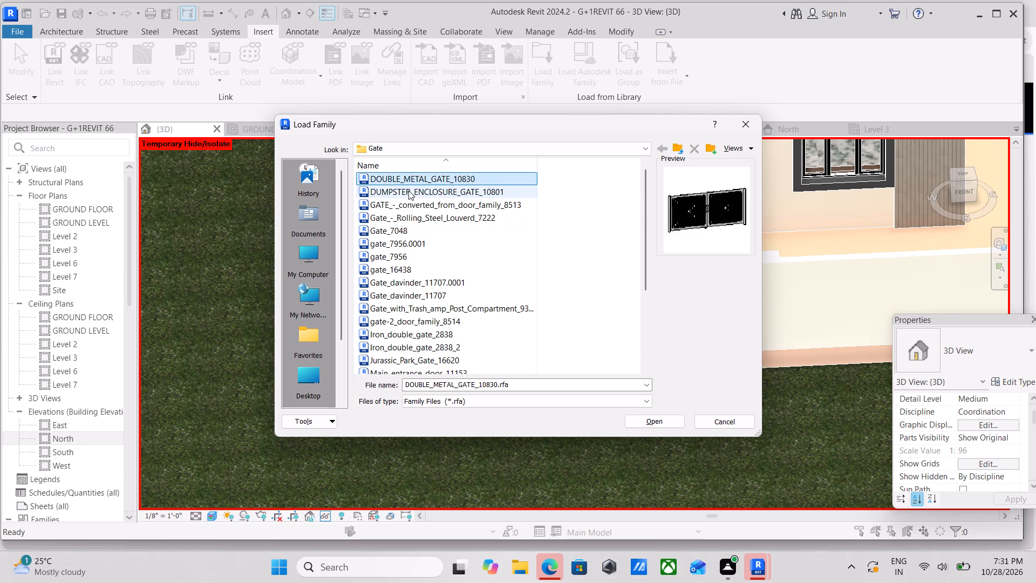
{"action": "left_click", "coordinate": [413, 202]}
{"action": "left_click", "coordinate": [415, 213]}
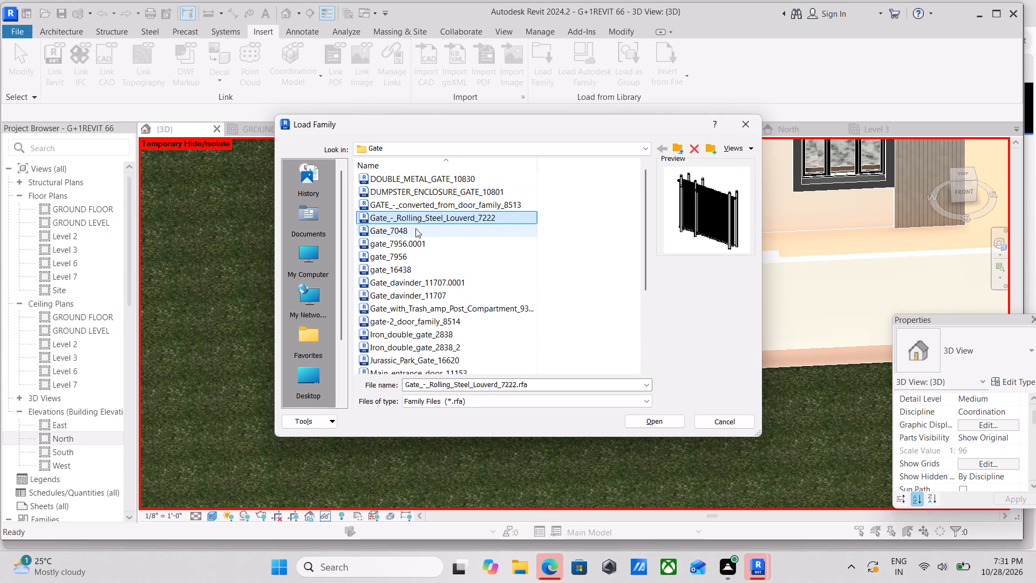
{"action": "left_click", "coordinate": [405, 235]}
{"action": "left_click", "coordinate": [401, 245]}
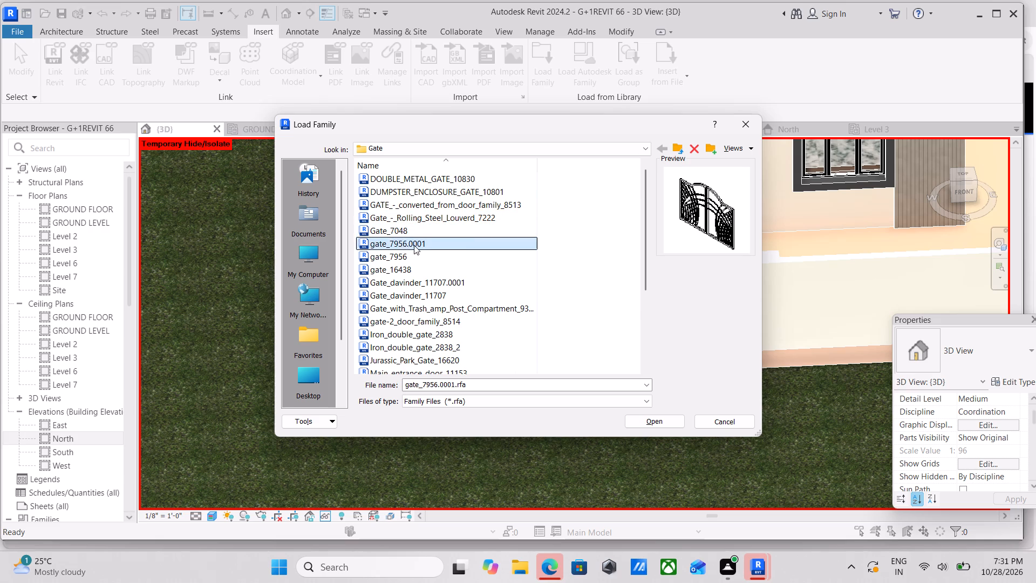
{"action": "scroll", "coordinate": [414, 246], "scroll_direction": "down", "scroll_amount": 1}
{"action": "left_click", "coordinate": [398, 214]}
{"action": "left_click", "coordinate": [403, 228]}
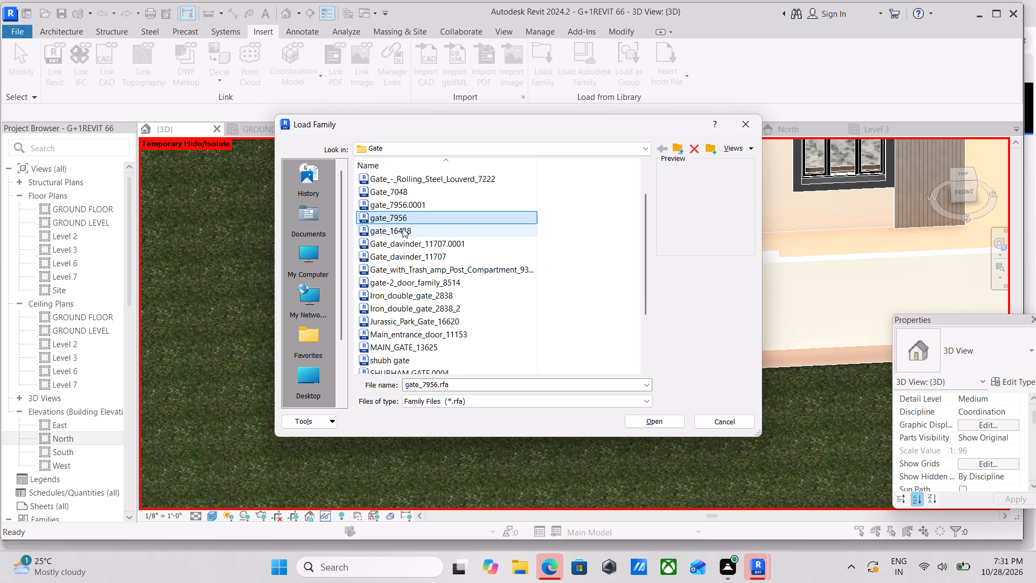
{"action": "scroll", "coordinate": [413, 245], "scroll_direction": "down", "scroll_amount": 2}
{"action": "left_click", "coordinate": [413, 223]}
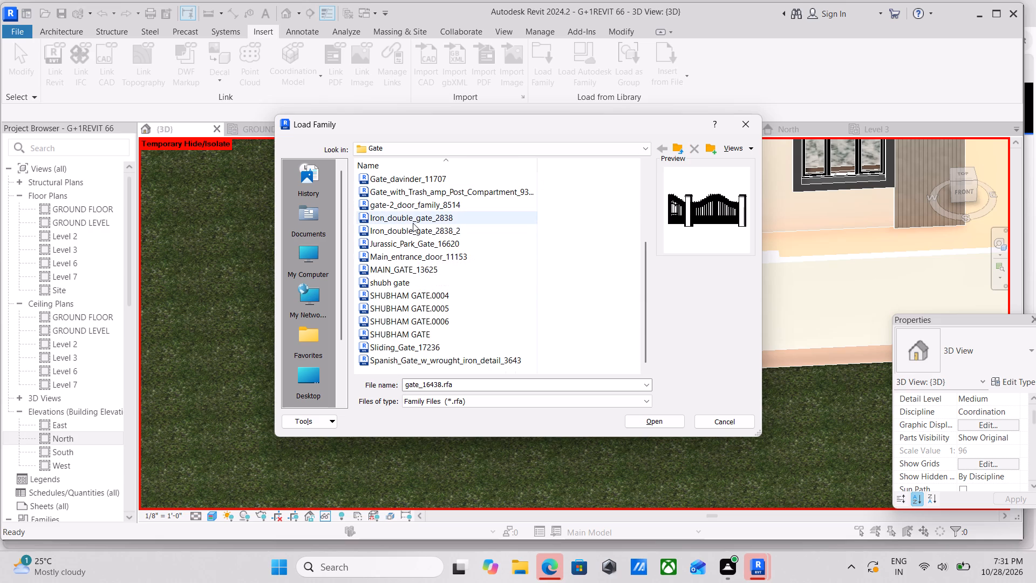
{"action": "left_click", "coordinate": [413, 233]}
{"action": "left_click", "coordinate": [417, 249]}
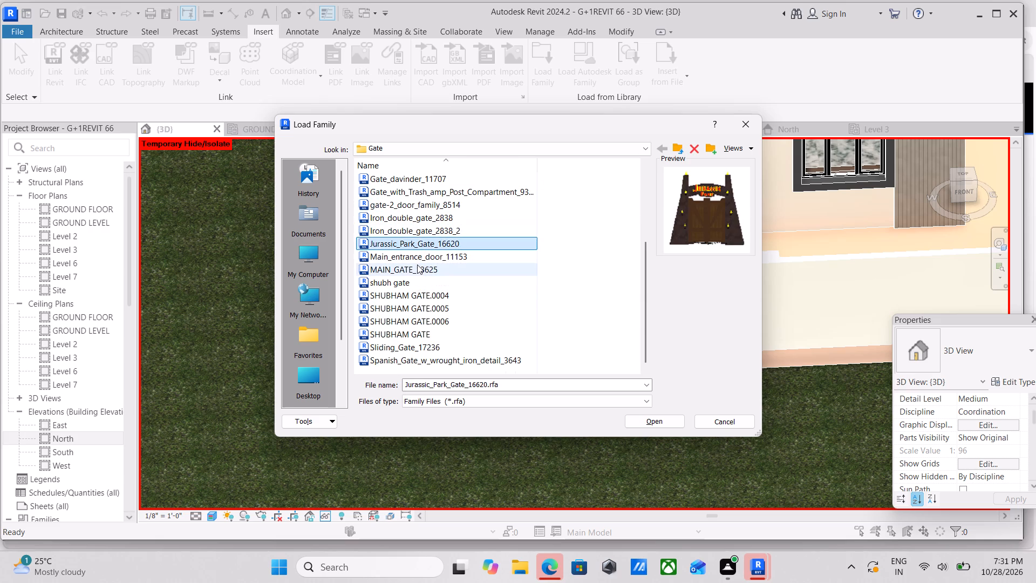
{"action": "left_click", "coordinate": [417, 265]}
{"action": "left_click", "coordinate": [417, 281]}
{"action": "left_click", "coordinate": [422, 292]}
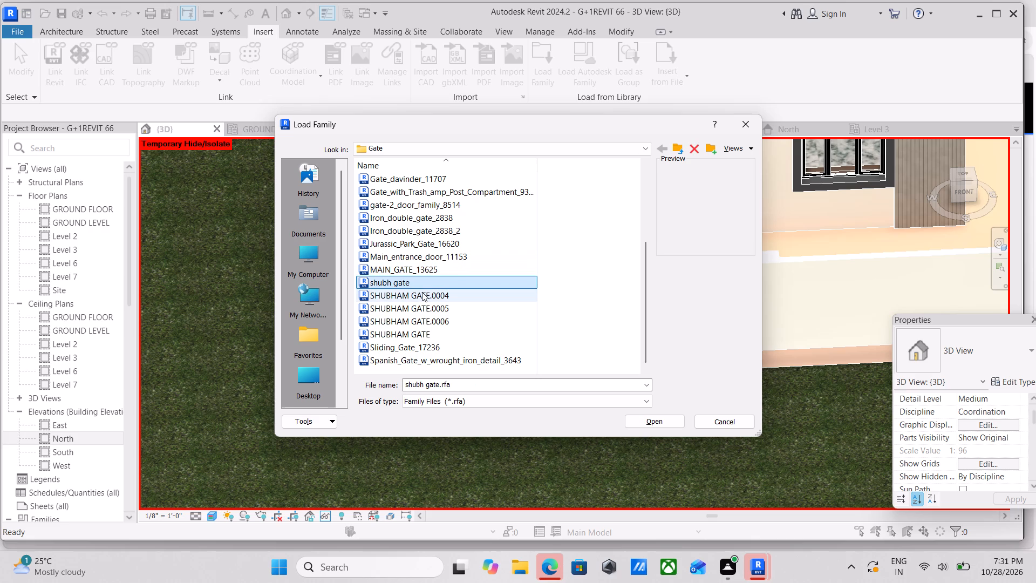
{"action": "left_click", "coordinate": [422, 310]}
Compare the previews of the first gate families, including DOUBLE_METAL_GATE_10830, DUMPSTER_ENCLOSURE_GATE_10801 and GATE_-_converted_from_door_family_8513.
{"action": "scroll", "coordinate": [432, 291], "scroll_direction": "up", "scroll_amount": 4}
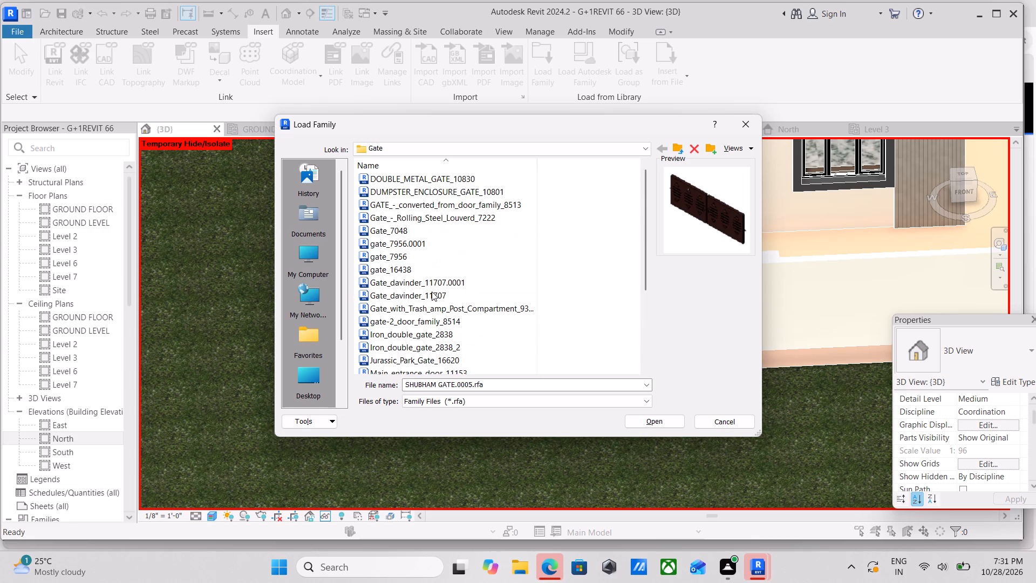
{"action": "scroll", "coordinate": [432, 291], "scroll_direction": "up", "scroll_amount": 2}
{"action": "left_click", "coordinate": [428, 214]}
{"action": "left_click", "coordinate": [428, 203]}
{"action": "left_click", "coordinate": [433, 193]}
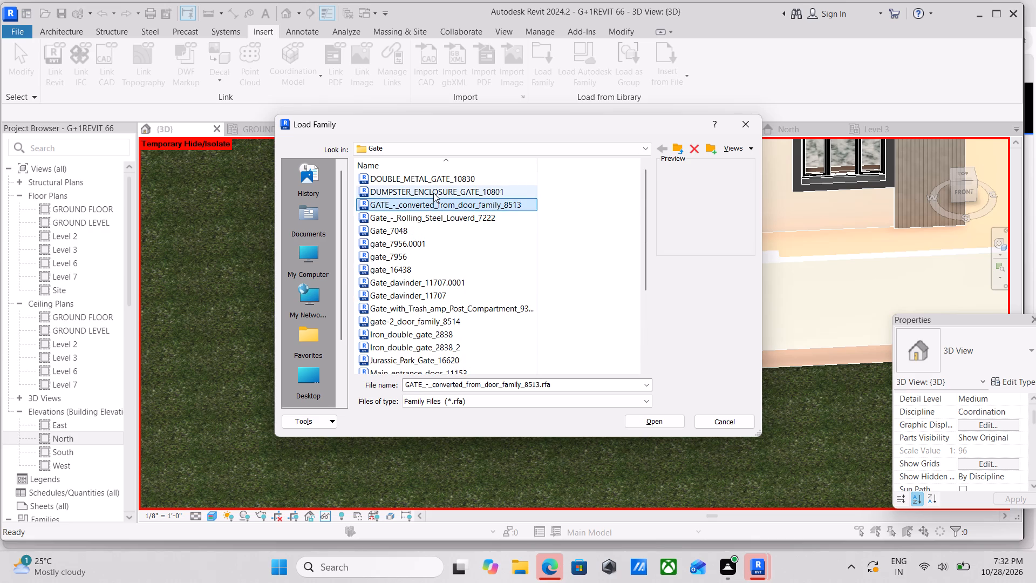
{"action": "left_click", "coordinate": [442, 183]}
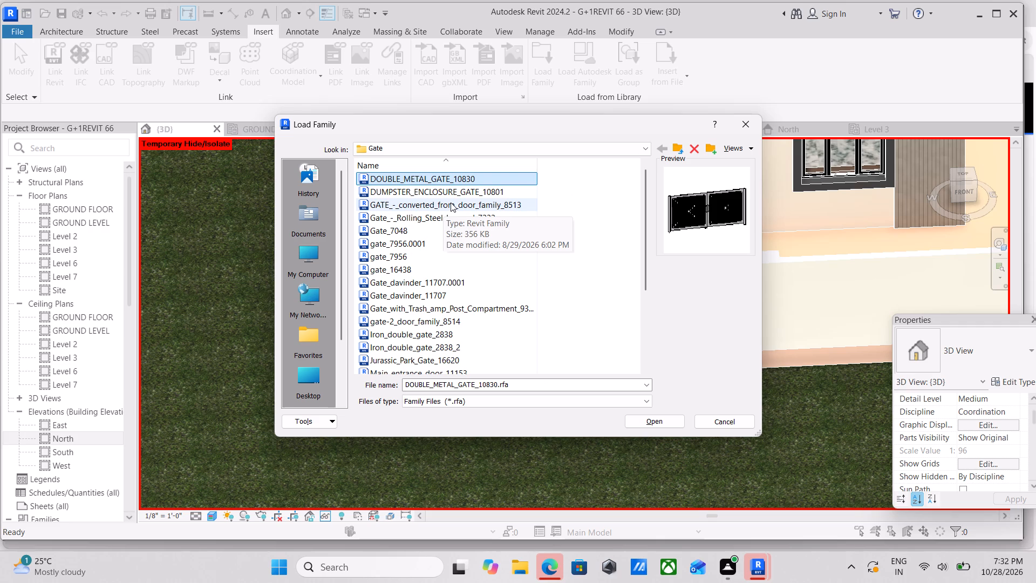
{"action": "left_click", "coordinate": [451, 202]}
{"action": "left_click", "coordinate": [418, 198]}
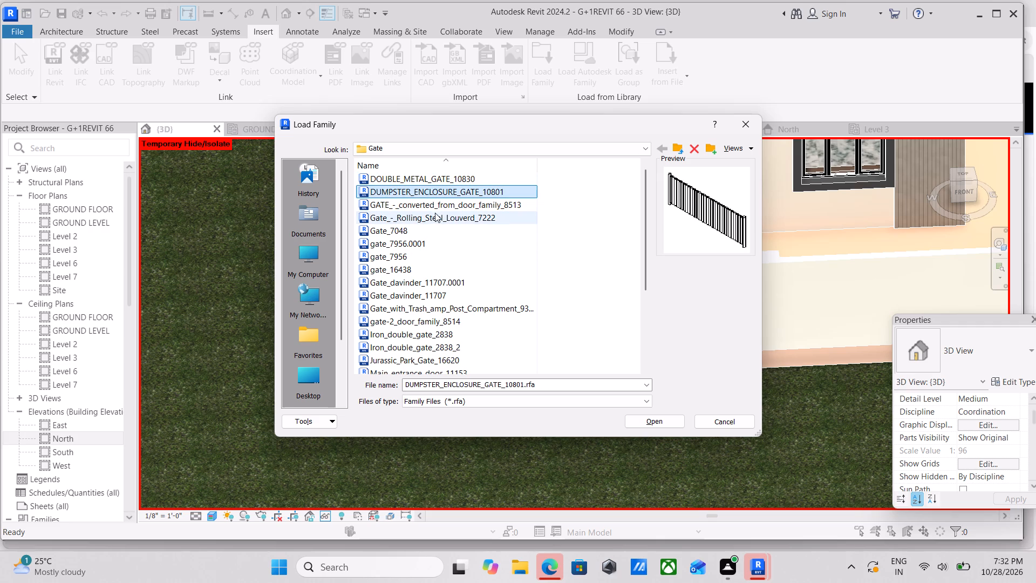
{"action": "left_click", "coordinate": [435, 212]}
Load the DOUBLE_METAL_GATE_10830 family into the project.
{"action": "left_click", "coordinate": [415, 177]}
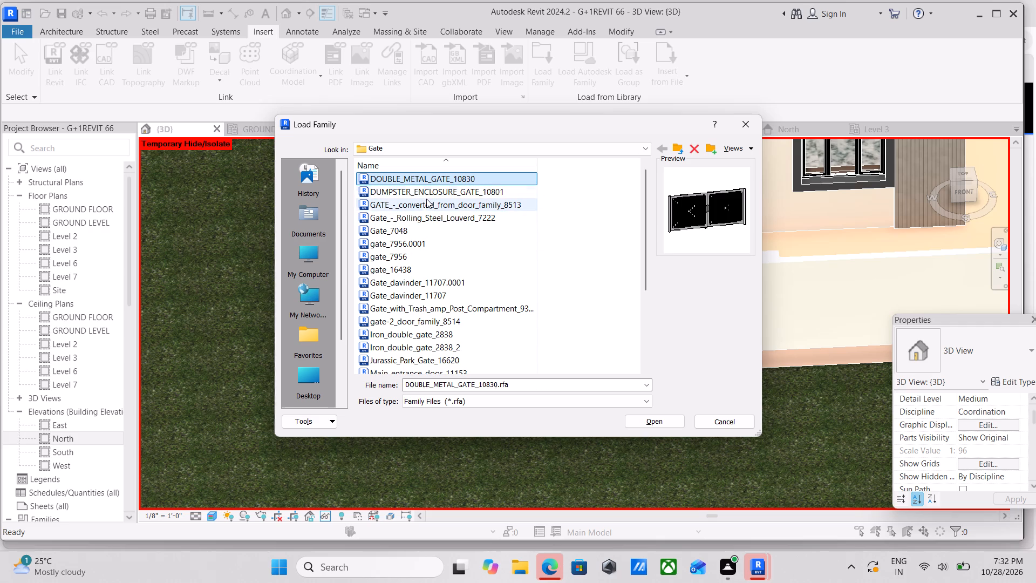
{"action": "scroll", "coordinate": [389, 178], "scroll_direction": "up", "scroll_amount": 3}
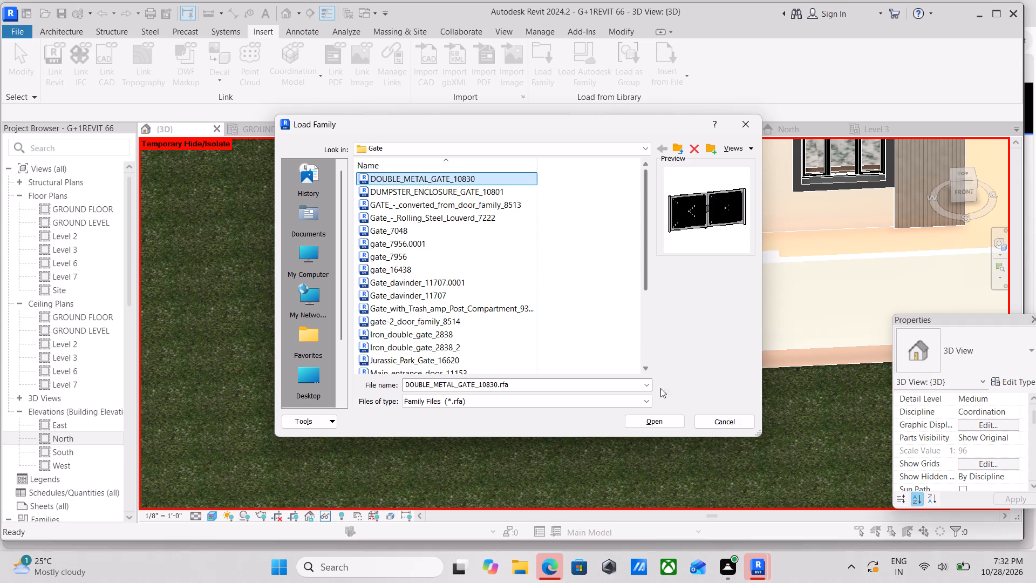
{"action": "left_click", "coordinate": [665, 418]}
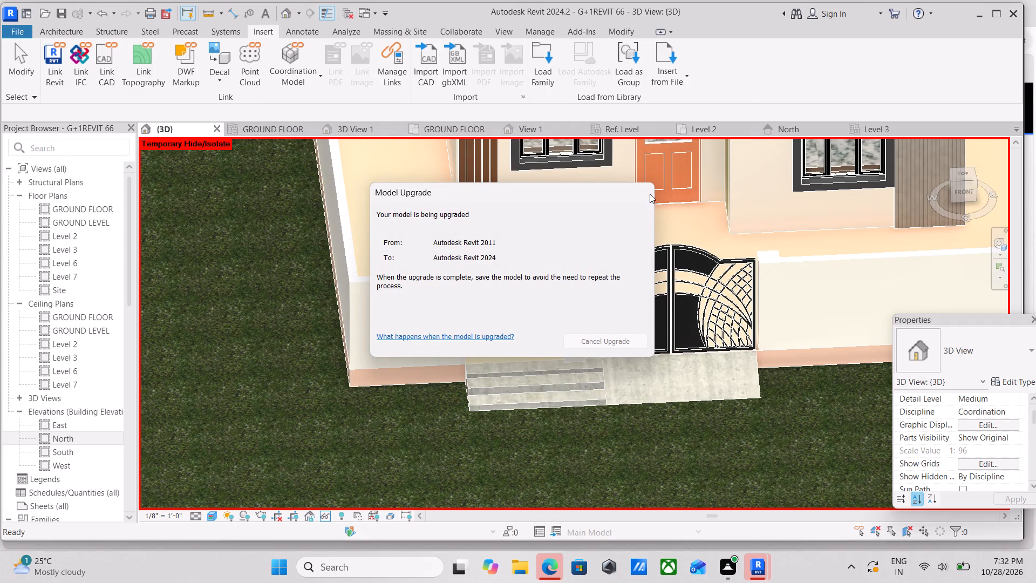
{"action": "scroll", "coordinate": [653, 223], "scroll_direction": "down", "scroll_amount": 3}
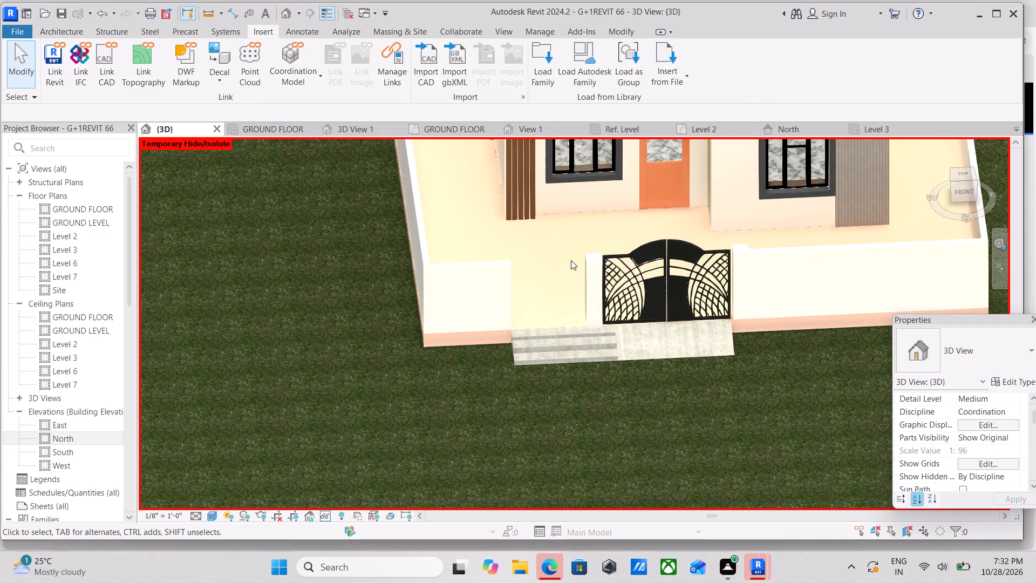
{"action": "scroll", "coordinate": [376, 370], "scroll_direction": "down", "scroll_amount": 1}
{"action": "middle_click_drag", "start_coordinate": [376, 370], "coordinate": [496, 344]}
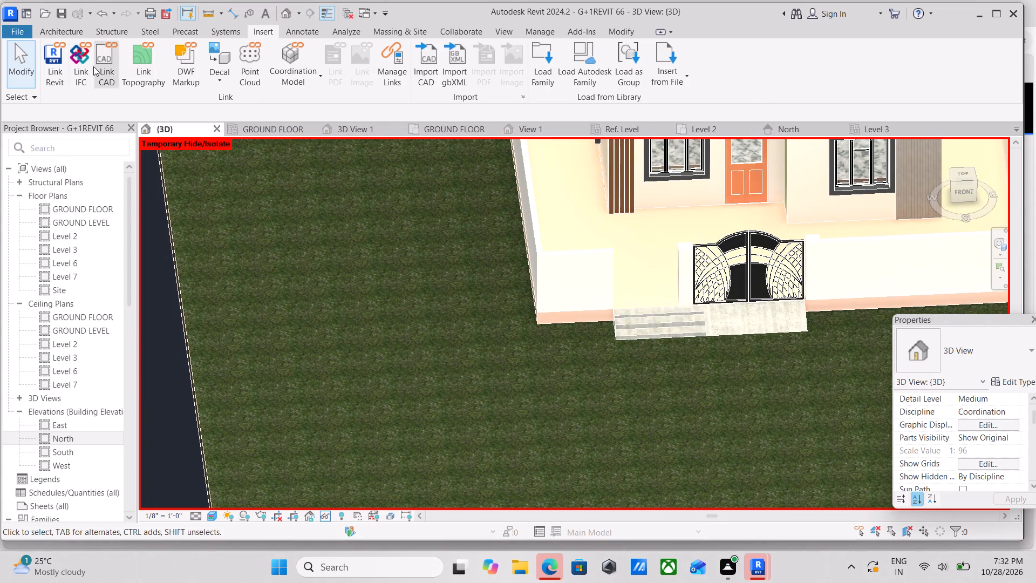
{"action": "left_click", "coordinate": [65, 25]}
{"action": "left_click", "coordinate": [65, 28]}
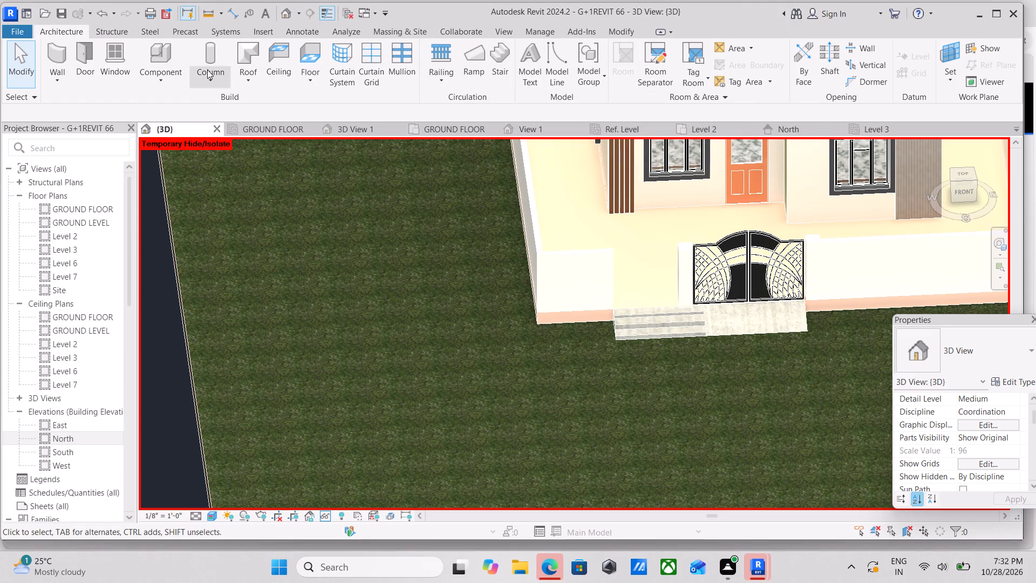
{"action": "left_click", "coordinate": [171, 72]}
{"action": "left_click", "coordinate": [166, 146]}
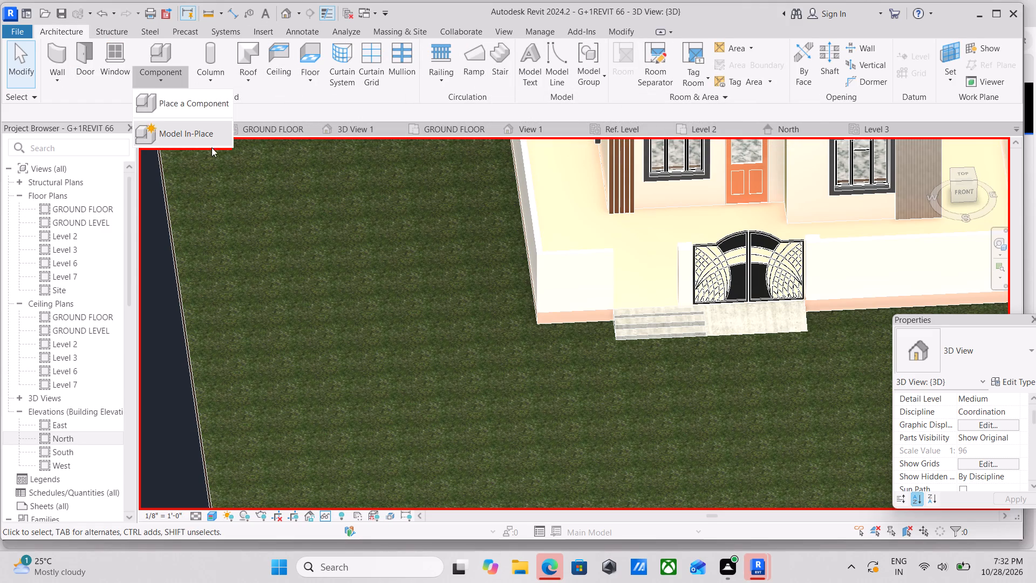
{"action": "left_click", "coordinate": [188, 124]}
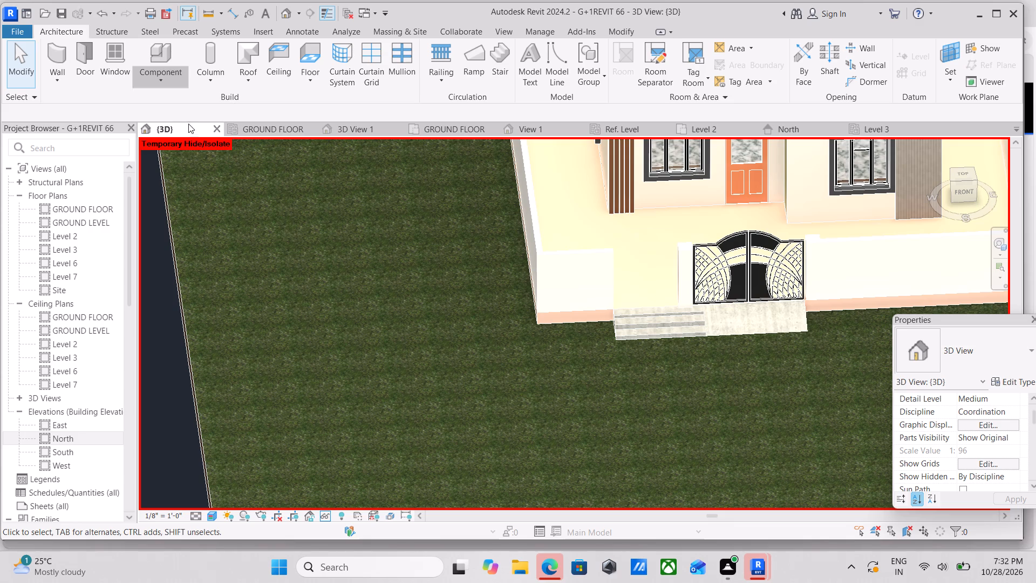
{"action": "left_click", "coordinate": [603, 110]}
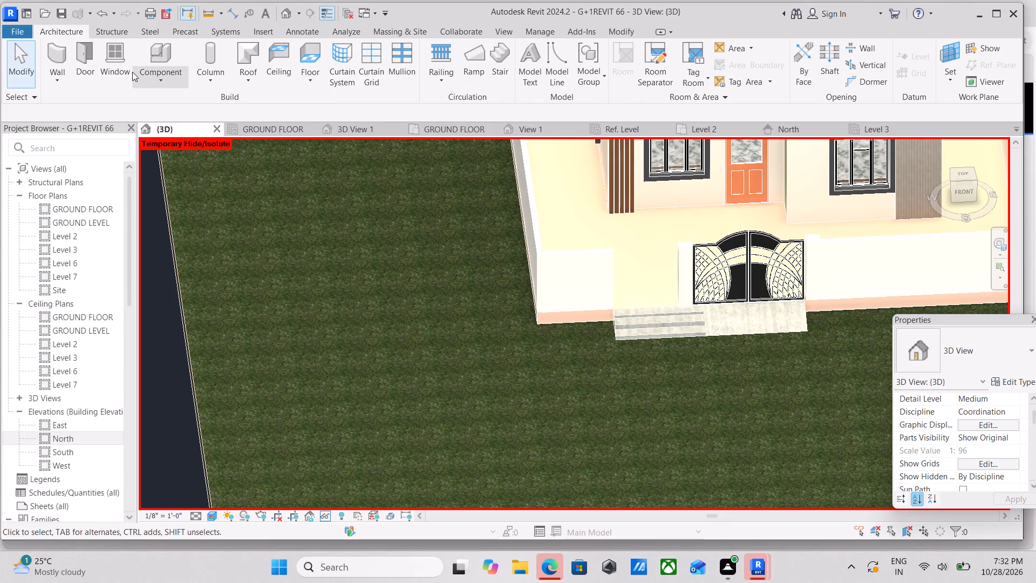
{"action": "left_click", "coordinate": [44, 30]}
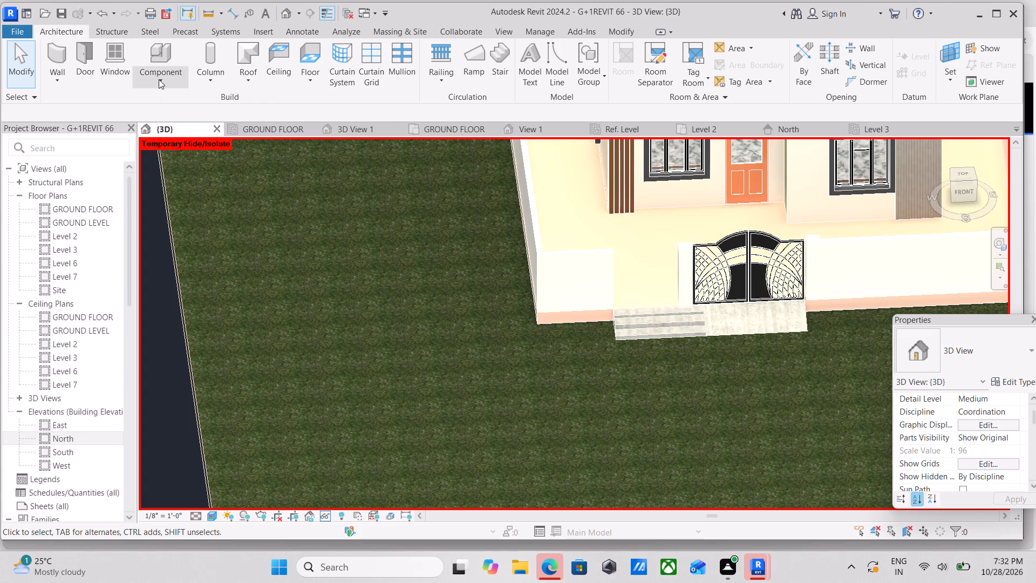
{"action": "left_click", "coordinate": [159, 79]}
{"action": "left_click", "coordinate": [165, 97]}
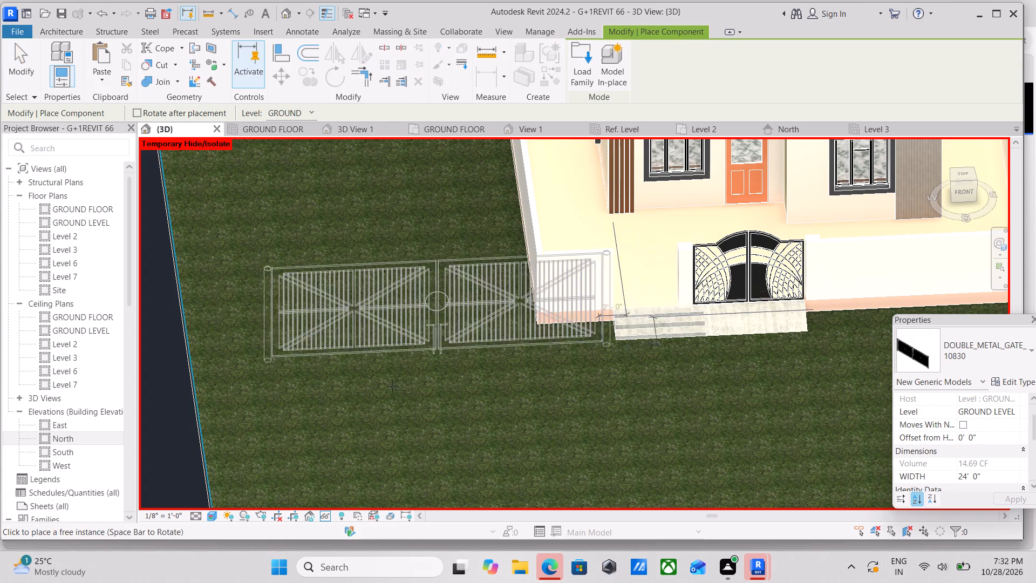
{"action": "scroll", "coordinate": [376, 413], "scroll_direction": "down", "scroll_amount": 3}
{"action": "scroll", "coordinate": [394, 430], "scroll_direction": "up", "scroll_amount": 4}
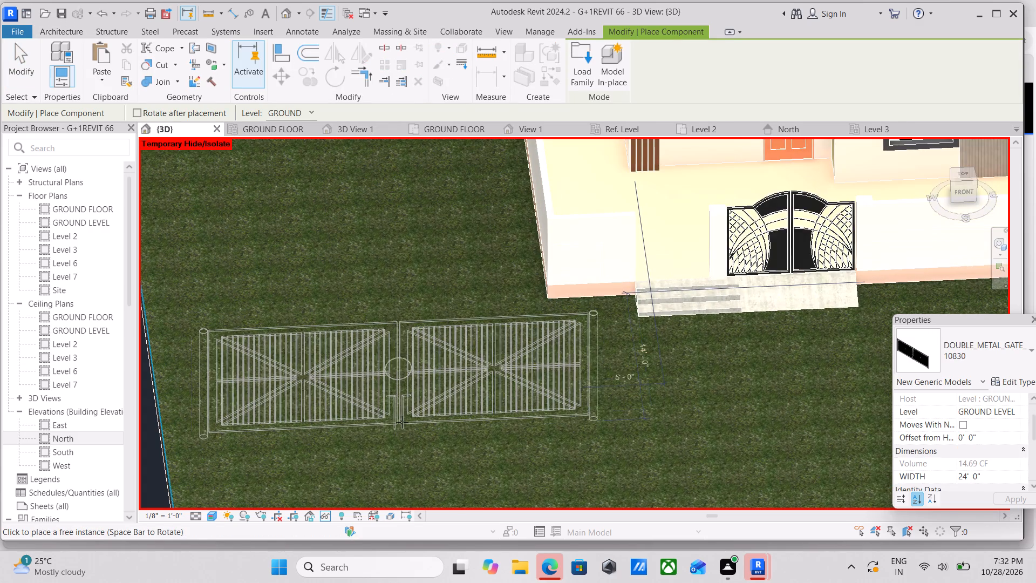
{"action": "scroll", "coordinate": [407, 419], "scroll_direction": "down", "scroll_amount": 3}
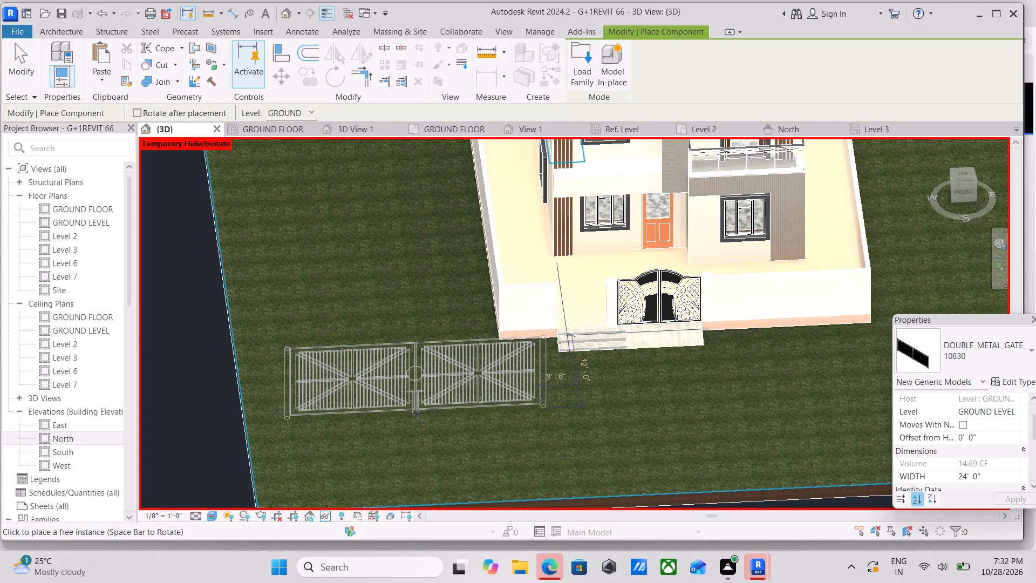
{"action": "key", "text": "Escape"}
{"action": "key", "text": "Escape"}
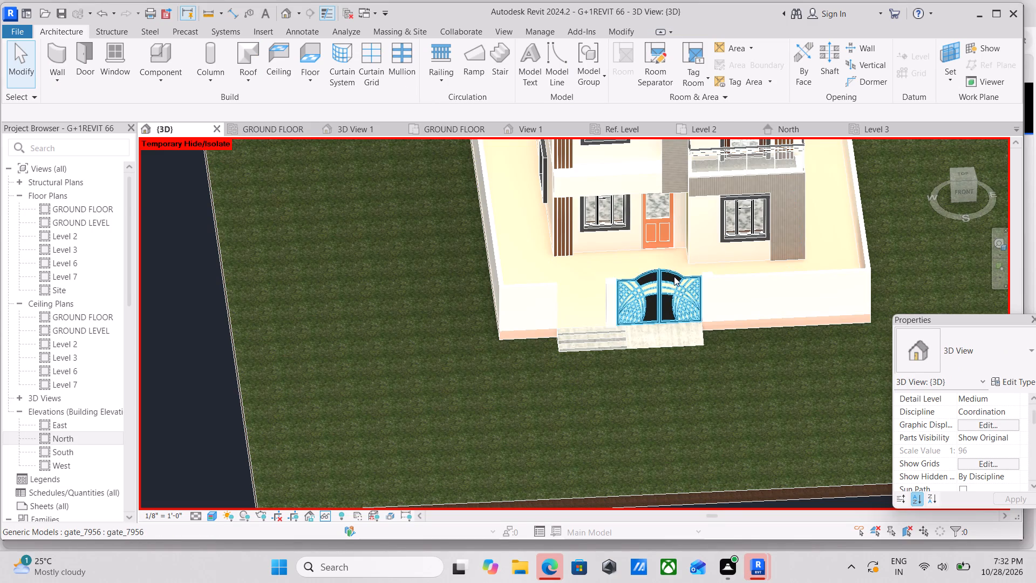
Delete the existing gate_7956 main gate and the 1'X1' rectangular column between the two front openings.
{"action": "scroll", "coordinate": [674, 276], "scroll_direction": "up", "scroll_amount": 2}
{"action": "left_click", "coordinate": [674, 276]}
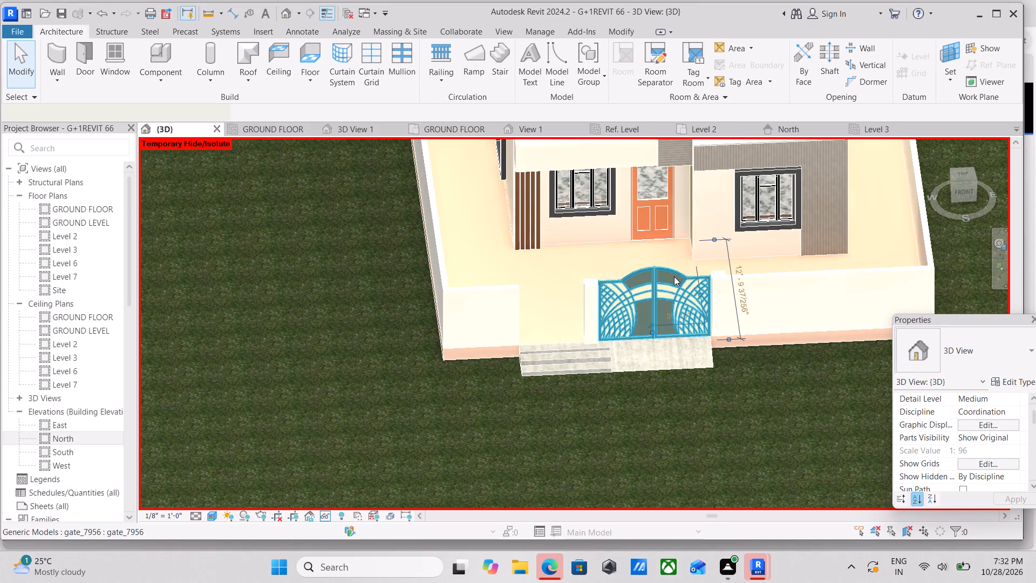
{"action": "right_click", "coordinate": [674, 276]}
{"action": "left_click", "coordinate": [746, 340]}
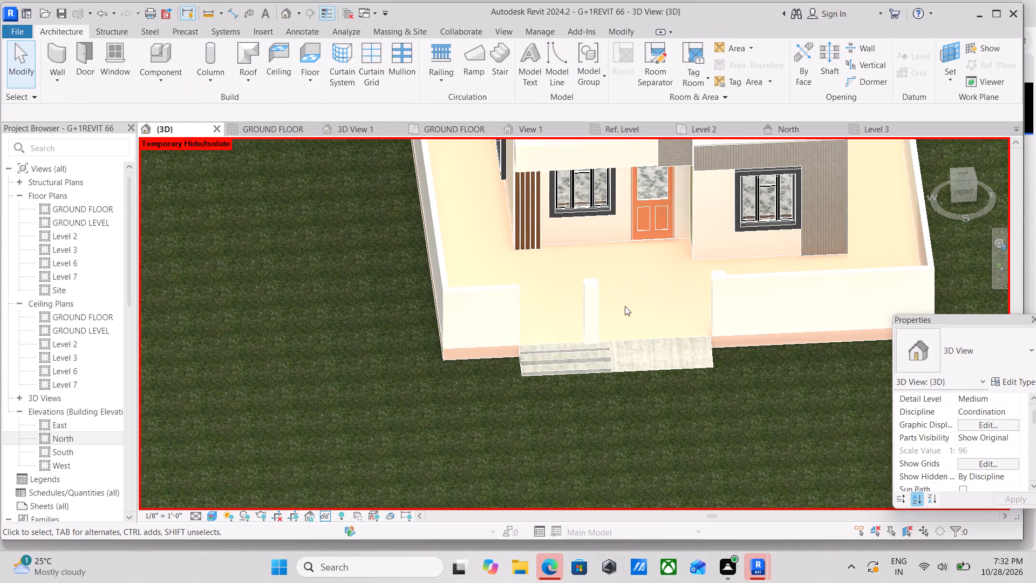
{"action": "scroll", "coordinate": [618, 308], "scroll_direction": "down", "scroll_amount": 1}
{"action": "left_click", "coordinate": [602, 306]}
{"action": "right_click", "coordinate": [602, 306]}
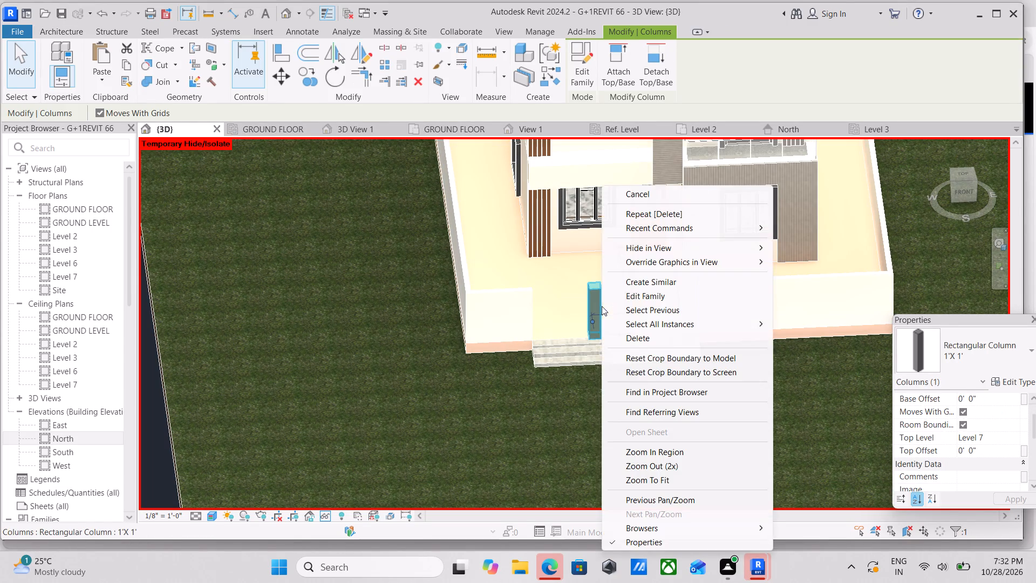
{"action": "left_click", "coordinate": [646, 338]}
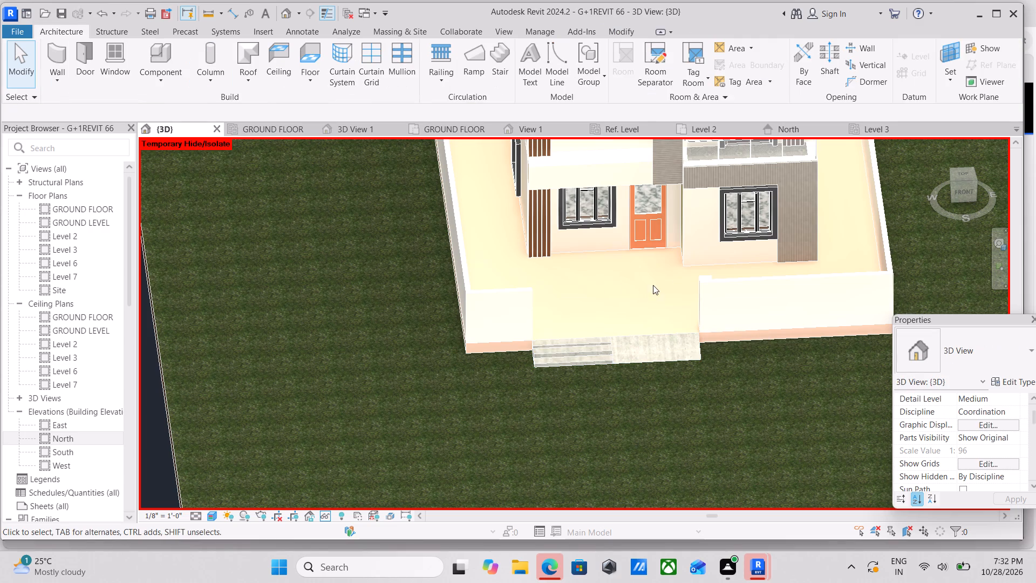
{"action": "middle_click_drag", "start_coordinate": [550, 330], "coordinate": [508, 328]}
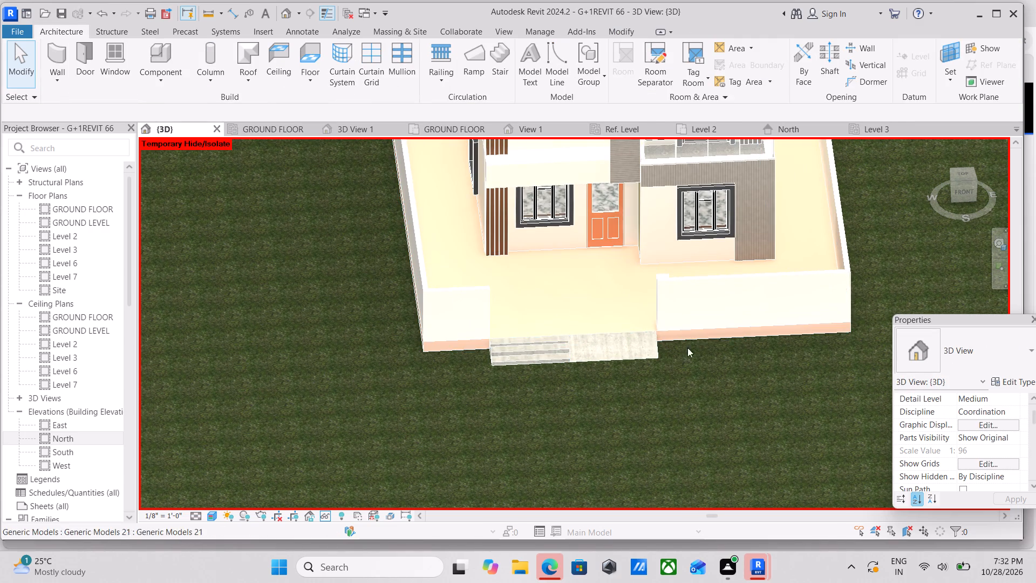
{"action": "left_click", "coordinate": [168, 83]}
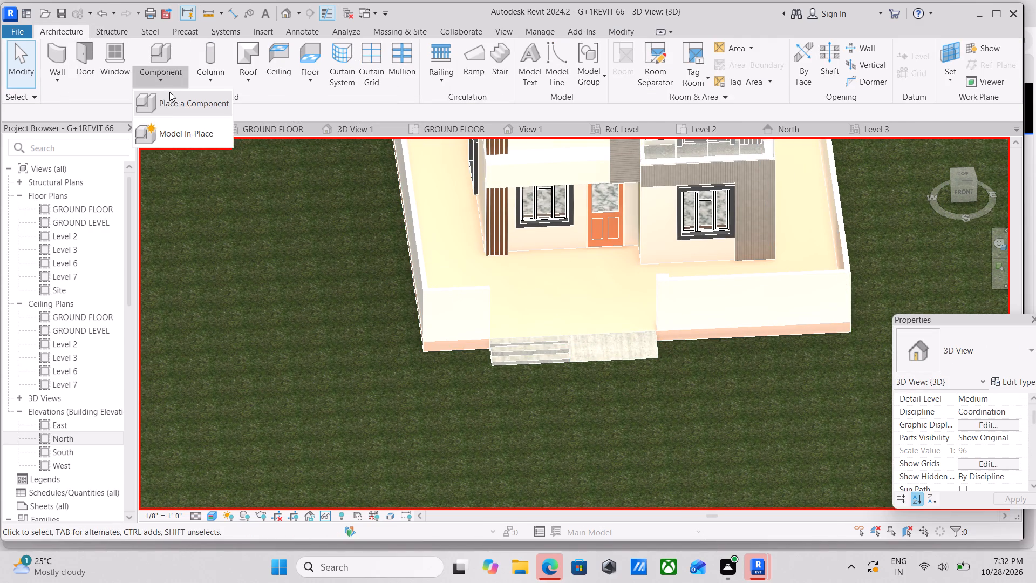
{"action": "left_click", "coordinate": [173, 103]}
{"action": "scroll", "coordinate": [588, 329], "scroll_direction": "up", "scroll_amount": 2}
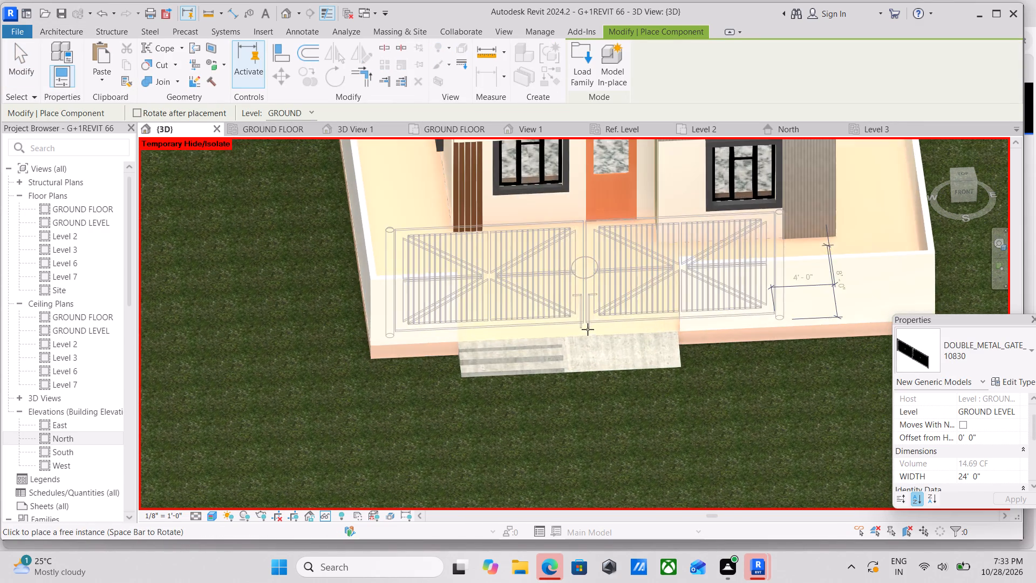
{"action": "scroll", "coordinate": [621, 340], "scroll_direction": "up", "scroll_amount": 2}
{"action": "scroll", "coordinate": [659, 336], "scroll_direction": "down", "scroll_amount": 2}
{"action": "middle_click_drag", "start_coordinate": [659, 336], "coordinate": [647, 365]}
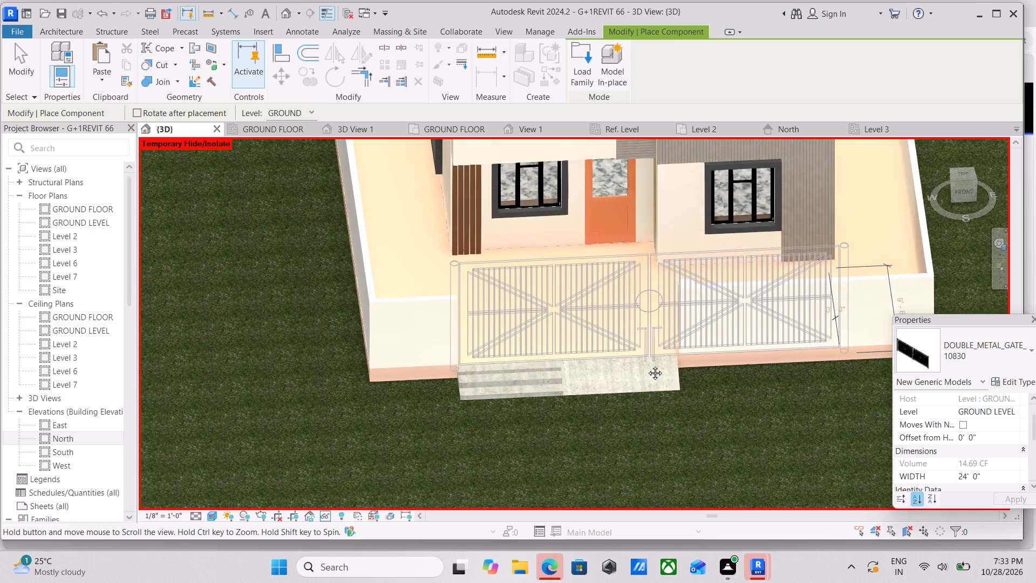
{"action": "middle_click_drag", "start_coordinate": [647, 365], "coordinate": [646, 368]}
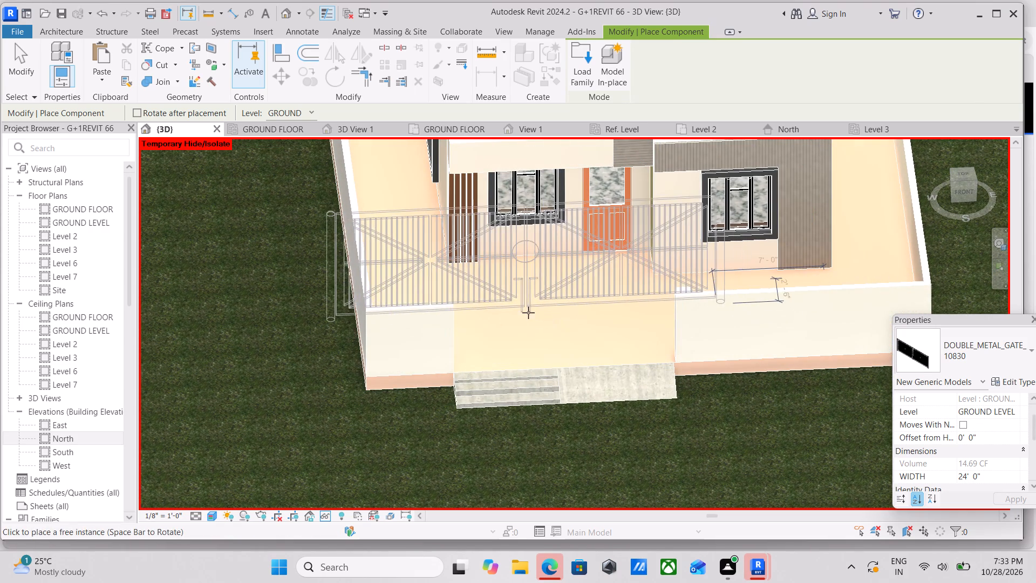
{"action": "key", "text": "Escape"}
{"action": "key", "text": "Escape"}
Delete the remaining 1'X1' gate column and both front boundary wall segments beside the entrance opening.
{"action": "left_click", "coordinate": [678, 289]}
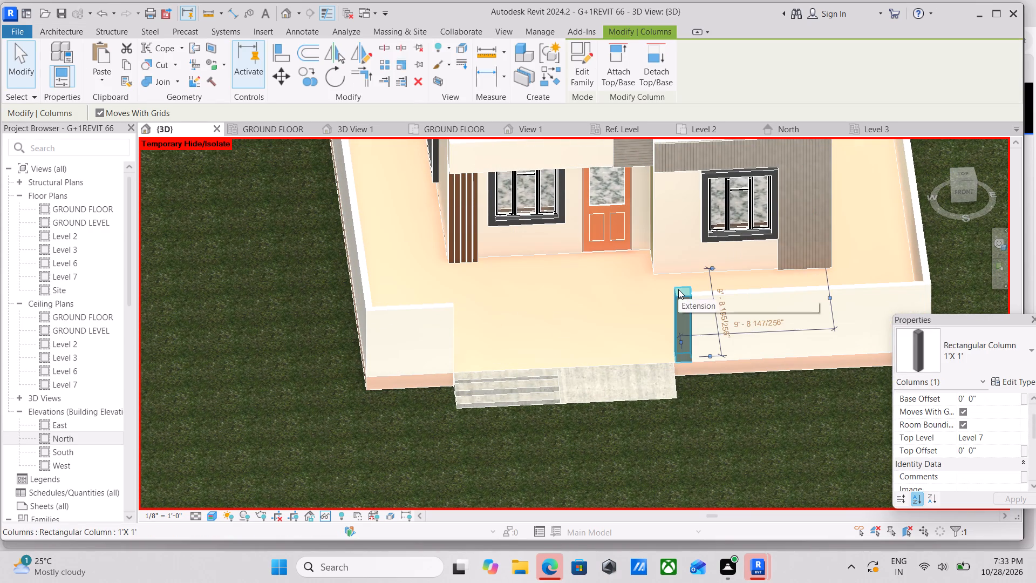
{"action": "right_click", "coordinate": [678, 289]}
{"action": "left_click", "coordinate": [706, 332]}
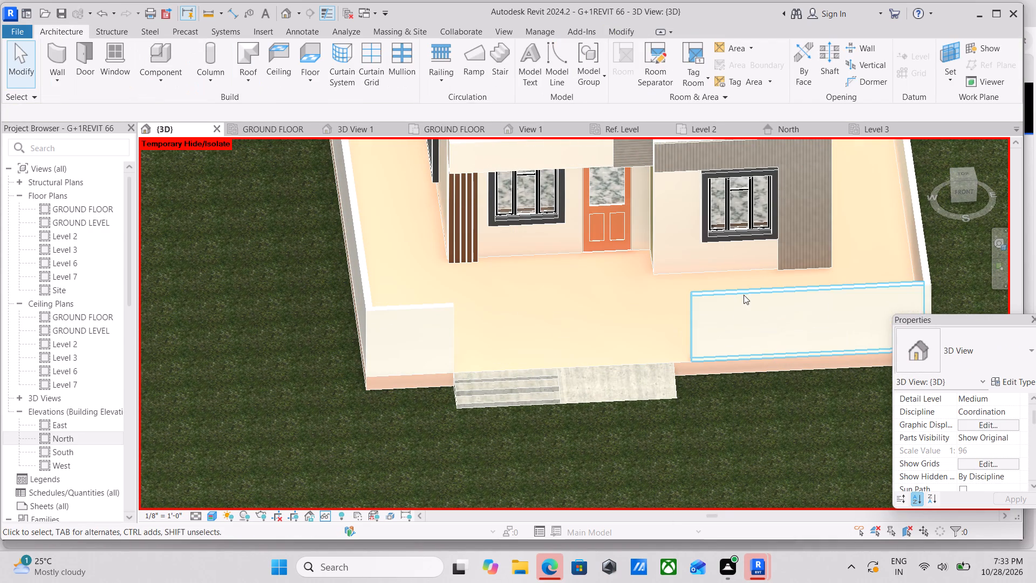
{"action": "left_click", "coordinate": [744, 295]}
{"action": "right_click", "coordinate": [744, 295]}
{"action": "left_click", "coordinate": [771, 334]}
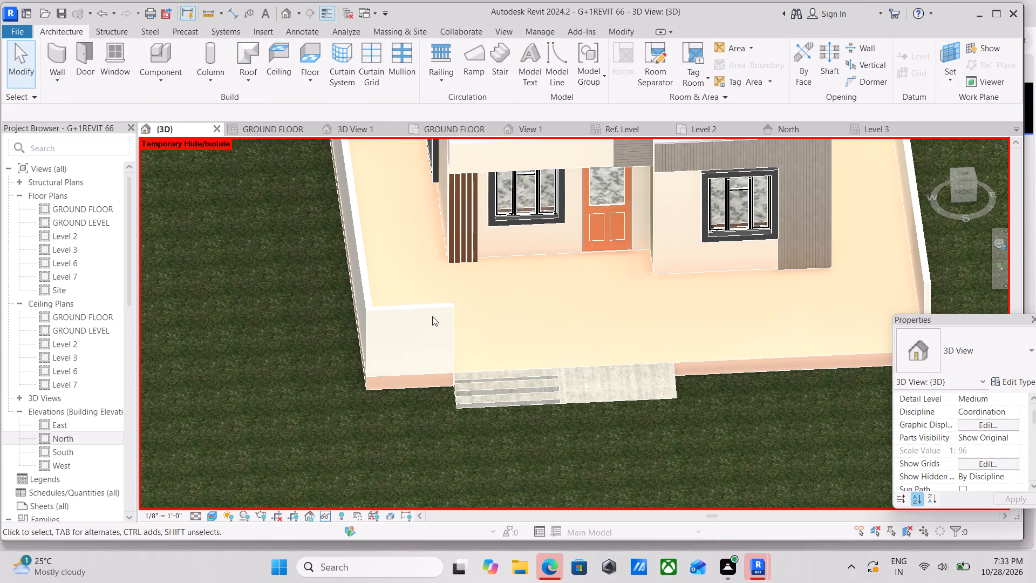
{"action": "left_click", "coordinate": [430, 317]}
{"action": "left_click", "coordinate": [432, 314]}
{"action": "right_click", "coordinate": [432, 314]}
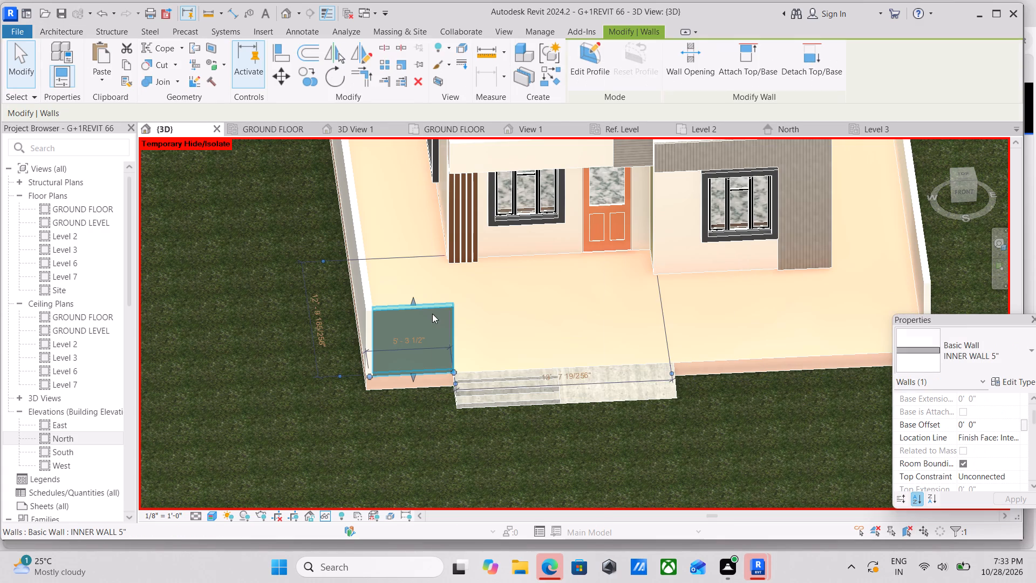
{"action": "left_click", "coordinate": [476, 335]}
{"action": "scroll", "coordinate": [536, 308], "scroll_direction": "down", "scroll_amount": 1}
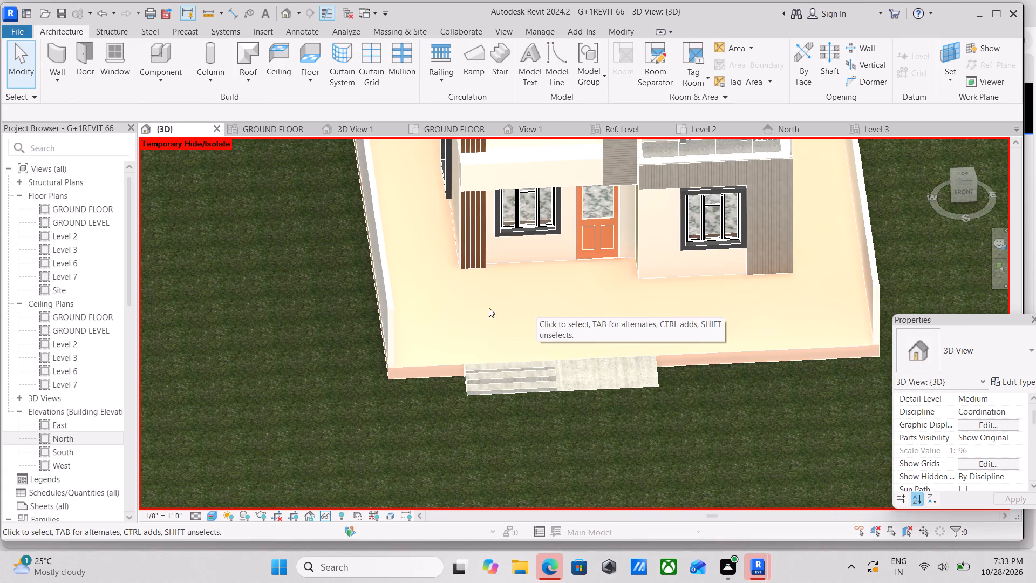
In the GROUND FLOOR plan, place a DOUBLE_METAL_GATE_10830 component at the midpoint of the veranda floor's front edge.
{"action": "left_click", "coordinate": [472, 127]}
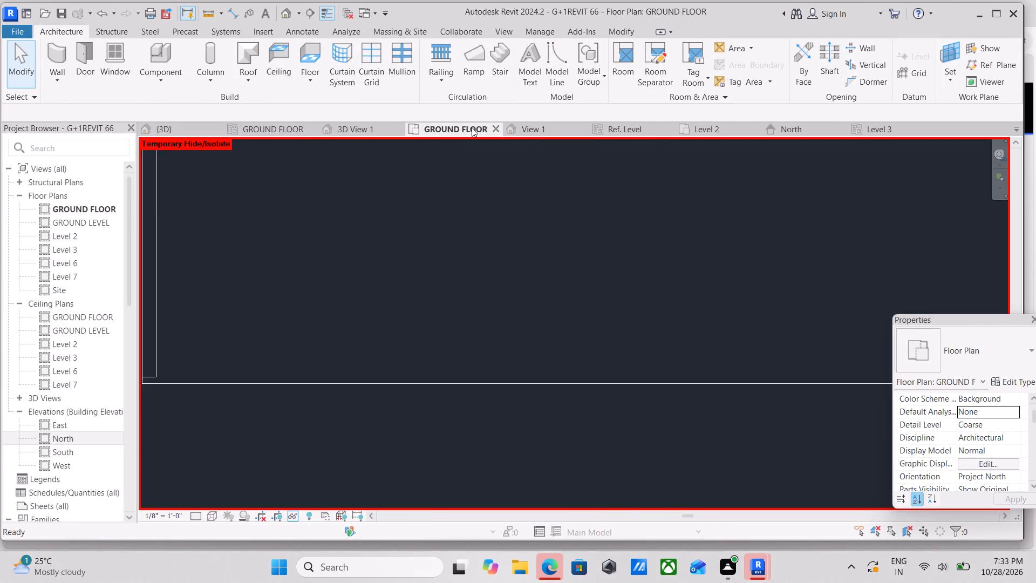
{"action": "scroll", "coordinate": [465, 374], "scroll_direction": "down", "scroll_amount": 5}
{"action": "middle_click_drag", "start_coordinate": [487, 376], "coordinate": [599, 374]}
{"action": "scroll", "coordinate": [599, 374], "scroll_direction": "down", "scroll_amount": 1}
{"action": "middle_click_drag", "start_coordinate": [599, 374], "coordinate": [583, 381]}
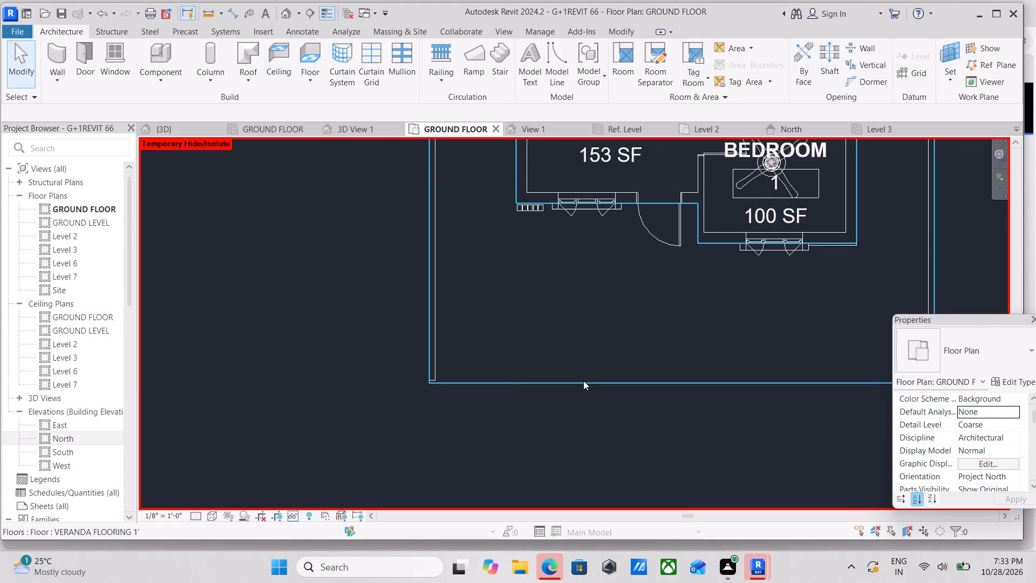
{"action": "type", "text": "WN"}
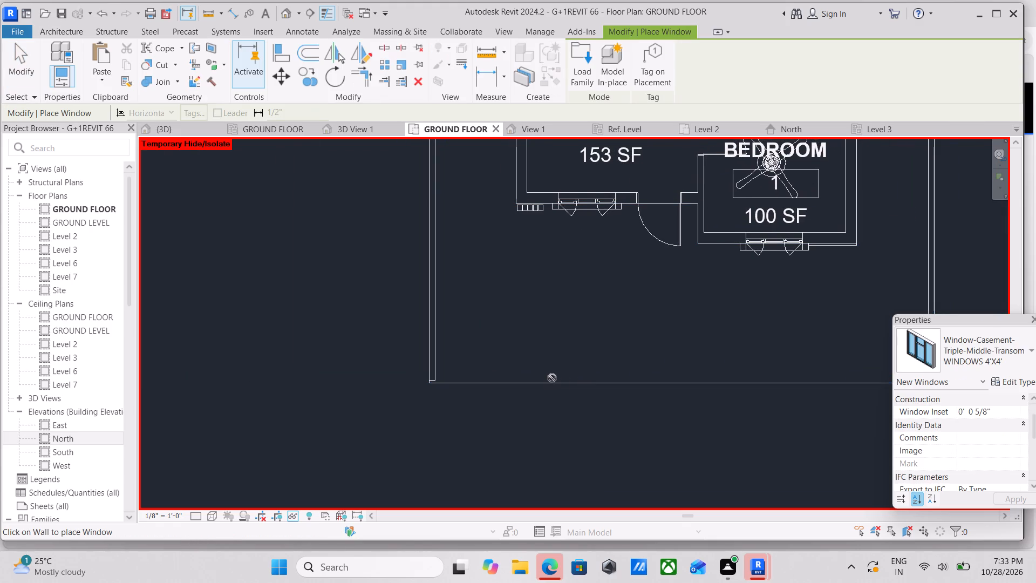
{"action": "key", "text": "Escape"}
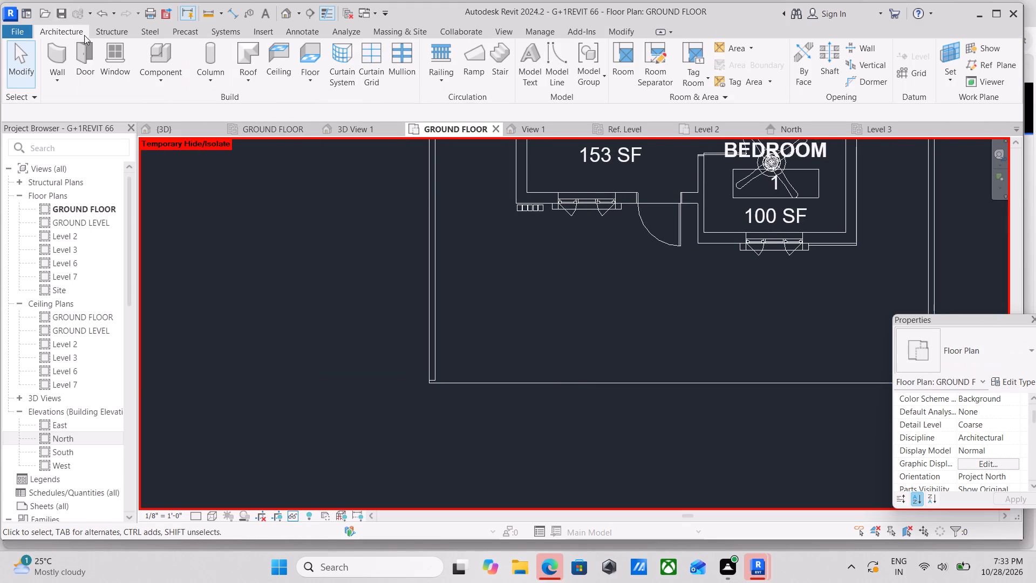
{"action": "left_click", "coordinate": [154, 78]}
{"action": "left_click", "coordinate": [158, 98]}
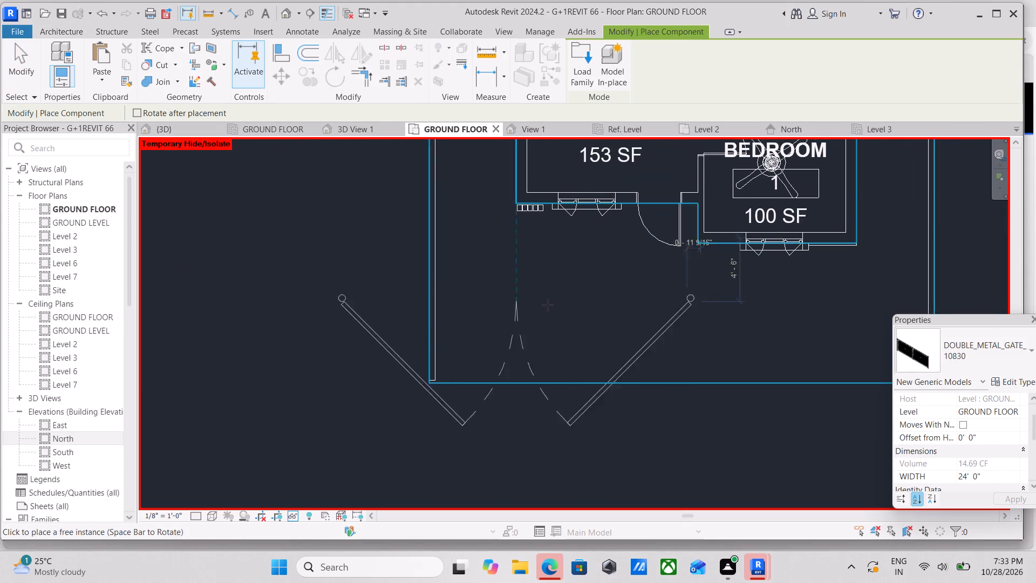
{"action": "scroll", "coordinate": [595, 312], "scroll_direction": "down", "scroll_amount": 1}
{"action": "middle_click_drag", "start_coordinate": [596, 312], "coordinate": [462, 320]}
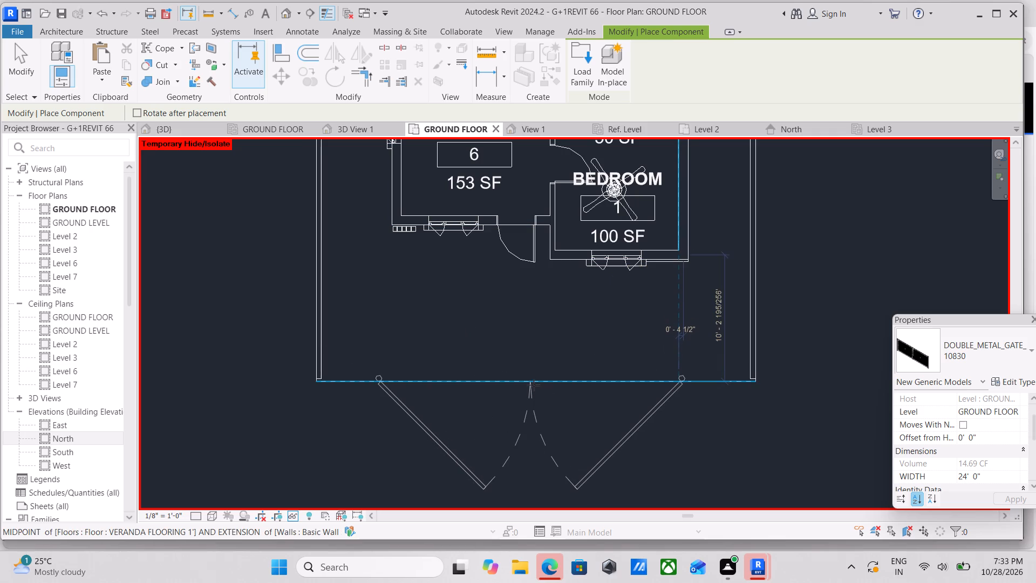
{"action": "left_click", "coordinate": [534, 386]}
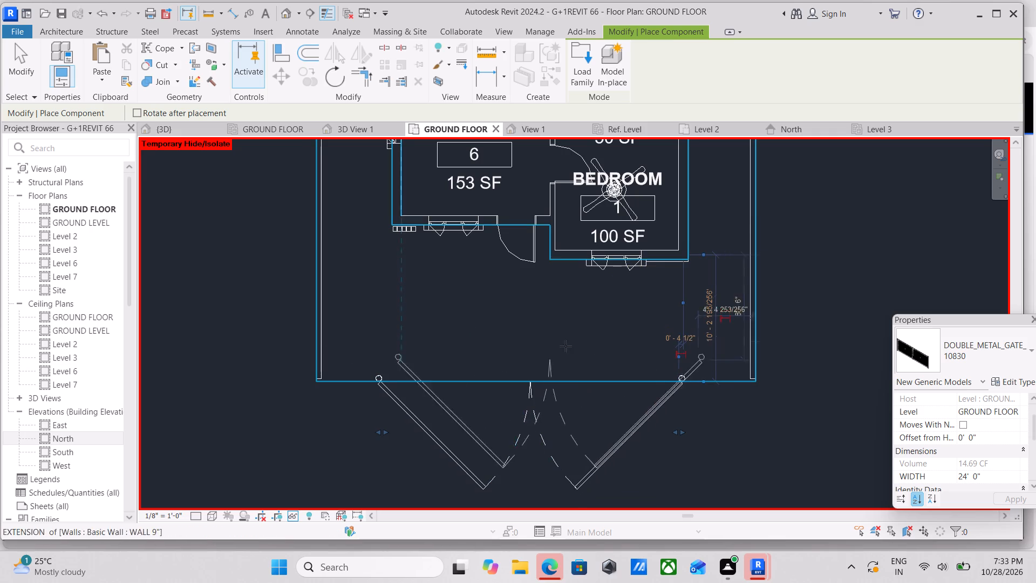
{"action": "key", "text": "Escape"}
{"action": "key", "text": "Escape"}
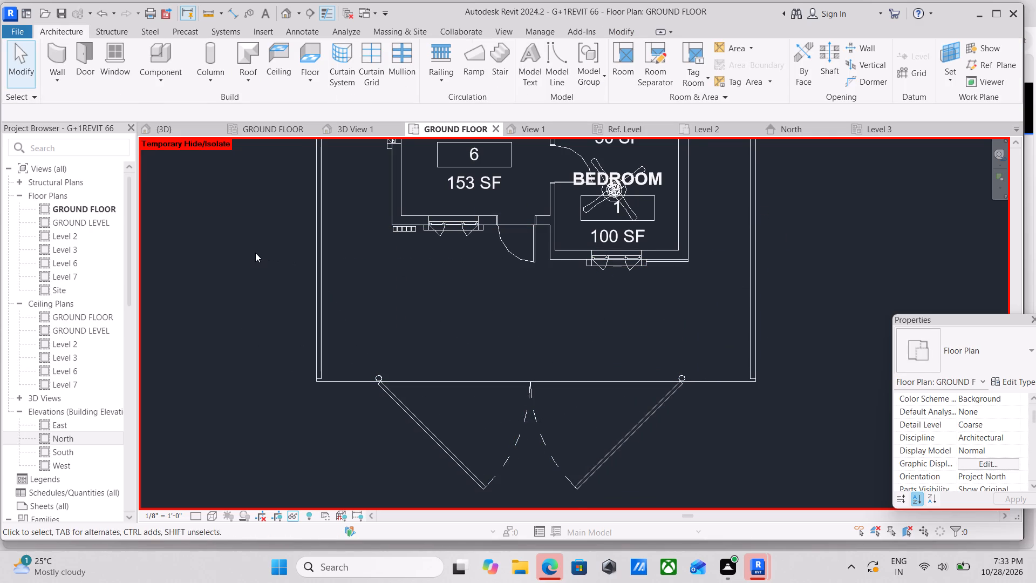
Check the placed double metal gate against the front steps and ramp in the 3D view.
{"action": "scroll", "coordinate": [255, 253], "scroll_direction": "down", "scroll_amount": 2}
{"action": "middle_click_drag", "start_coordinate": [255, 253], "coordinate": [258, 259]}
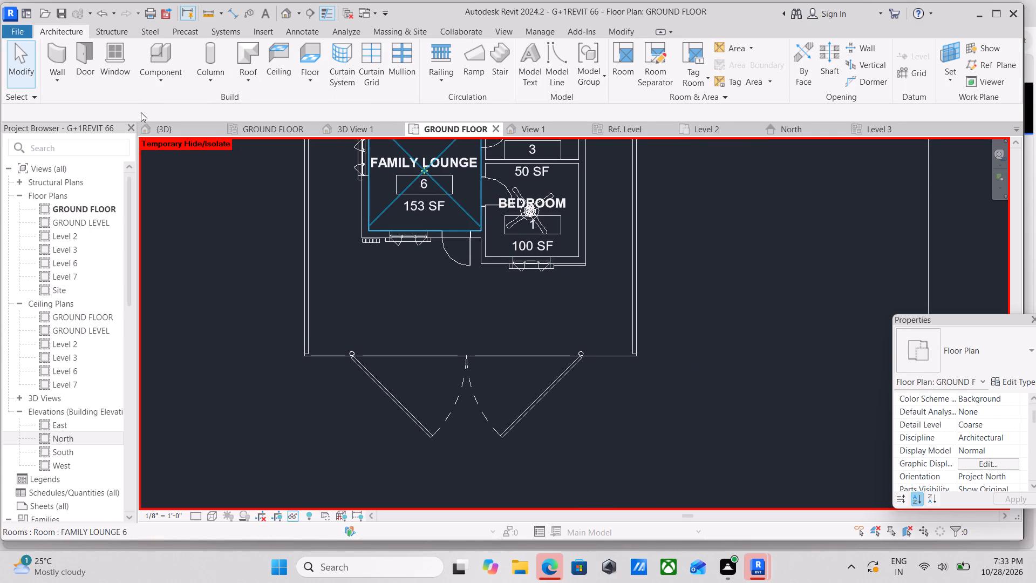
{"action": "left_click", "coordinate": [160, 127]}
{"action": "scroll", "coordinate": [565, 324], "scroll_direction": "down", "scroll_amount": 1}
{"action": "middle_click_drag", "start_coordinate": [565, 324], "coordinate": [500, 341]}
{"action": "scroll", "coordinate": [670, 396], "scroll_direction": "up", "scroll_amount": 1}
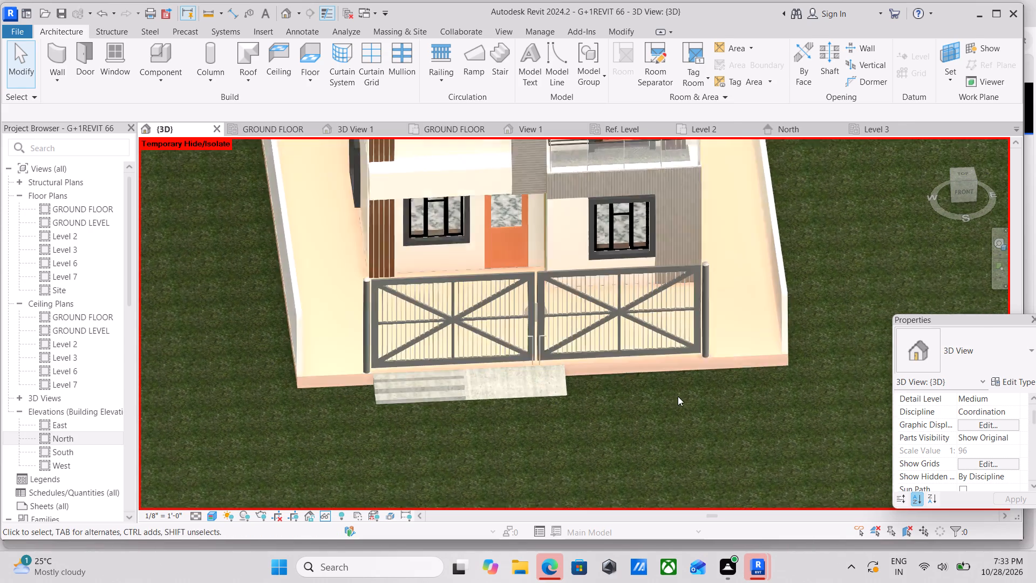
Examine the double metal gate, its end posts and the open gaps to the side boundary walls in 3D.
{"action": "scroll", "coordinate": [678, 396], "scroll_direction": "up", "scroll_amount": 1}
{"action": "middle_click_drag", "start_coordinate": [678, 396], "coordinate": [637, 426]}
{"action": "scroll", "coordinate": [637, 426], "scroll_direction": "up", "scroll_amount": 2}
{"action": "scroll", "coordinate": [660, 418], "scroll_direction": "down", "scroll_amount": 1}
{"action": "middle_click_drag", "start_coordinate": [660, 418], "coordinate": [620, 418]}
{"action": "scroll", "coordinate": [620, 418], "scroll_direction": "down", "scroll_amount": 1}
{"action": "middle_click_drag", "start_coordinate": [620, 418], "coordinate": [630, 460]}
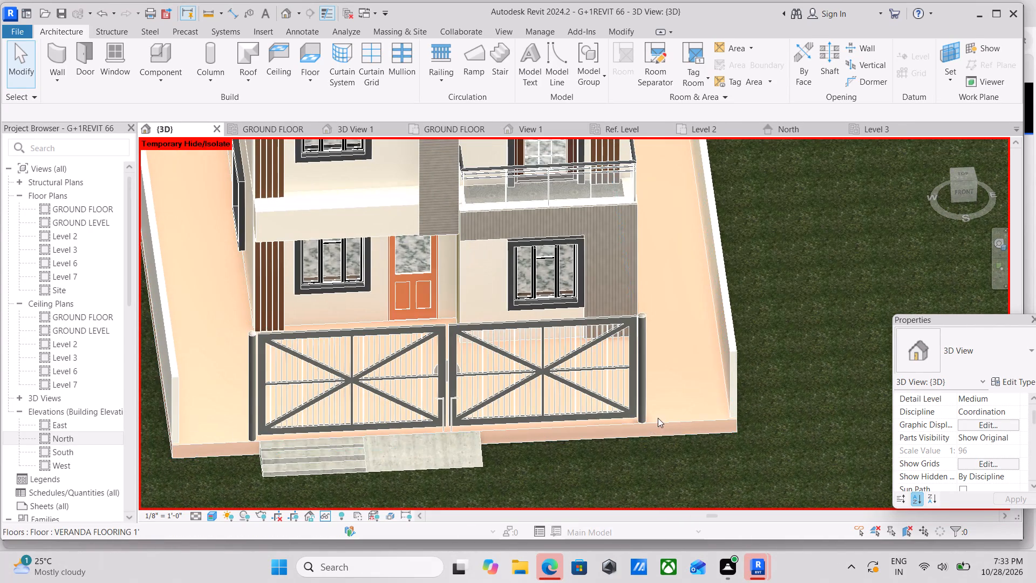
{"action": "scroll", "coordinate": [537, 470], "scroll_direction": "down", "scroll_amount": 1}
{"action": "middle_click_drag", "start_coordinate": [537, 470], "coordinate": [427, 470]}
{"action": "scroll", "coordinate": [425, 467], "scroll_direction": "up", "scroll_amount": 1}
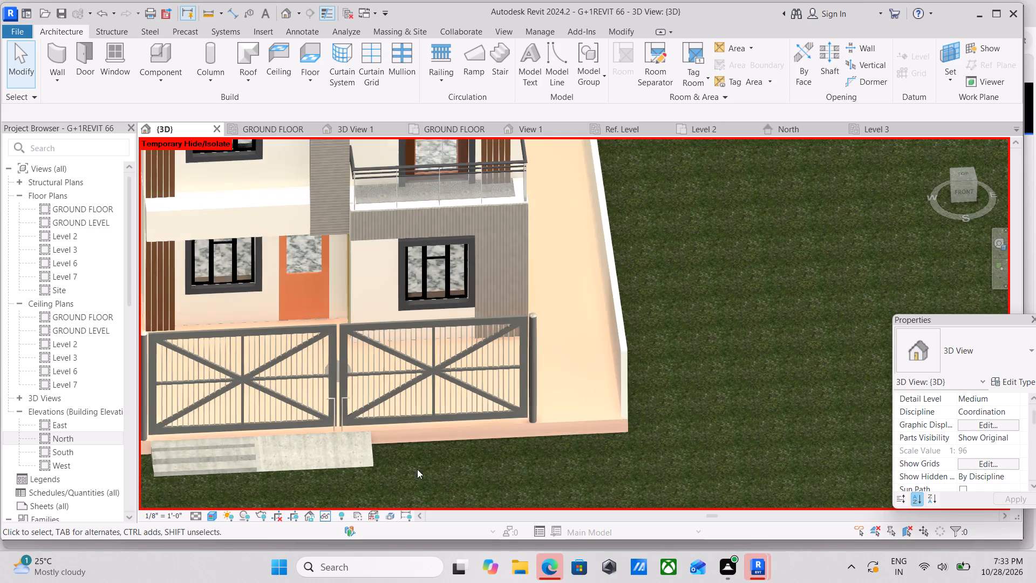
{"action": "scroll", "coordinate": [417, 469], "scroll_direction": "up", "scroll_amount": 1}
{"action": "scroll", "coordinate": [460, 425], "scroll_direction": "down", "scroll_amount": 2}
{"action": "middle_click_drag", "start_coordinate": [462, 425], "coordinate": [498, 465]}
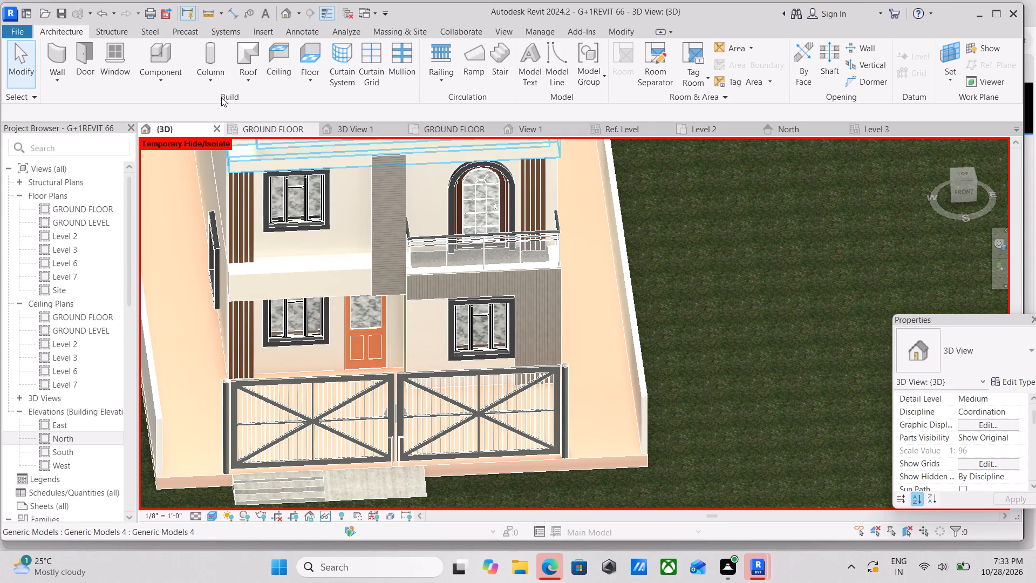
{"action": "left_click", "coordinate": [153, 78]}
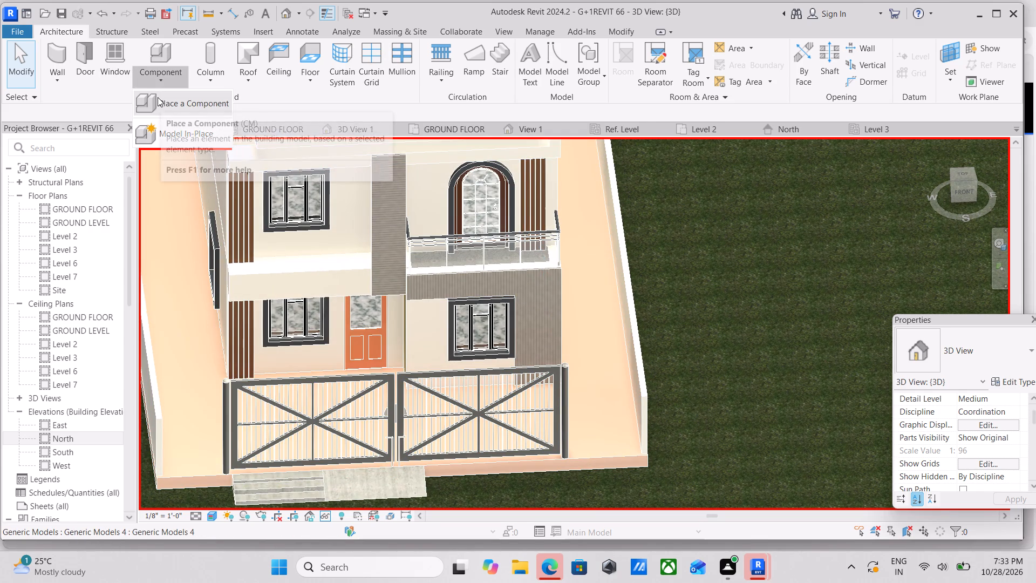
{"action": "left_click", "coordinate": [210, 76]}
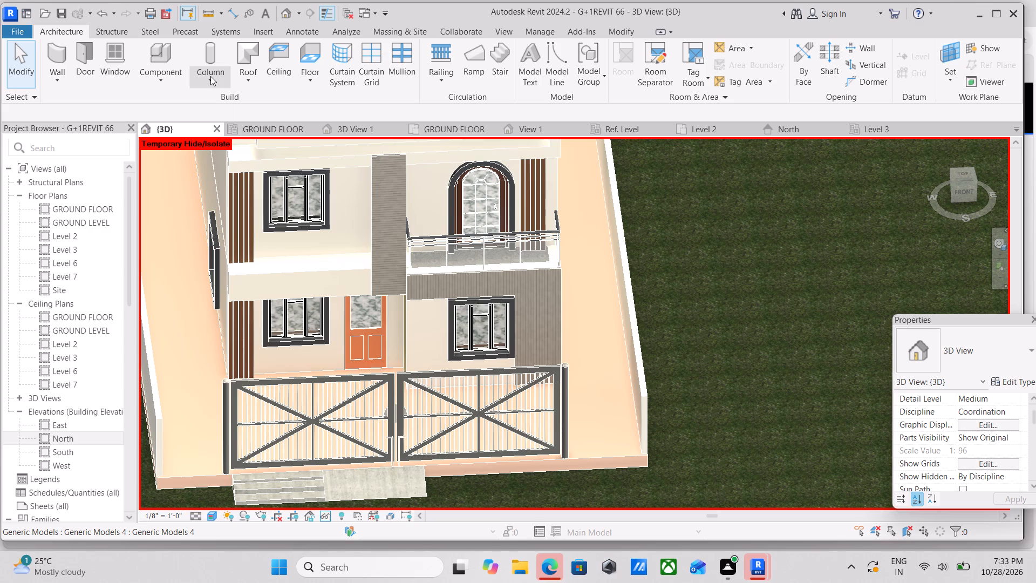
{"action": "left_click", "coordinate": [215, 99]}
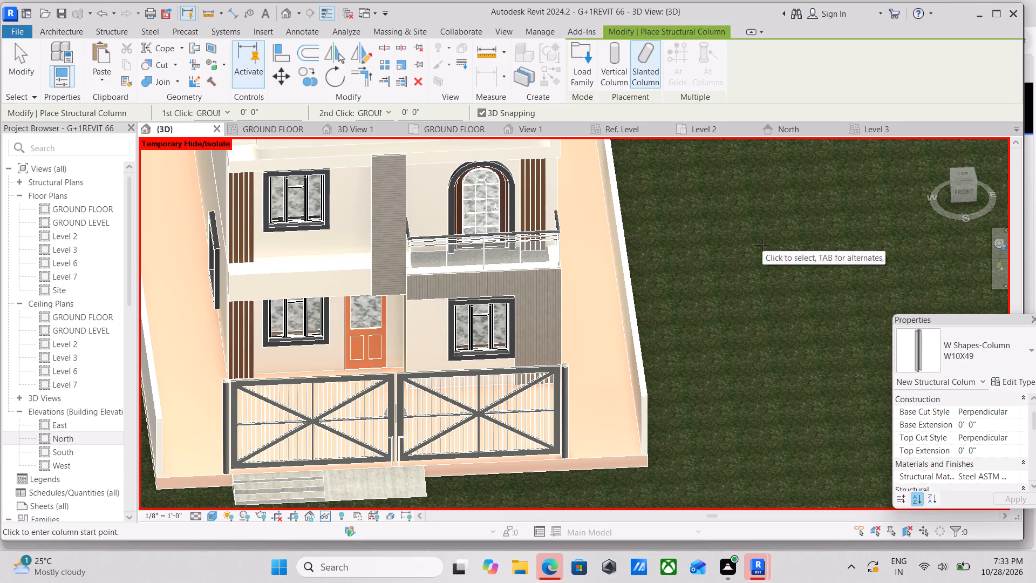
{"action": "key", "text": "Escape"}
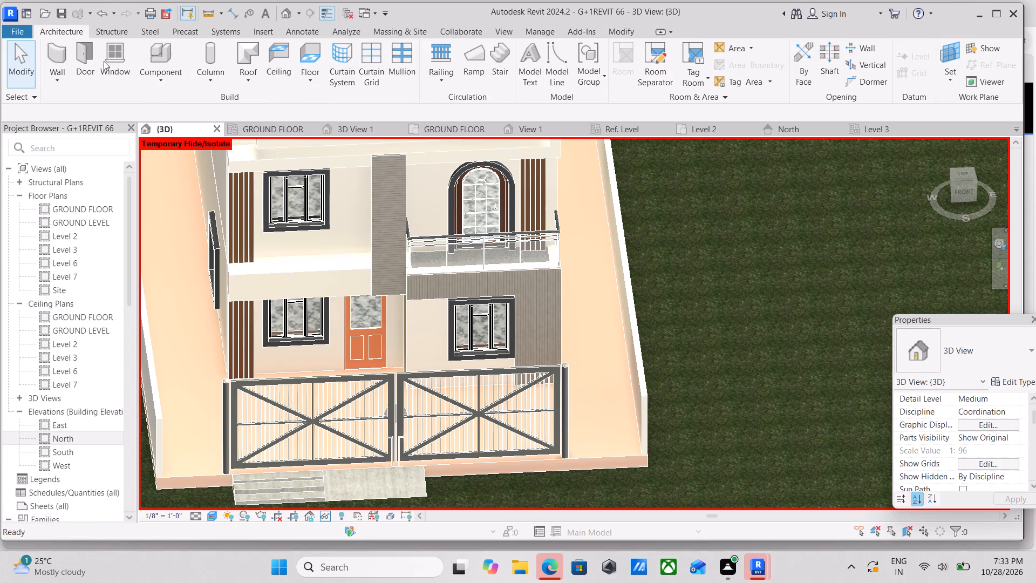
In the GROUND FLOOR plan, place a 1'X 1' rectangular architectural column against the outer side of the gate's east post, on the veranda's front edge.
{"action": "left_click", "coordinate": [201, 83]}
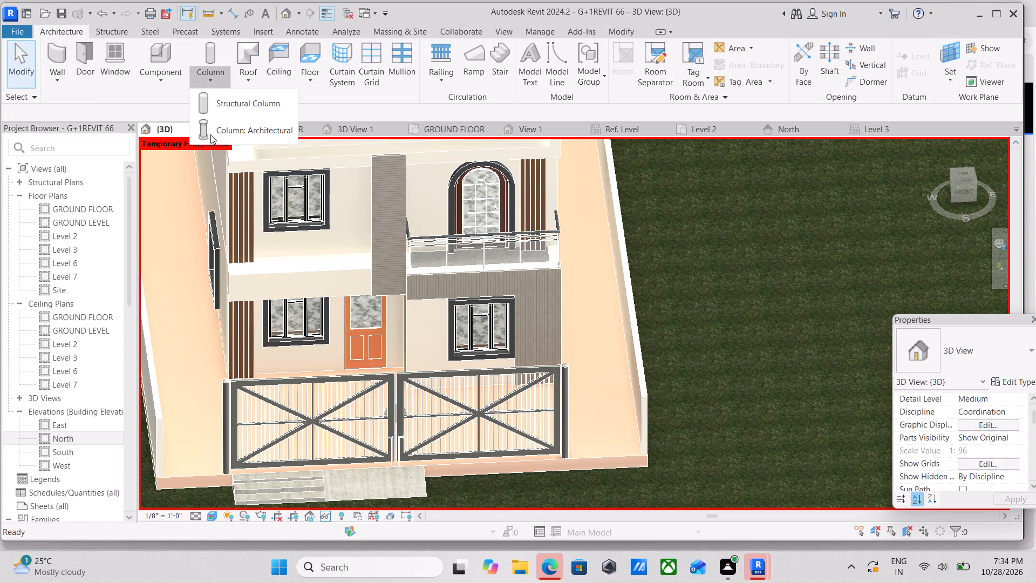
{"action": "left_click", "coordinate": [212, 134]}
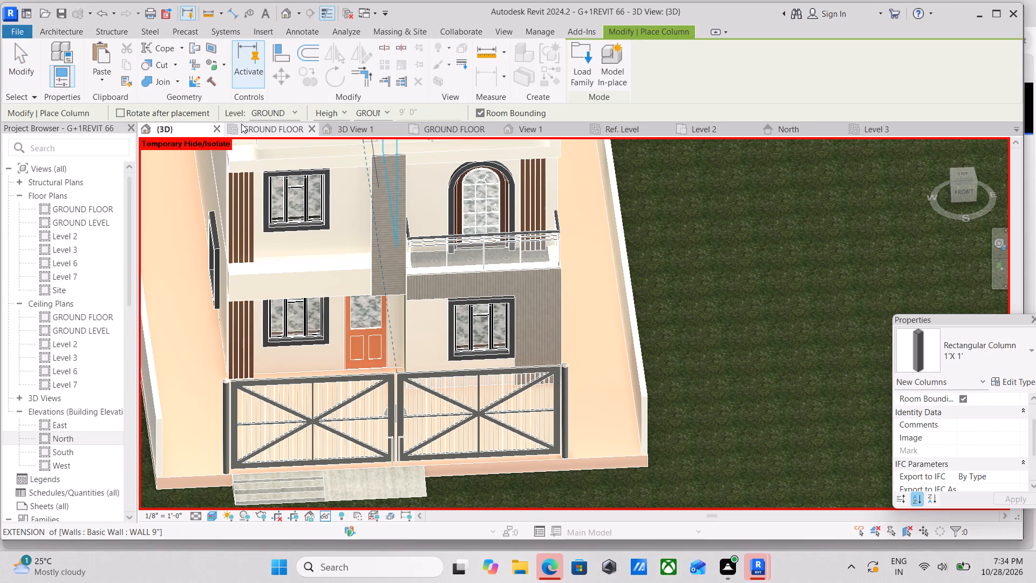
{"action": "left_click", "coordinate": [441, 123]}
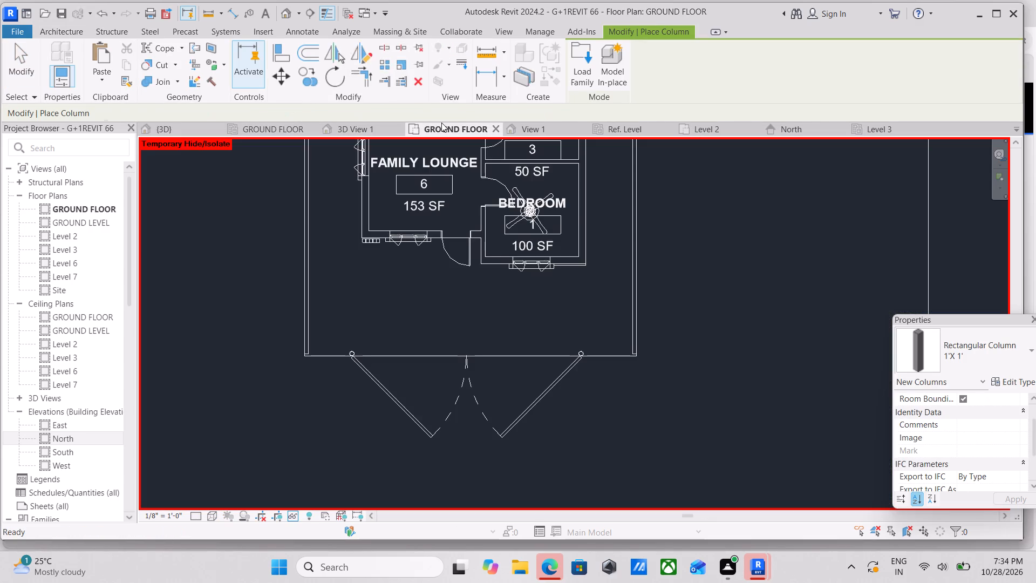
{"action": "scroll", "coordinate": [570, 360], "scroll_direction": "up", "scroll_amount": 9}
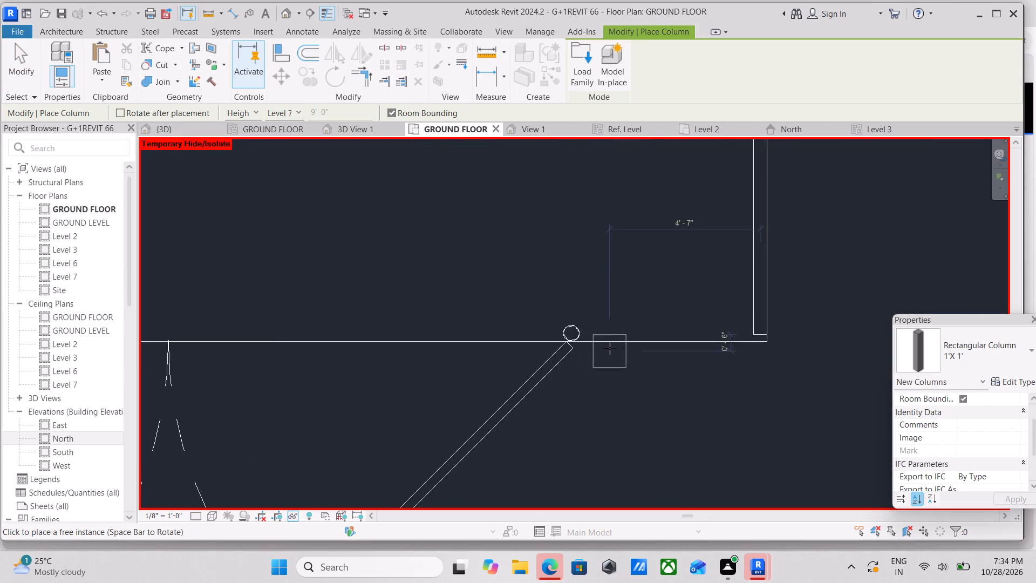
{"action": "scroll", "coordinate": [610, 348], "scroll_direction": "up", "scroll_amount": 1}
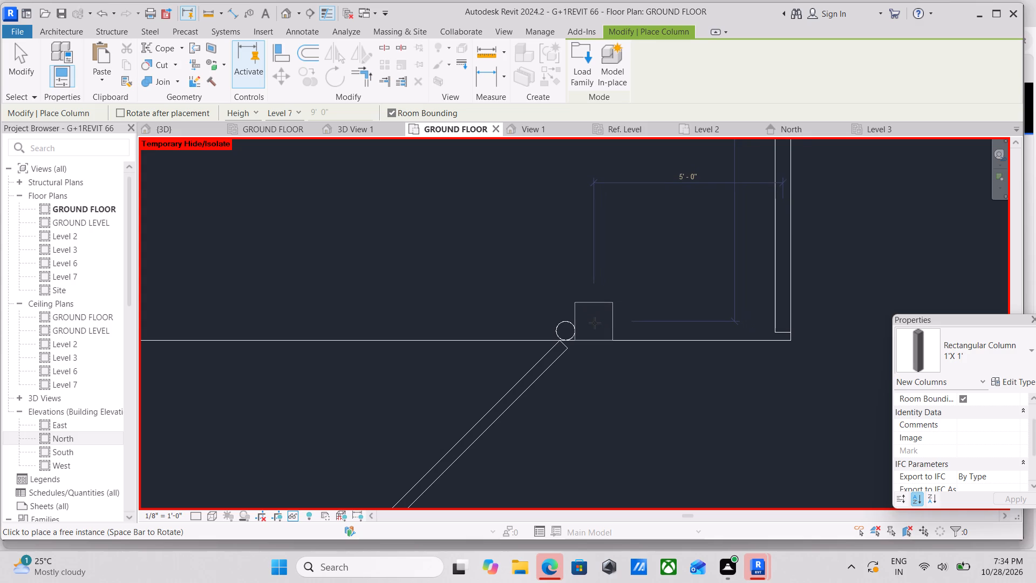
{"action": "scroll", "coordinate": [595, 323], "scroll_direction": "up", "scroll_amount": 1}
{"action": "left_click", "coordinate": [595, 323]}
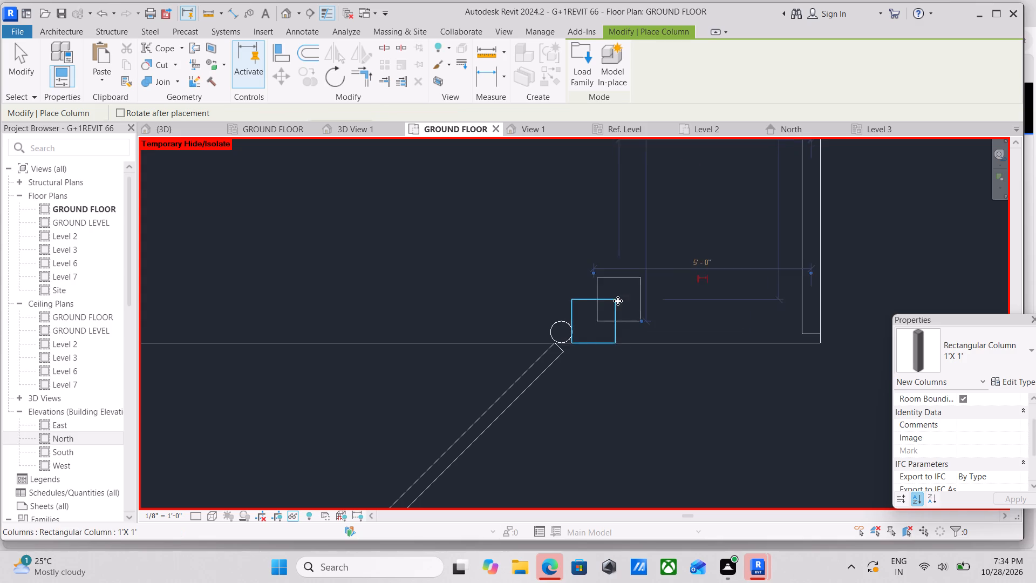
Place a matching 1'X 1' rectangular column against the outer side of the gate's west post, on the veranda's front edge.
{"action": "scroll", "coordinate": [618, 301], "scroll_direction": "down", "scroll_amount": 2}
{"action": "middle_click_drag", "start_coordinate": [491, 289], "coordinate": [659, 293]}
{"action": "middle_click_drag", "start_coordinate": [281, 242], "coordinate": [700, 297]}
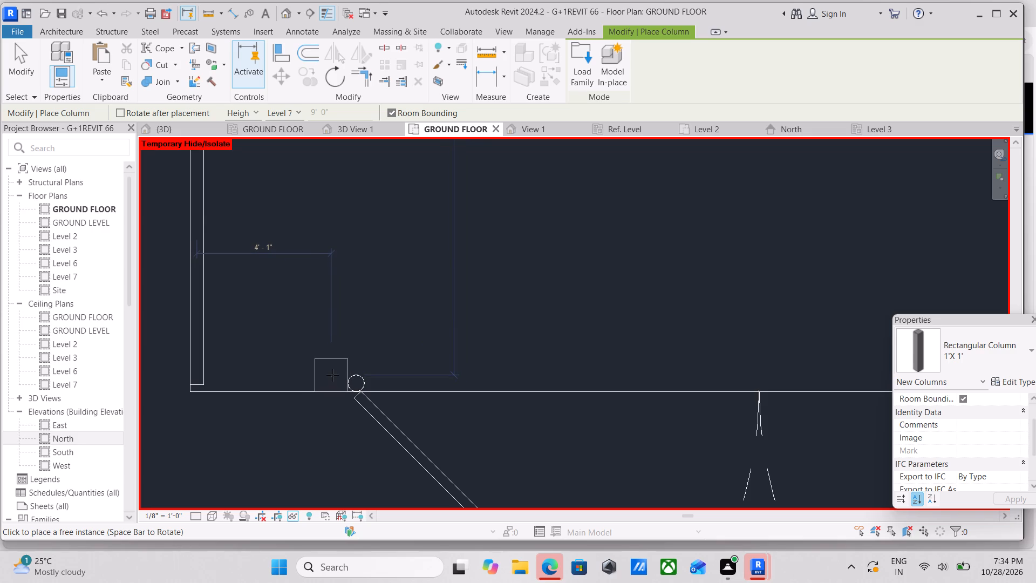
{"action": "left_click", "coordinate": [332, 375]}
{"action": "key", "text": "Escape"}
{"action": "scroll", "coordinate": [399, 280], "scroll_direction": "down", "scroll_amount": 5}
{"action": "key", "text": "Escape"}
{"action": "key", "text": "Escape"}
{"action": "scroll", "coordinate": [404, 280], "scroll_direction": "down", "scroll_amount": 3}
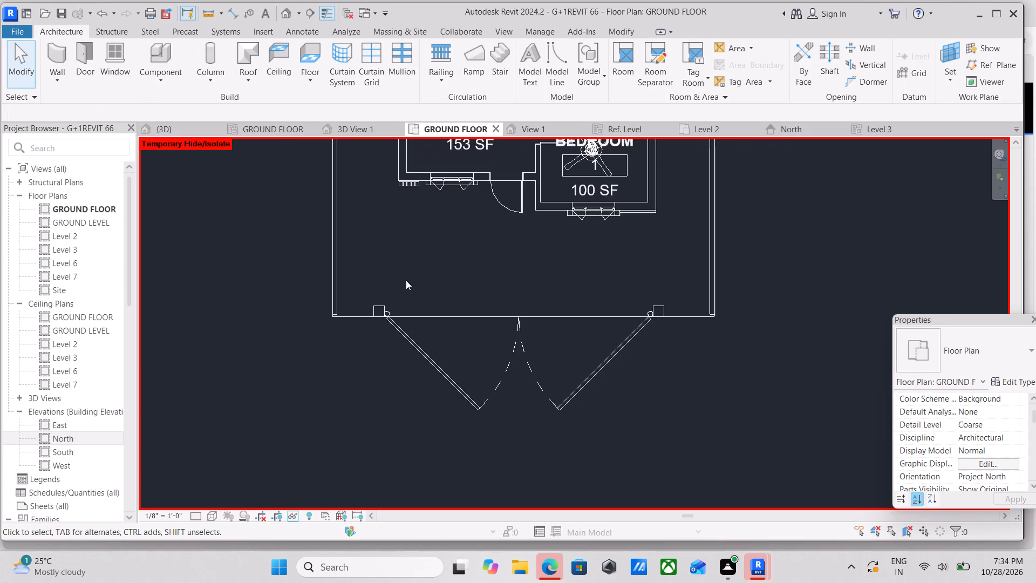
Check the two new columns beside the gate in the 3D view.
{"action": "left_click", "coordinate": [152, 125]}
{"action": "scroll", "coordinate": [434, 318], "scroll_direction": "down", "scroll_amount": 1}
{"action": "middle_click_drag", "start_coordinate": [434, 318], "coordinate": [447, 279]}
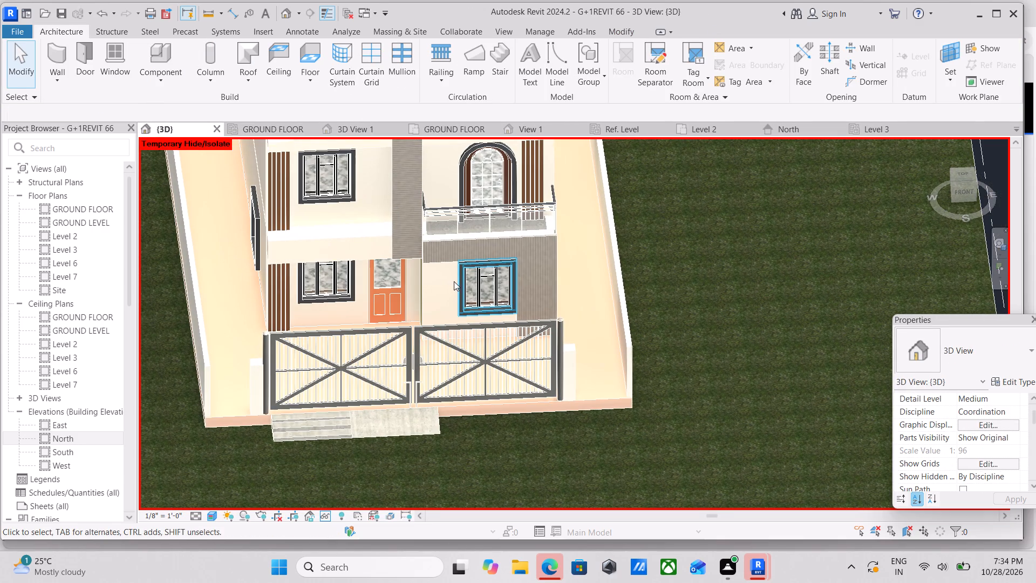
{"action": "scroll", "coordinate": [575, 358], "scroll_direction": "down", "scroll_amount": 1}
{"action": "middle_click_drag", "start_coordinate": [575, 358], "coordinate": [559, 319]}
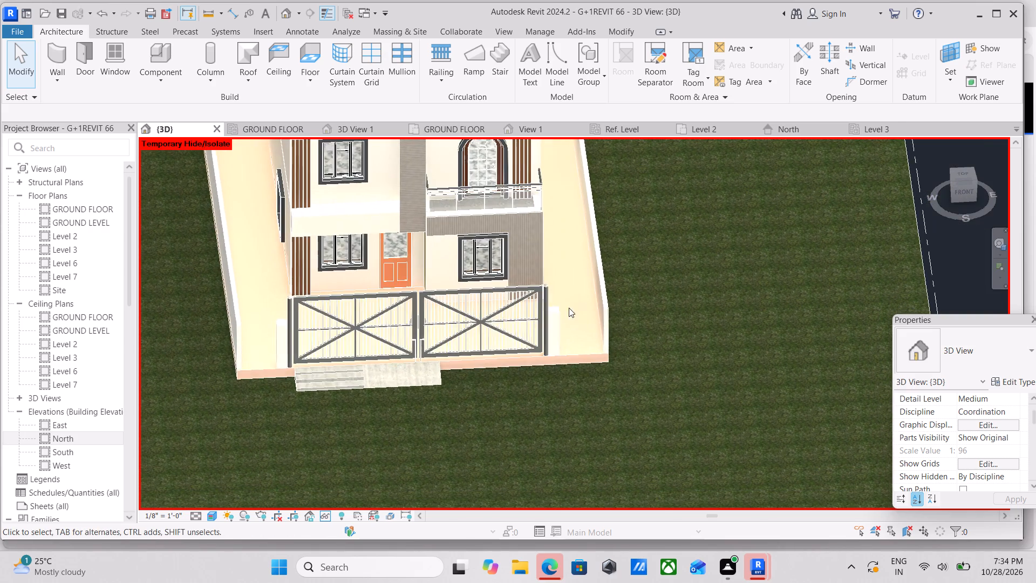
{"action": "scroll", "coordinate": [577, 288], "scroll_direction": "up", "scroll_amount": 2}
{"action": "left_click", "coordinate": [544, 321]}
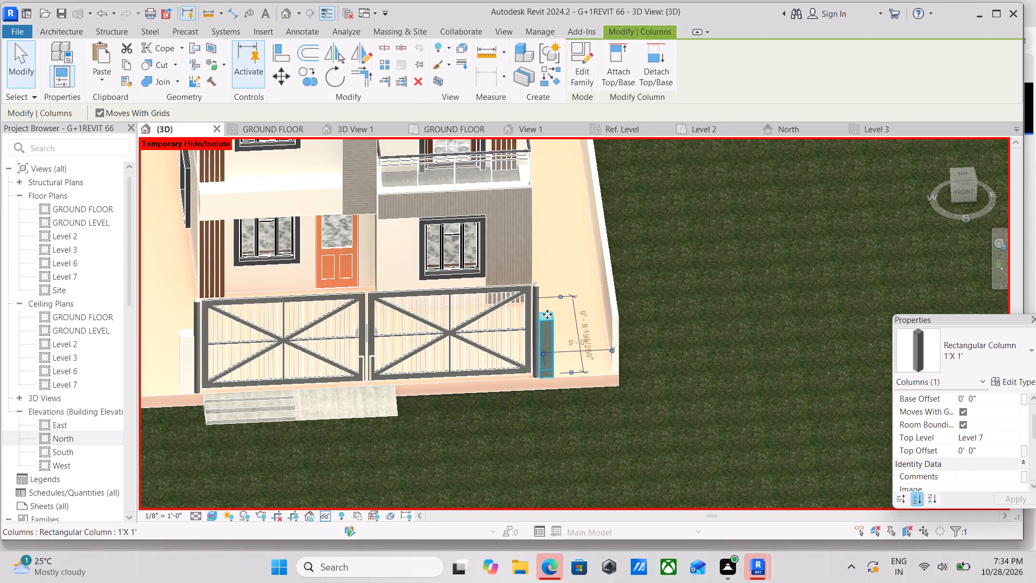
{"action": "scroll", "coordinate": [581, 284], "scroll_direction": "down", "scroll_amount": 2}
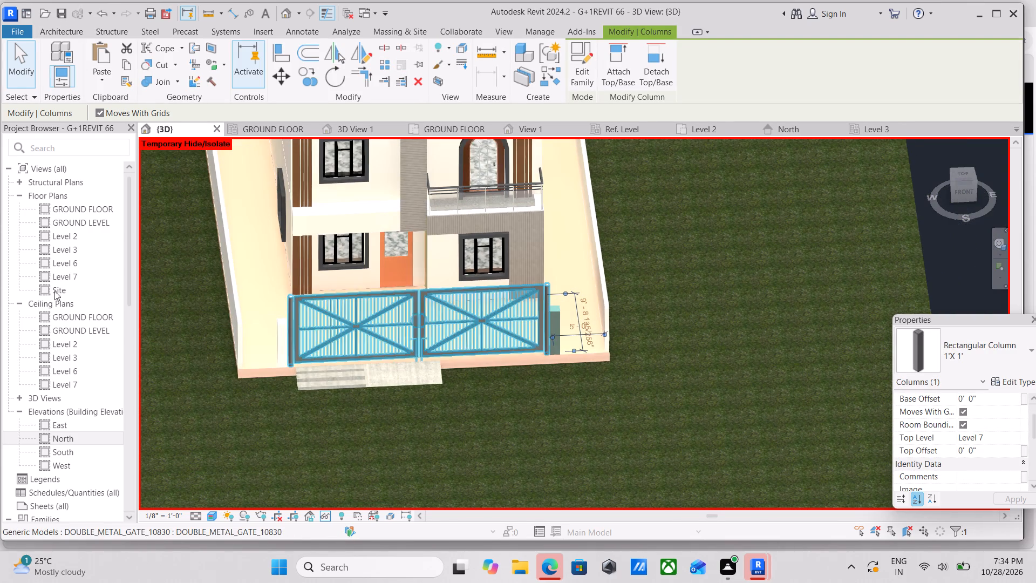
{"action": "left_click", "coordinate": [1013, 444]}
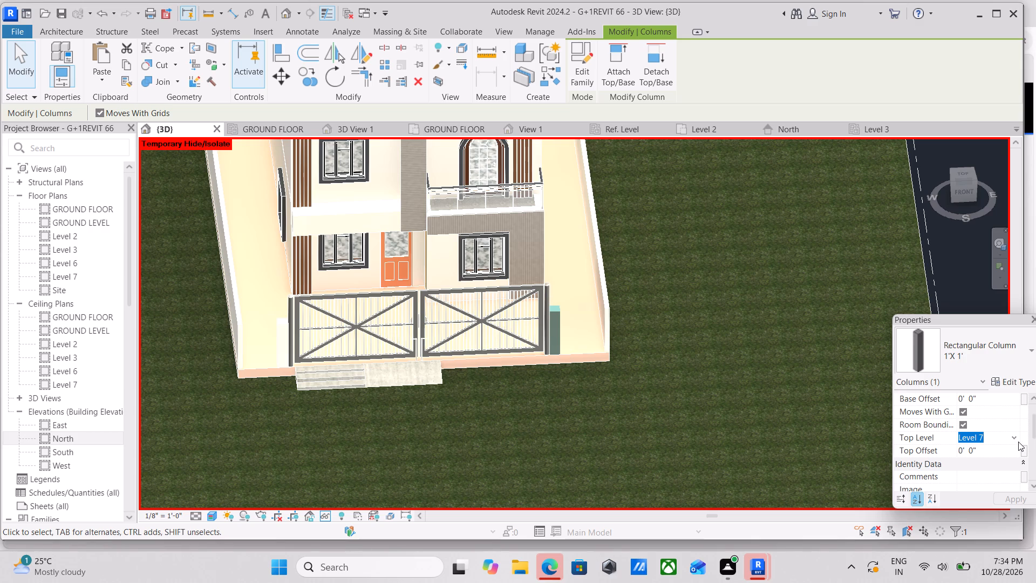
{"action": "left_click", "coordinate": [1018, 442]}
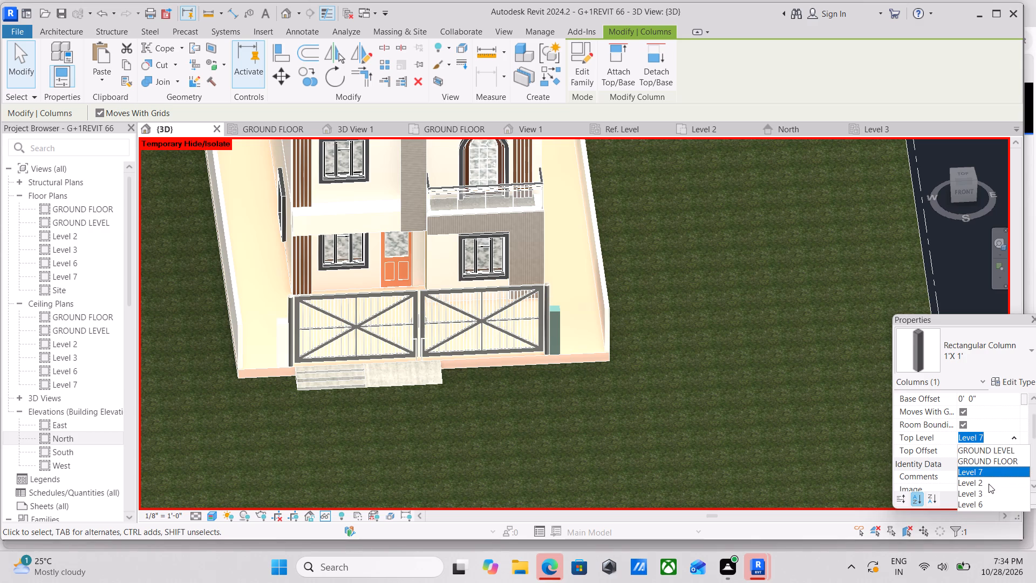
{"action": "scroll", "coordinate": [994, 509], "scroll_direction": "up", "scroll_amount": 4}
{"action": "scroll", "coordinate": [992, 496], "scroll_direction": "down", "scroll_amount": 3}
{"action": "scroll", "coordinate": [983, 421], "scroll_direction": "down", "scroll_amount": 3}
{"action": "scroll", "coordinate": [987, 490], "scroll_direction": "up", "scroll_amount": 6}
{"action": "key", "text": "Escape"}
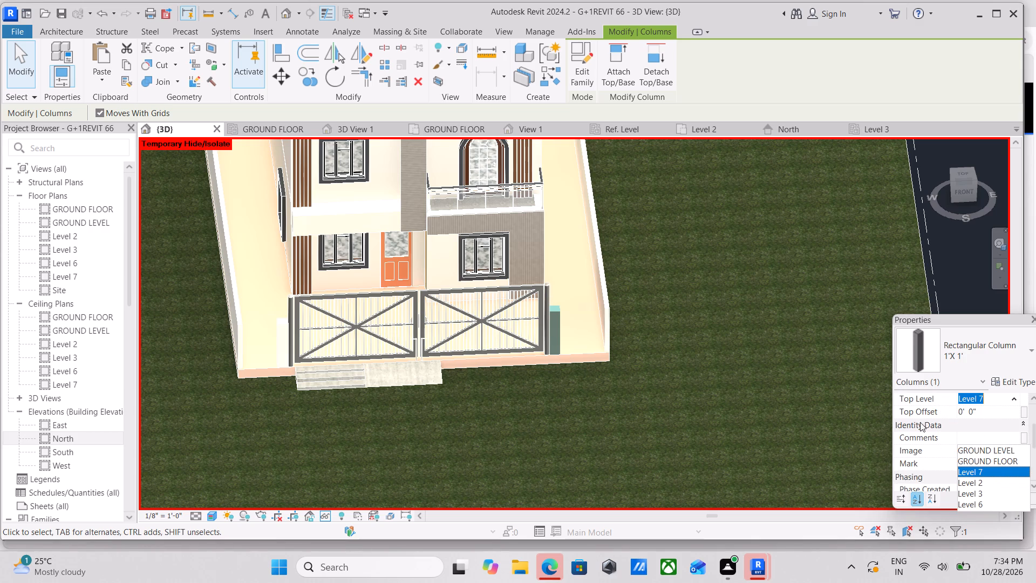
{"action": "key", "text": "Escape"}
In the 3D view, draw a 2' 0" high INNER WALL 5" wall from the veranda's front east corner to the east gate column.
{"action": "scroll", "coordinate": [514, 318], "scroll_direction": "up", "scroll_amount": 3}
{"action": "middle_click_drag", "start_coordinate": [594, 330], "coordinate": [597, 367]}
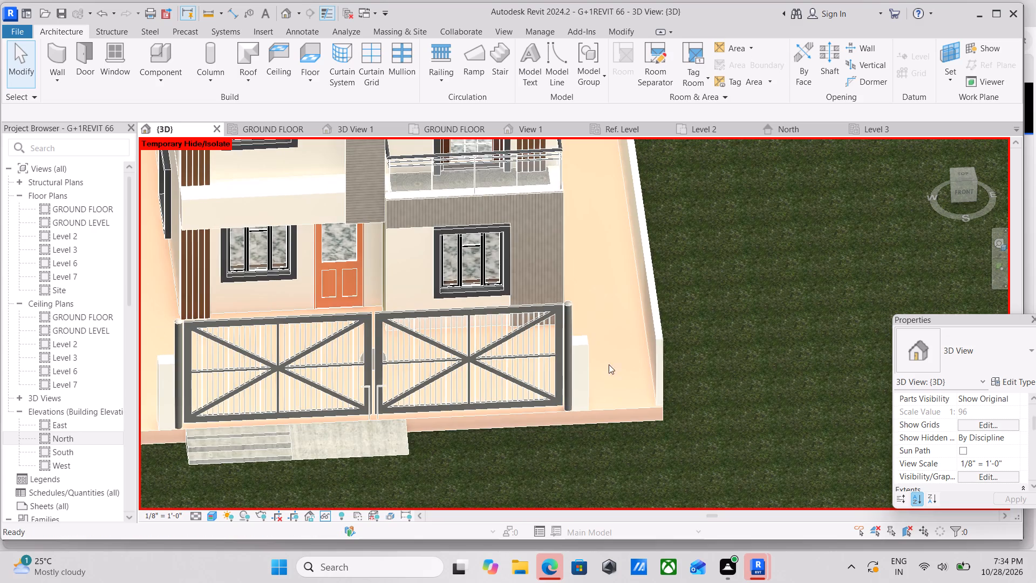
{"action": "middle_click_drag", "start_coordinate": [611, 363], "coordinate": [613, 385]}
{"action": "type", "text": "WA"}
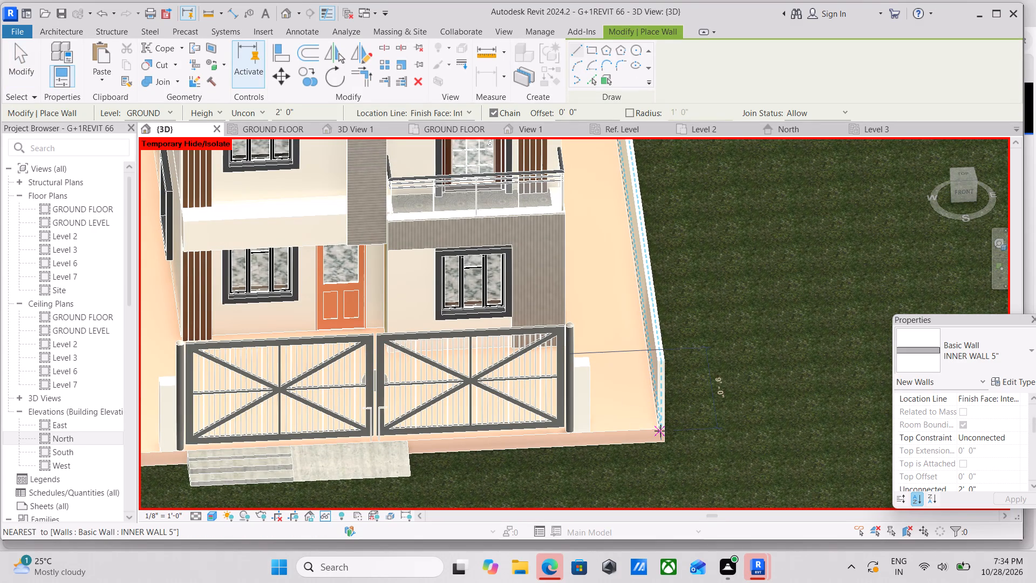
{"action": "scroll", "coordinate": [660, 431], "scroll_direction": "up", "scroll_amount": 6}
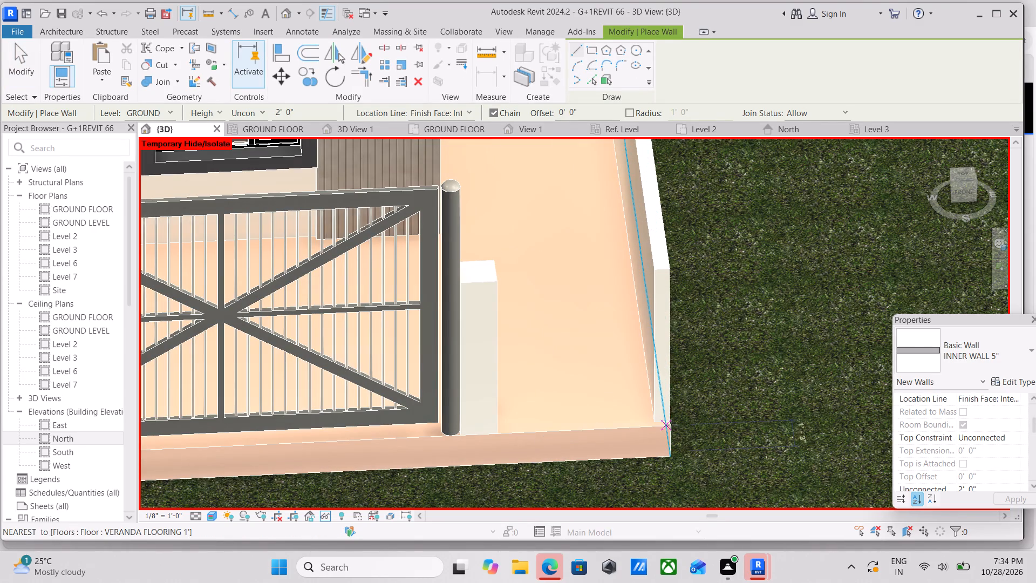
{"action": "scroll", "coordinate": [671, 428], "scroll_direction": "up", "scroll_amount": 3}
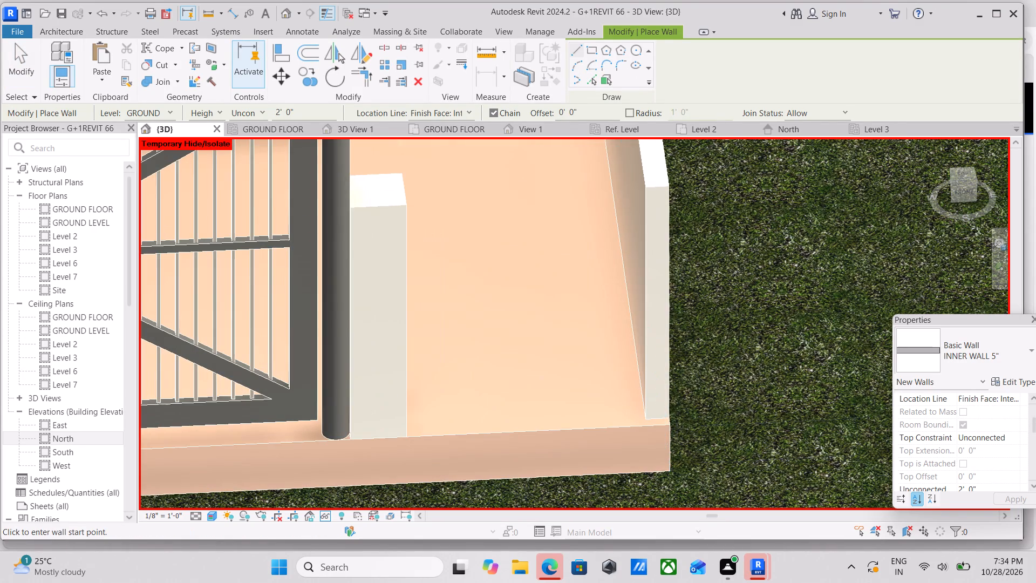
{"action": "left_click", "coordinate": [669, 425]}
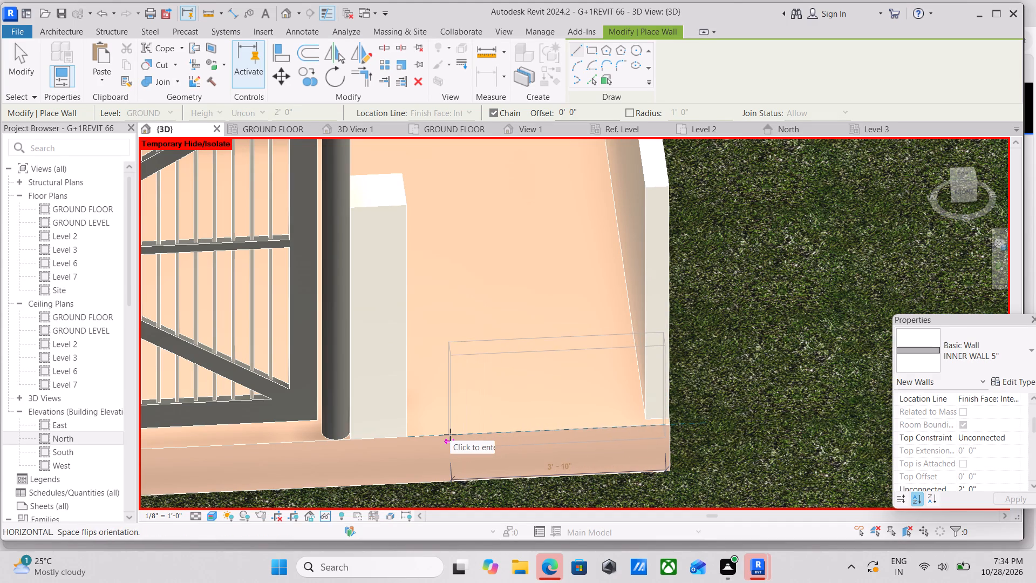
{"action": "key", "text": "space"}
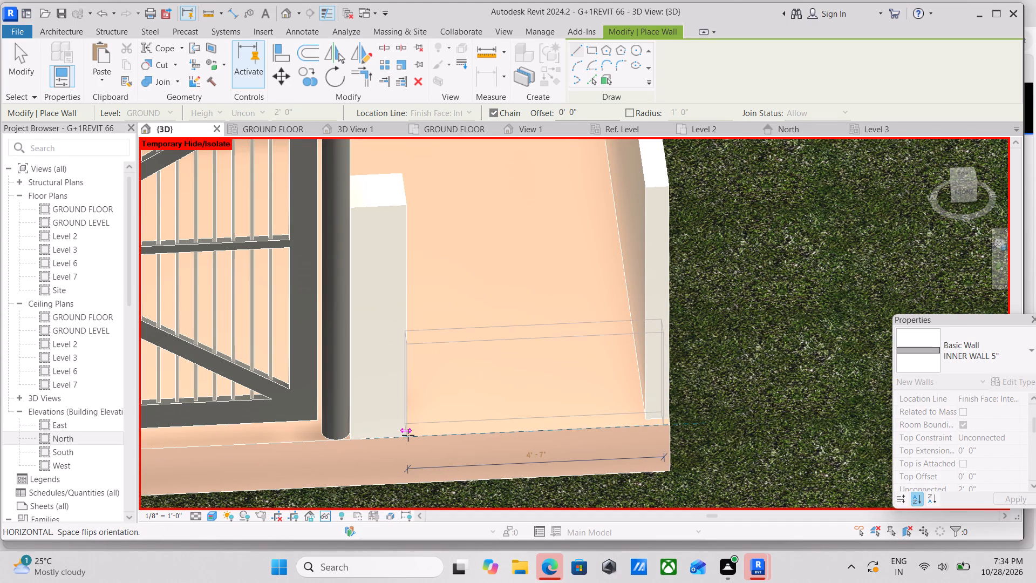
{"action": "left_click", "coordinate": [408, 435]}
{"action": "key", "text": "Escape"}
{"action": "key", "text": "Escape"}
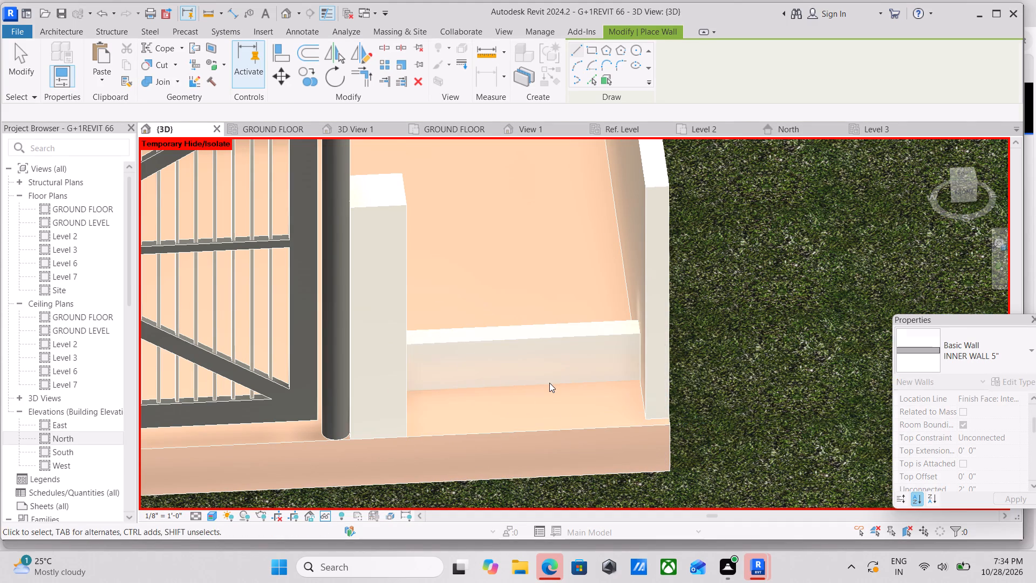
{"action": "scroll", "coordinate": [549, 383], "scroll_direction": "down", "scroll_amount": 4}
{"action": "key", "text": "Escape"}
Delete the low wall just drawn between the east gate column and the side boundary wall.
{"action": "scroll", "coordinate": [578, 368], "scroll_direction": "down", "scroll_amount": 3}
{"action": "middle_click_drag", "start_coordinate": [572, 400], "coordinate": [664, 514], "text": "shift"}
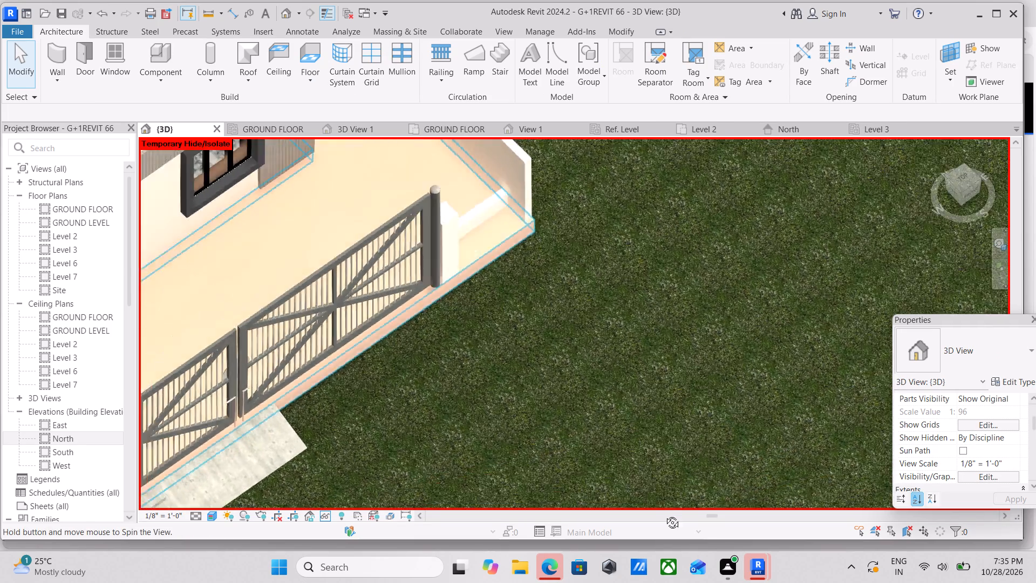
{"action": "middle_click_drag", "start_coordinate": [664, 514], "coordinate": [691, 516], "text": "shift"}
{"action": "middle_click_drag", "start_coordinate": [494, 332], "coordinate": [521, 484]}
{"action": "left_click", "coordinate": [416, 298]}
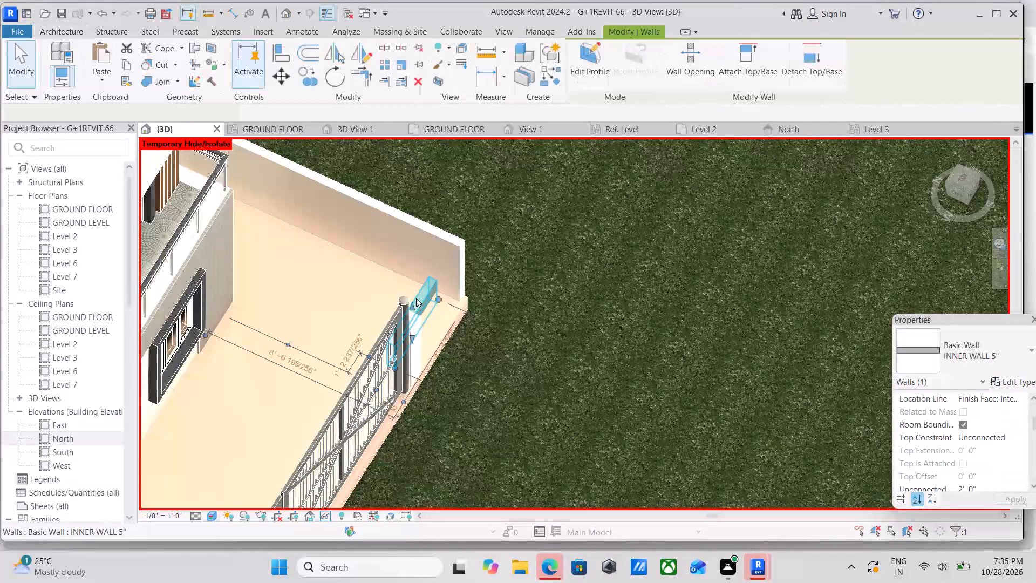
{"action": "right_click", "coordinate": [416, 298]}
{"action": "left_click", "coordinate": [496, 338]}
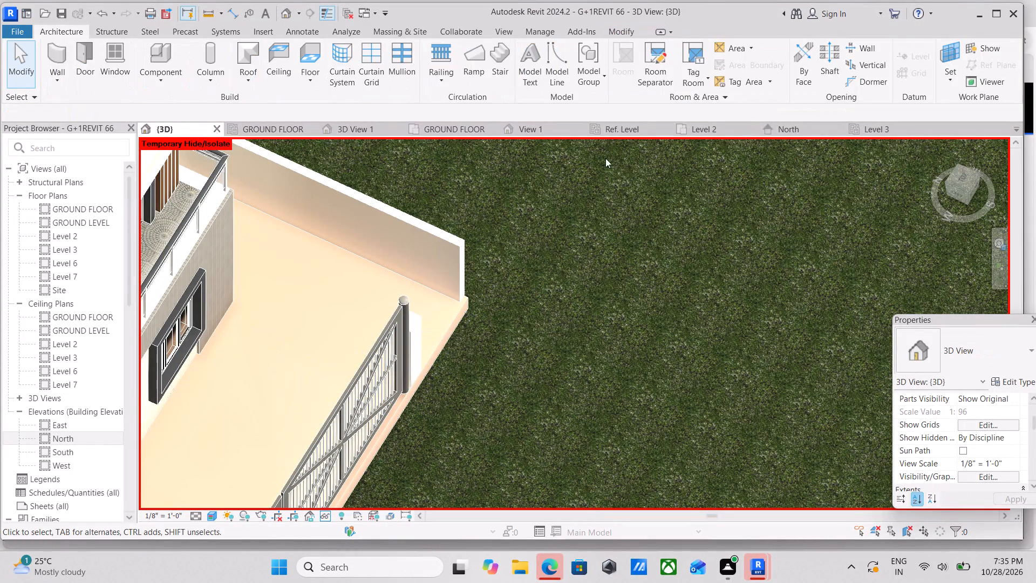
In the GROUND FLOOR plan, draw a 5' 0" high INNER WALL 5" wall from the veranda's front east corner to the east gate column.
{"action": "left_click", "coordinate": [473, 127]}
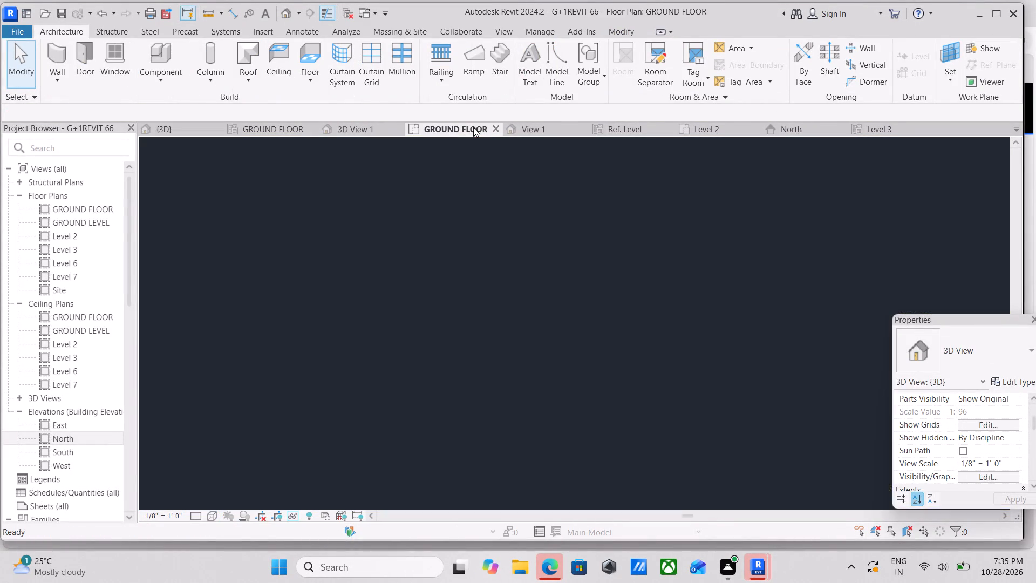
{"action": "type", "text": "WA"}
{"action": "scroll", "coordinate": [766, 321], "scroll_direction": "up", "scroll_amount": 3}
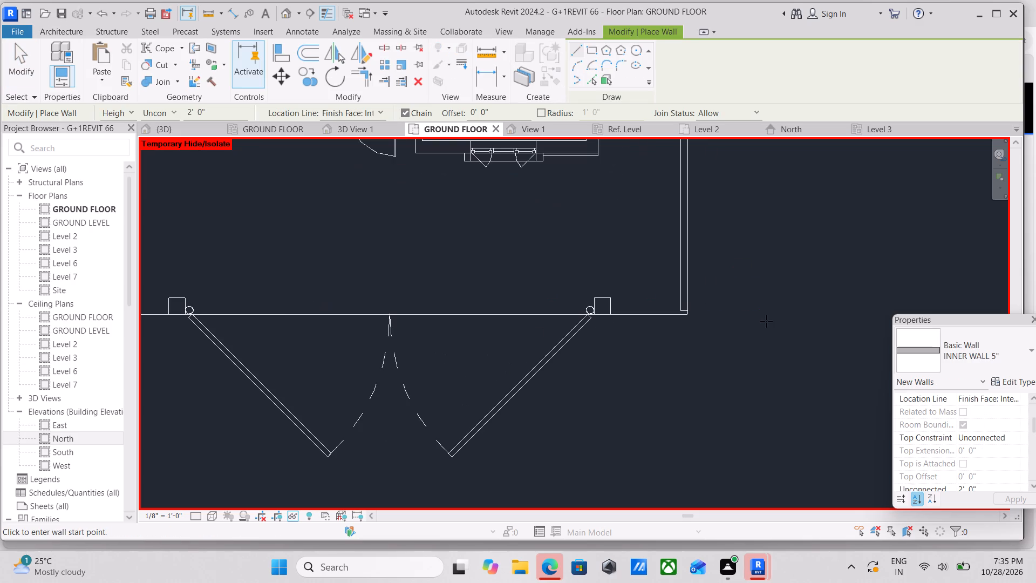
{"action": "scroll", "coordinate": [961, 445], "scroll_direction": "down", "scroll_amount": 1}
{"action": "scroll", "coordinate": [983, 451], "scroll_direction": "up", "scroll_amount": 1}
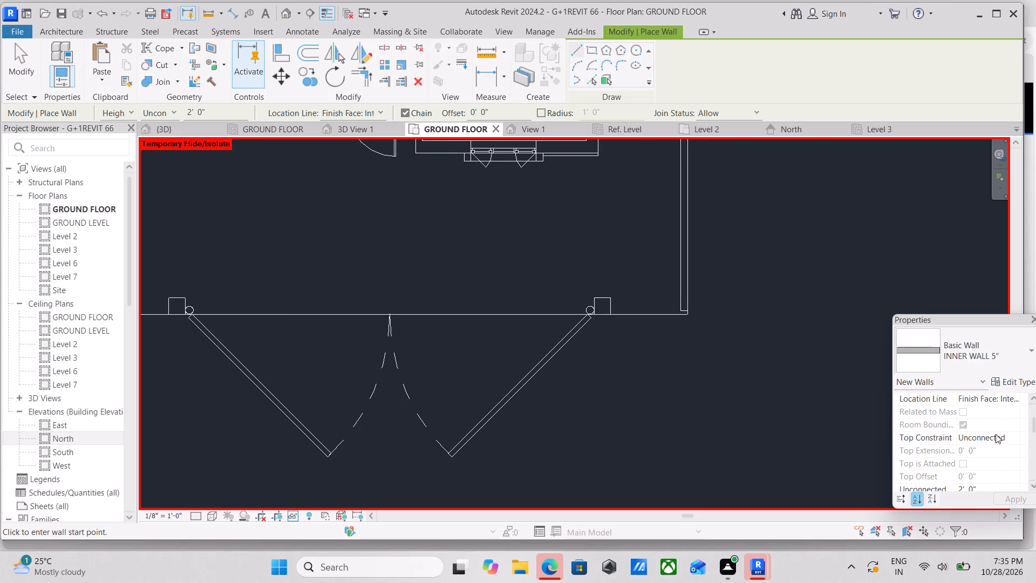
{"action": "left_click", "coordinate": [1003, 438]}
{"action": "left_click", "coordinate": [1014, 438]}
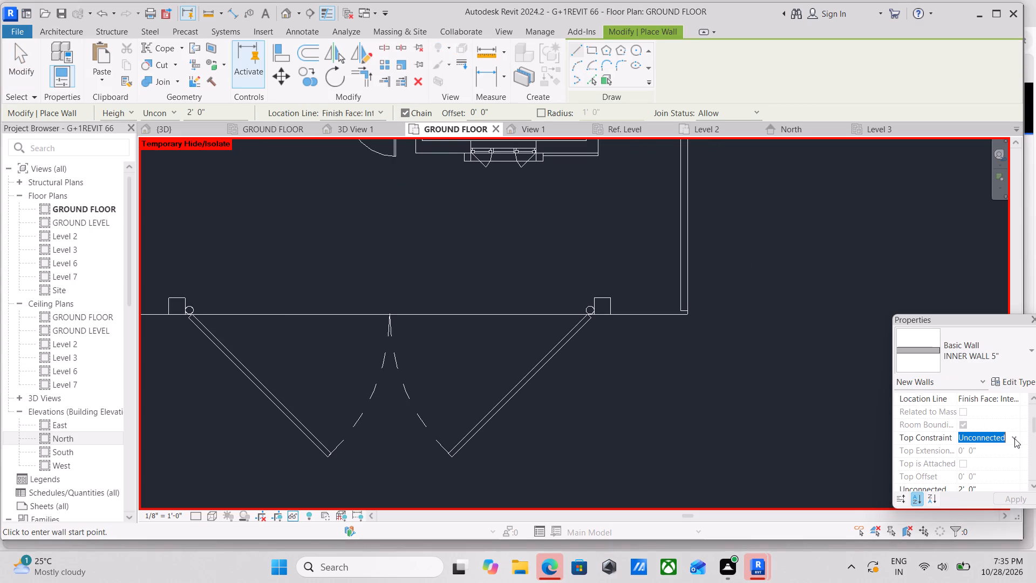
{"action": "left_click", "coordinate": [1014, 438]}
{"action": "scroll", "coordinate": [995, 450], "scroll_direction": "down", "scroll_amount": 1}
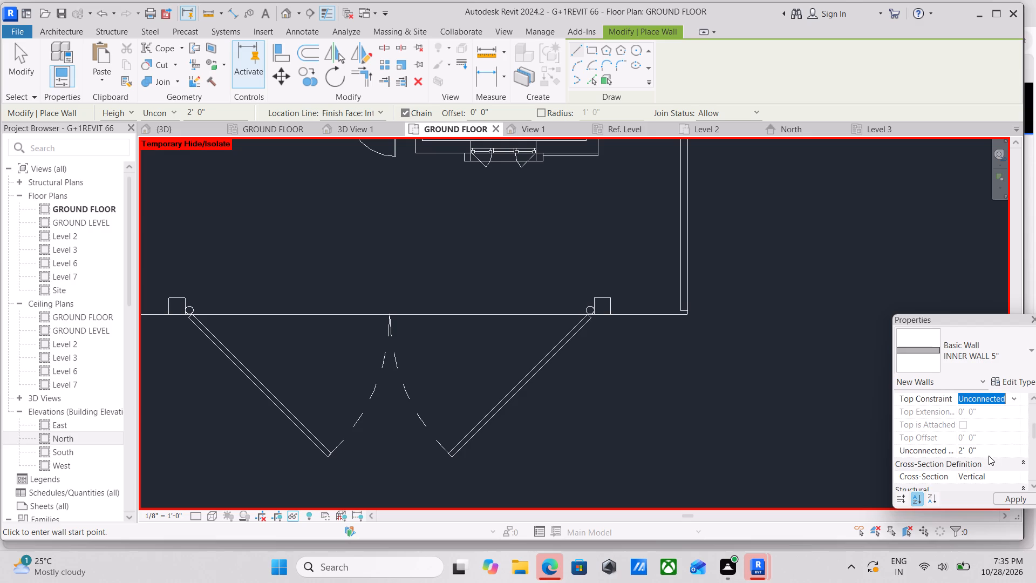
{"action": "left_click", "coordinate": [990, 450]}
{"action": "left_click", "coordinate": [990, 450]}
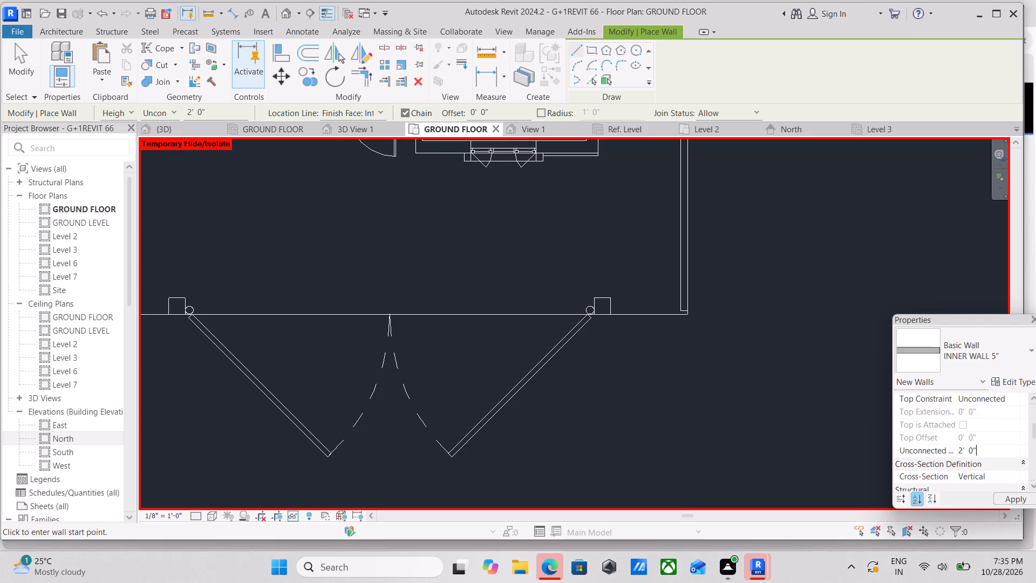
{"action": "left_click_drag", "start_coordinate": [990, 450], "coordinate": [942, 455]}
{"action": "key", "text": "5"}
{"action": "key", "text": "apostrophe"}
{"action": "key", "text": "Return"}
{"action": "scroll", "coordinate": [661, 298], "scroll_direction": "up", "scroll_amount": 4}
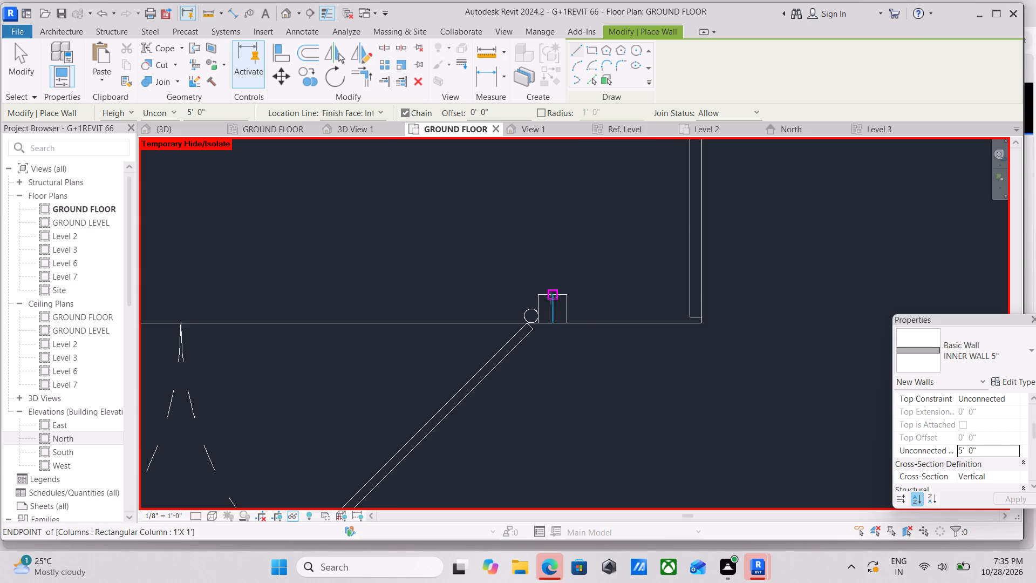
{"action": "left_click", "coordinate": [706, 324]}
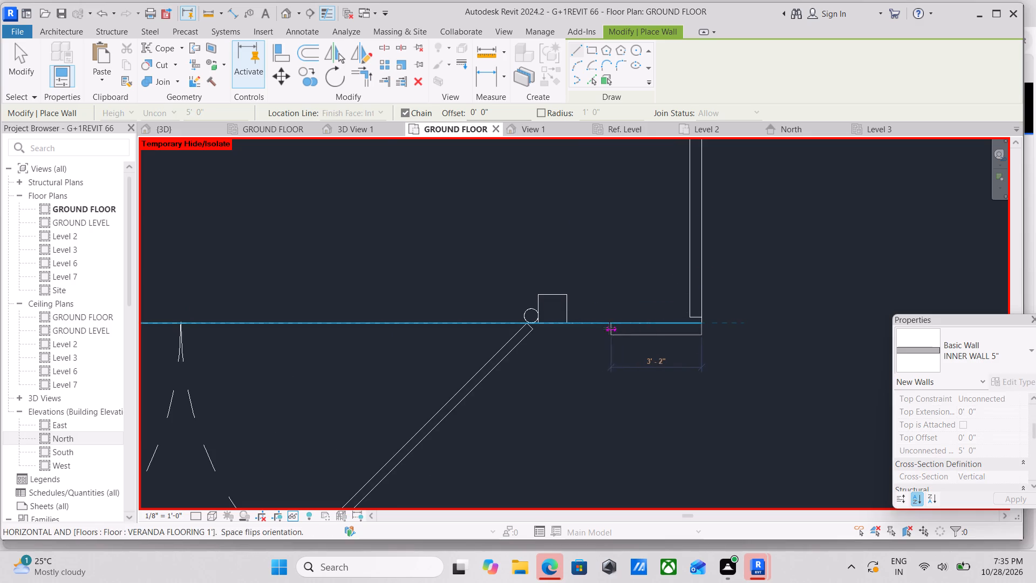
{"action": "key", "text": "space"}
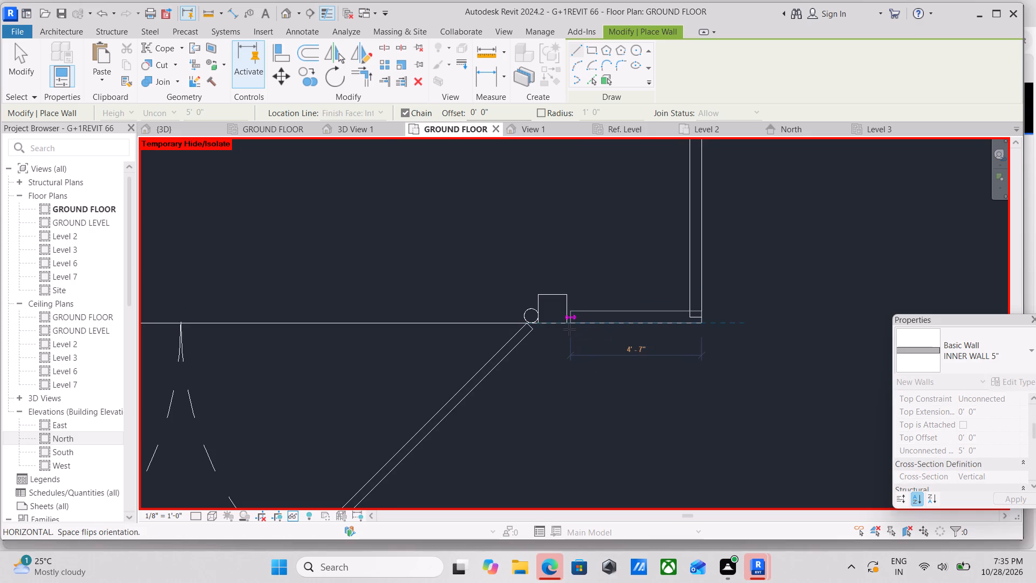
{"action": "left_click", "coordinate": [569, 321]}
{"action": "key", "text": "grave"}
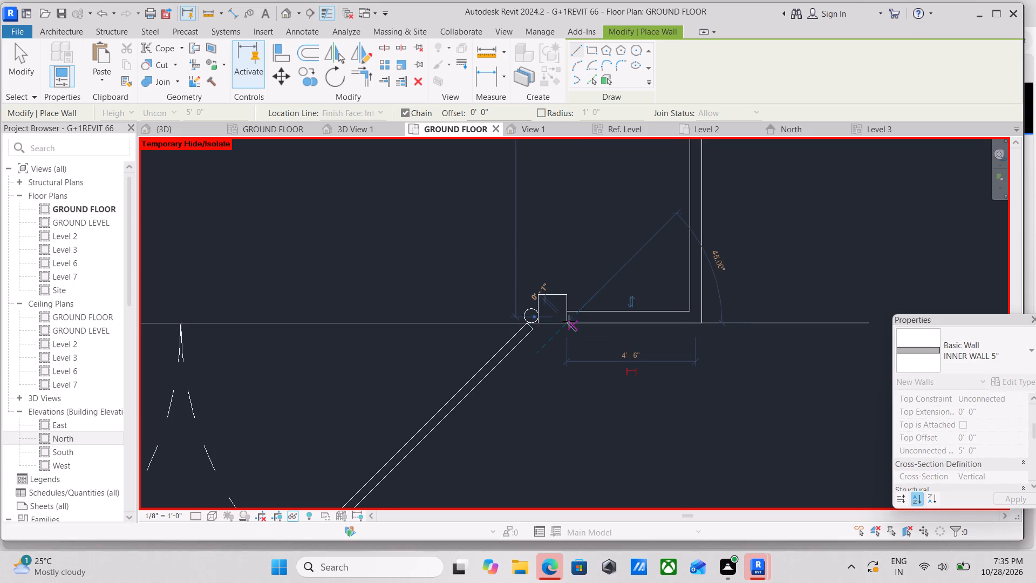
{"action": "scroll", "coordinate": [649, 351], "scroll_direction": "down", "scroll_amount": 2}
{"action": "key", "text": "grave"}
{"action": "key", "text": "grave"}
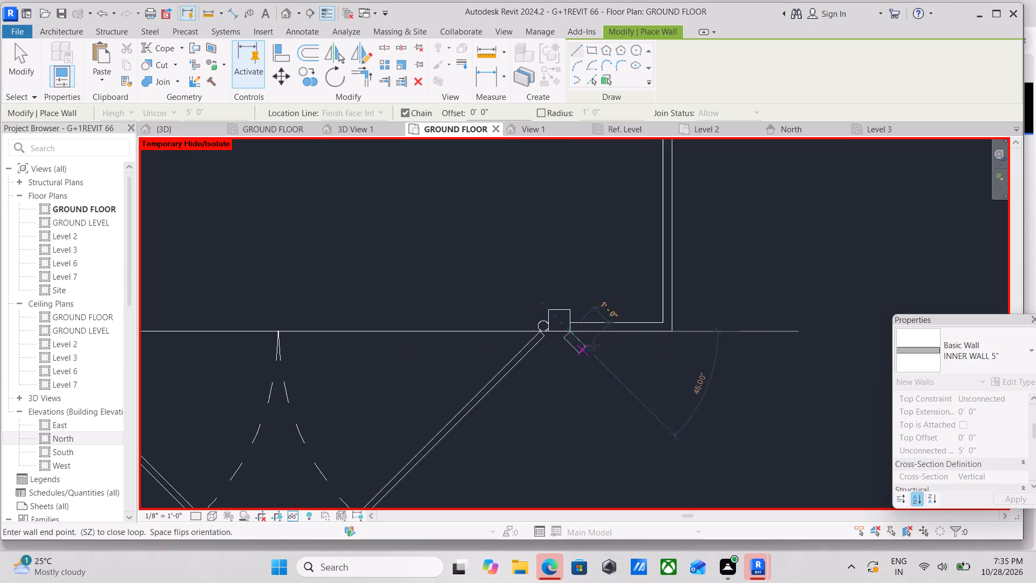
{"action": "key", "text": "Escape"}
Draw a matching 5' 0" high INNER WALL 5" wall from the veranda's front west corner to the west gate column.
{"action": "scroll", "coordinate": [385, 357], "scroll_direction": "down", "scroll_amount": 3}
{"action": "middle_click_drag", "start_coordinate": [373, 357], "coordinate": [761, 343]}
{"action": "scroll", "coordinate": [423, 324], "scroll_direction": "up", "scroll_amount": 1}
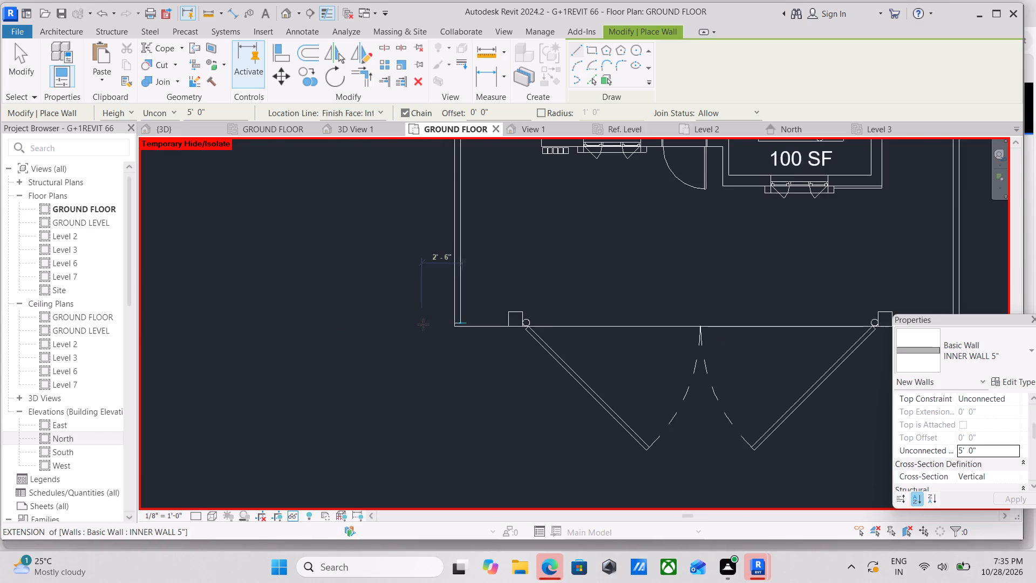
{"action": "scroll", "coordinate": [423, 324], "scroll_direction": "up", "scroll_amount": 6}
{"action": "left_click", "coordinate": [471, 325]}
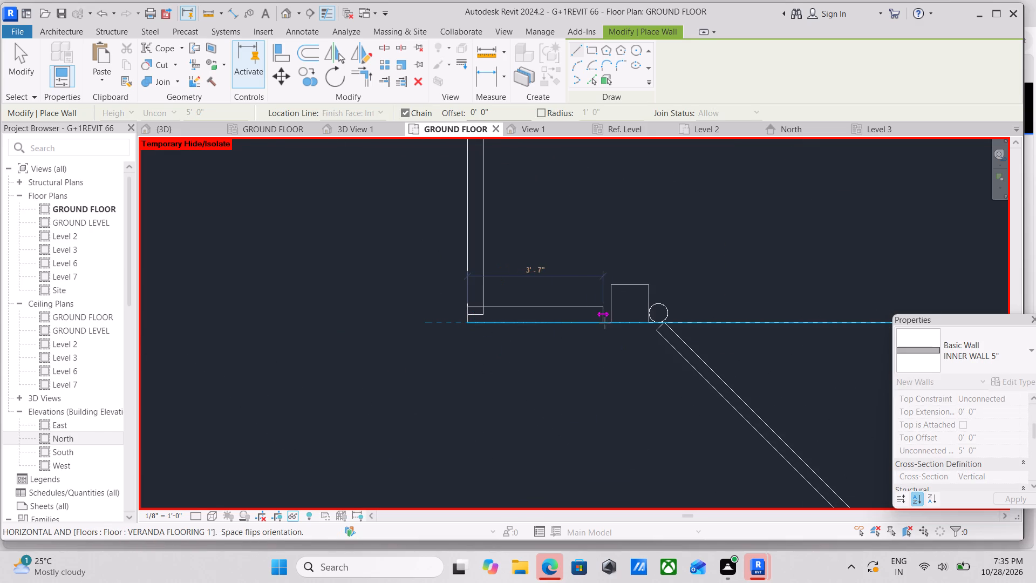
{"action": "left_click", "coordinate": [605, 323]}
{"action": "key", "text": "Escape"}
{"action": "key", "text": "Escape"}
{"action": "scroll", "coordinate": [655, 281], "scroll_direction": "down", "scroll_amount": 3}
{"action": "key", "text": "Escape"}
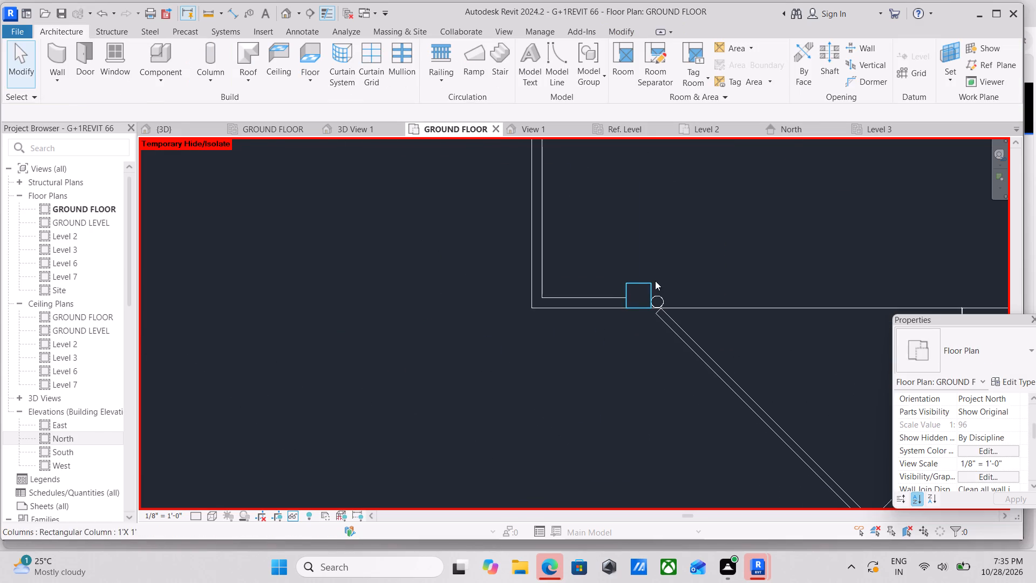
In the 3D view, reshape the ramp in front of the gate so it spans from the gate's middle to its east post.
{"action": "left_click", "coordinate": [169, 123]}
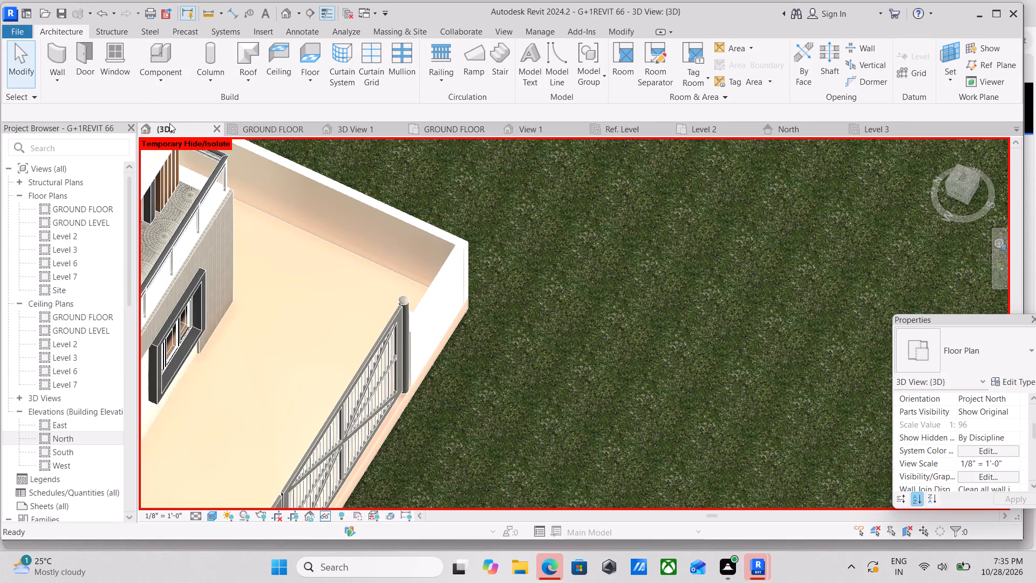
{"action": "scroll", "coordinate": [458, 306], "scroll_direction": "down", "scroll_amount": 3}
{"action": "middle_click_drag", "start_coordinate": [411, 401], "coordinate": [483, 235]}
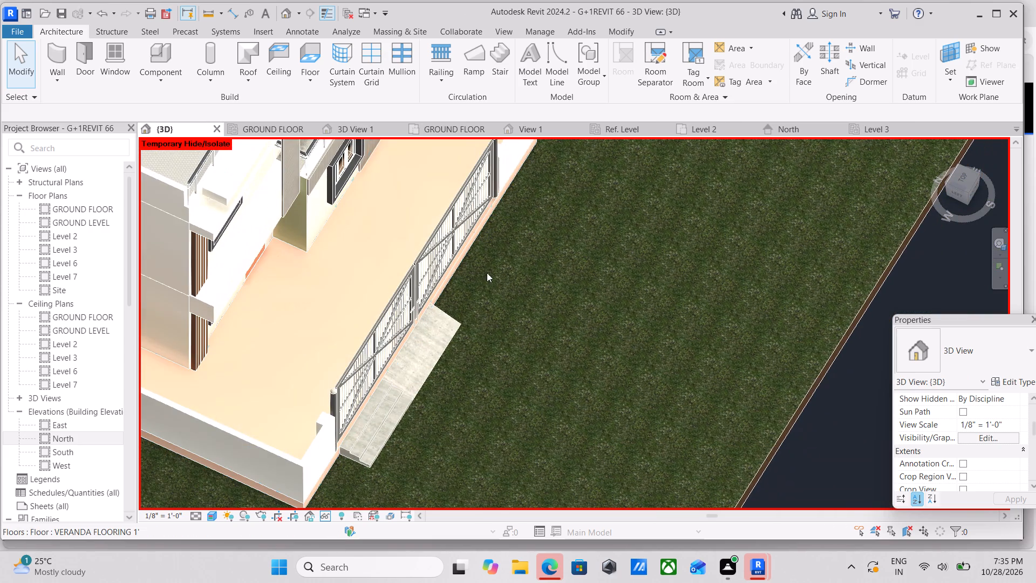
{"action": "middle_click_drag", "start_coordinate": [475, 397], "coordinate": [303, 243], "text": "shift"}
{"action": "middle_click_drag", "start_coordinate": [422, 338], "coordinate": [472, 405]}
{"action": "middle_click_drag", "start_coordinate": [536, 419], "coordinate": [572, 447]}
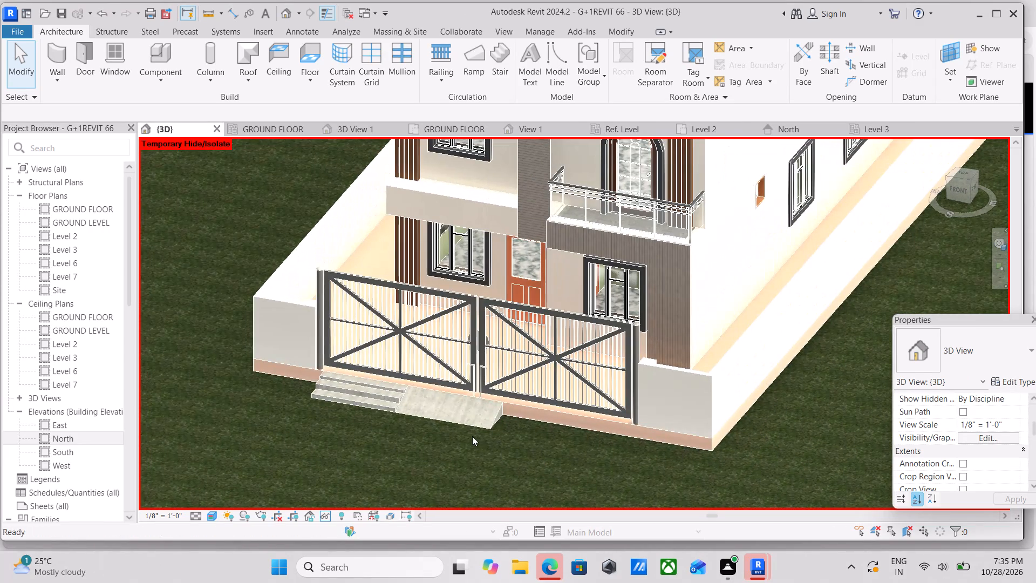
{"action": "left_click", "coordinate": [487, 421]}
{"action": "scroll", "coordinate": [505, 414], "scroll_direction": "up", "scroll_amount": 2}
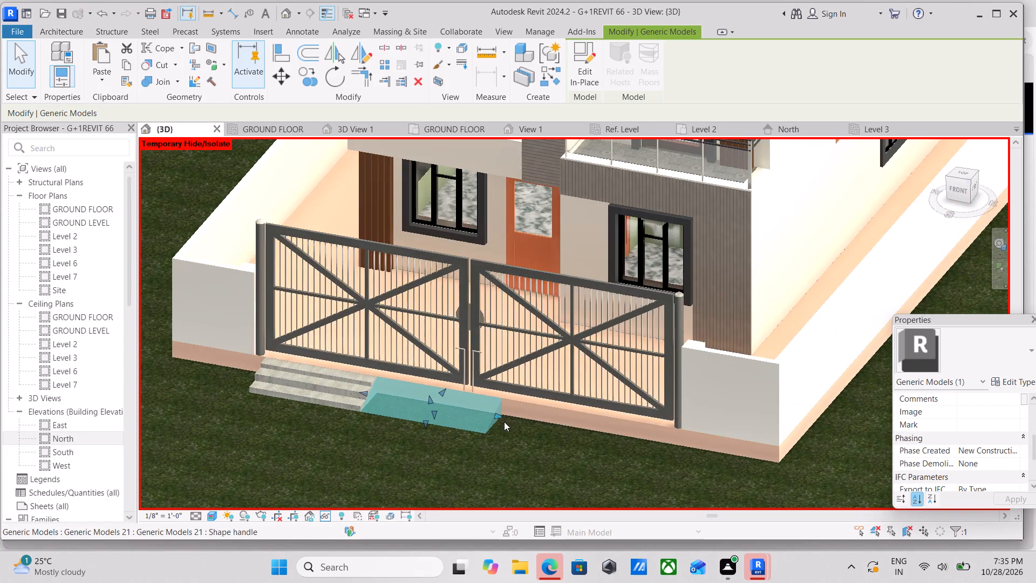
{"action": "left_click_drag", "start_coordinate": [502, 417], "coordinate": [674, 457]}
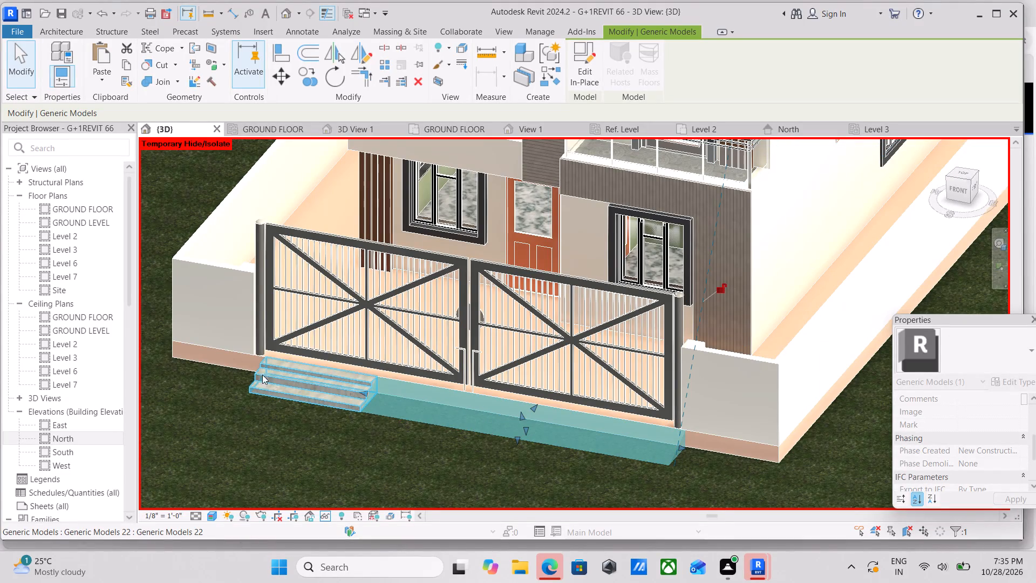
{"action": "left_click_drag", "start_coordinate": [360, 393], "coordinate": [419, 410]}
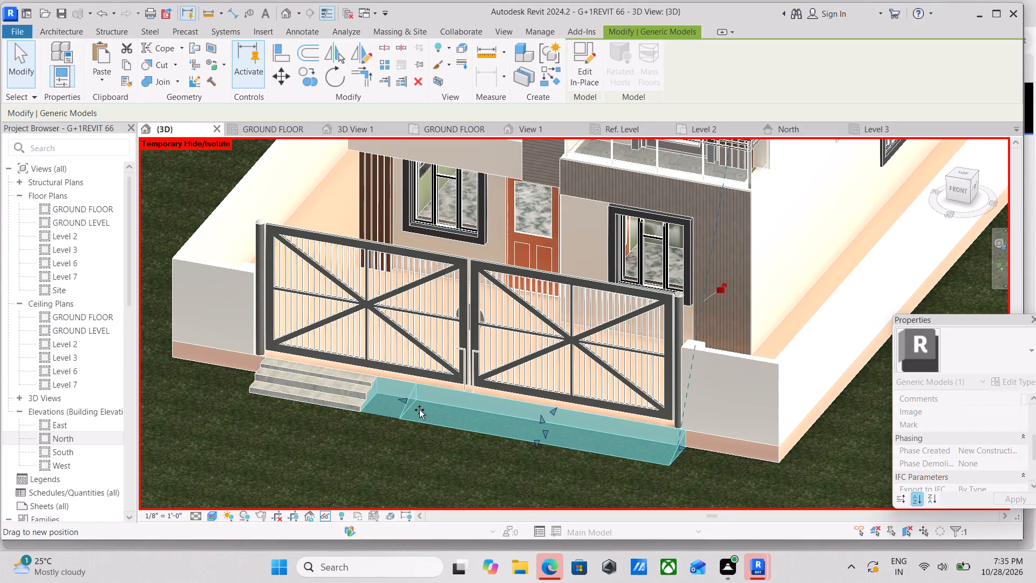
{"action": "left_click_drag", "start_coordinate": [419, 410], "coordinate": [457, 415]}
Lengthen the entrance steps in front of the gate's west half until they meet the ramp's west end.
{"action": "left_click", "coordinate": [362, 389]}
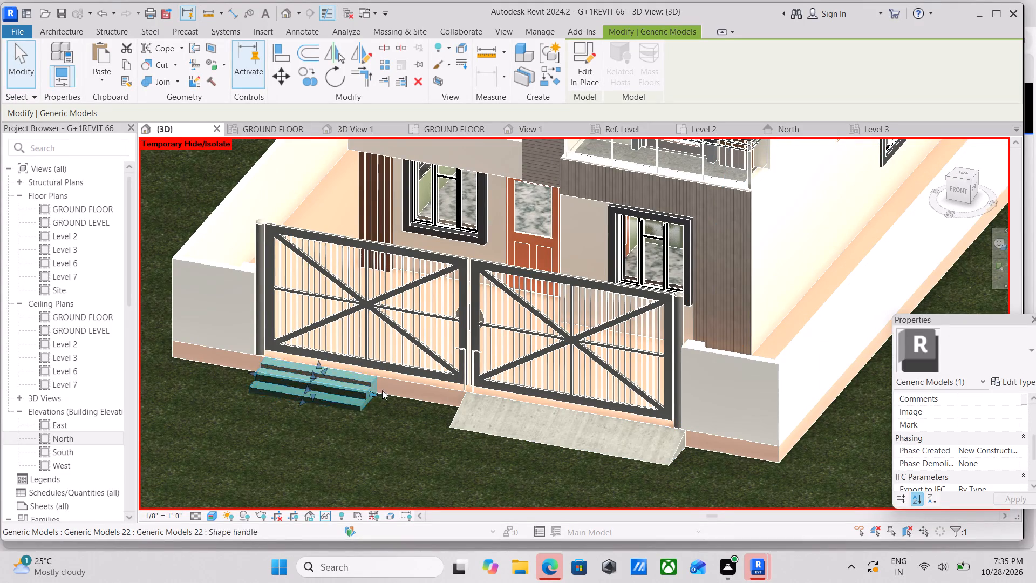
{"action": "left_click_drag", "start_coordinate": [375, 392], "coordinate": [440, 421]}
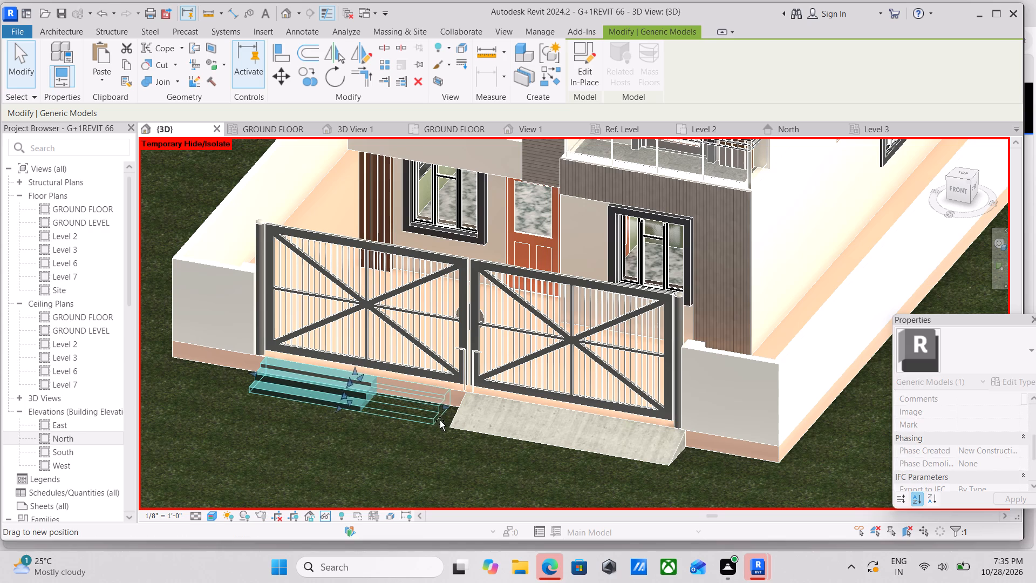
{"action": "left_click_drag", "start_coordinate": [440, 421], "coordinate": [450, 429]}
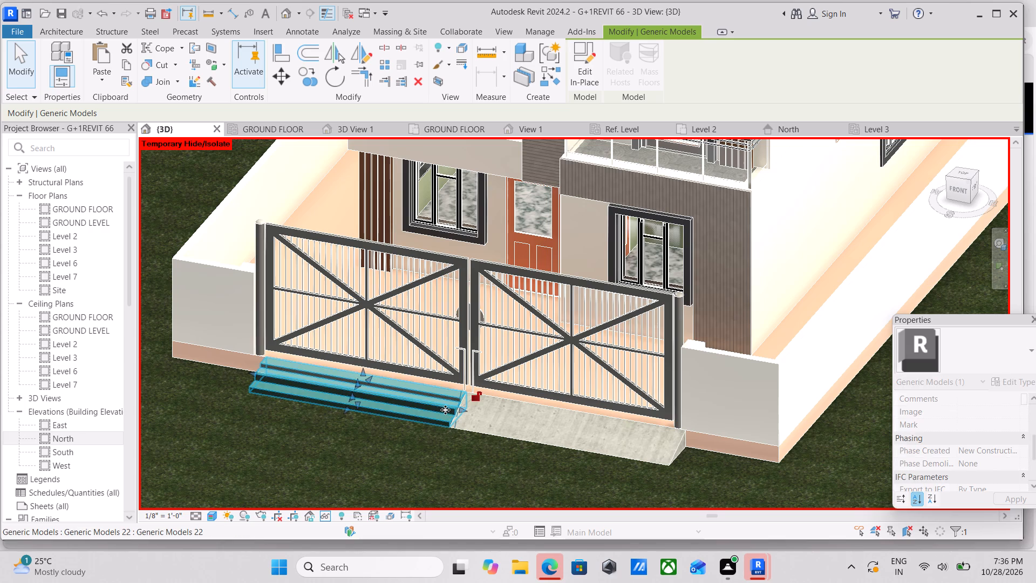
{"action": "scroll", "coordinate": [446, 393], "scroll_direction": "down", "scroll_amount": 3}
{"action": "key", "text": "Escape"}
Look over the whole house and its front entrance in the 3D view from both front corners.
{"action": "scroll", "coordinate": [462, 391], "scroll_direction": "down", "scroll_amount": 3}
{"action": "scroll", "coordinate": [408, 431], "scroll_direction": "down", "scroll_amount": 1}
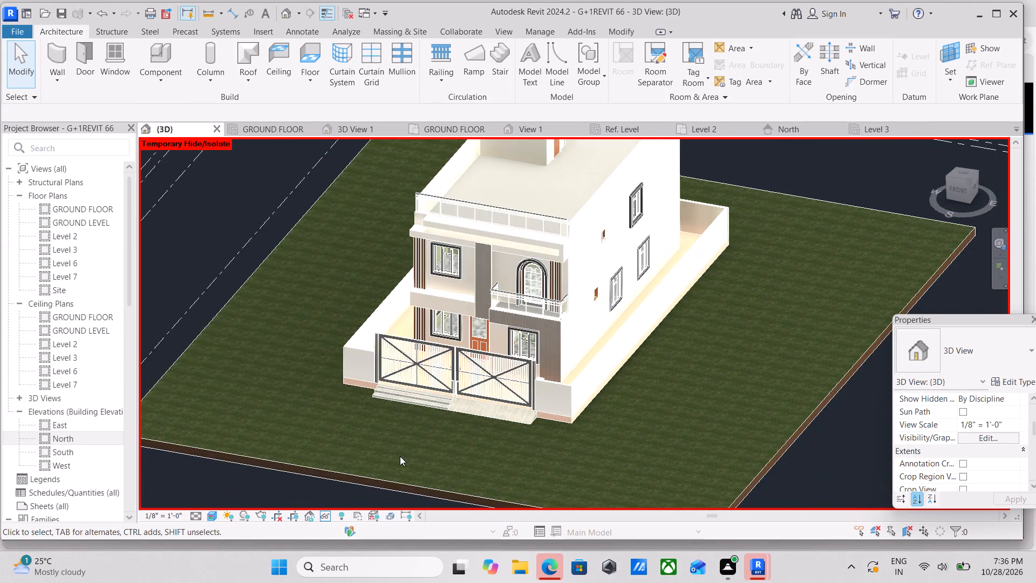
{"action": "middle_click_drag", "start_coordinate": [400, 452], "coordinate": [501, 445], "text": "shift"}
{"action": "middle_click_drag", "start_coordinate": [483, 430], "coordinate": [479, 477]}
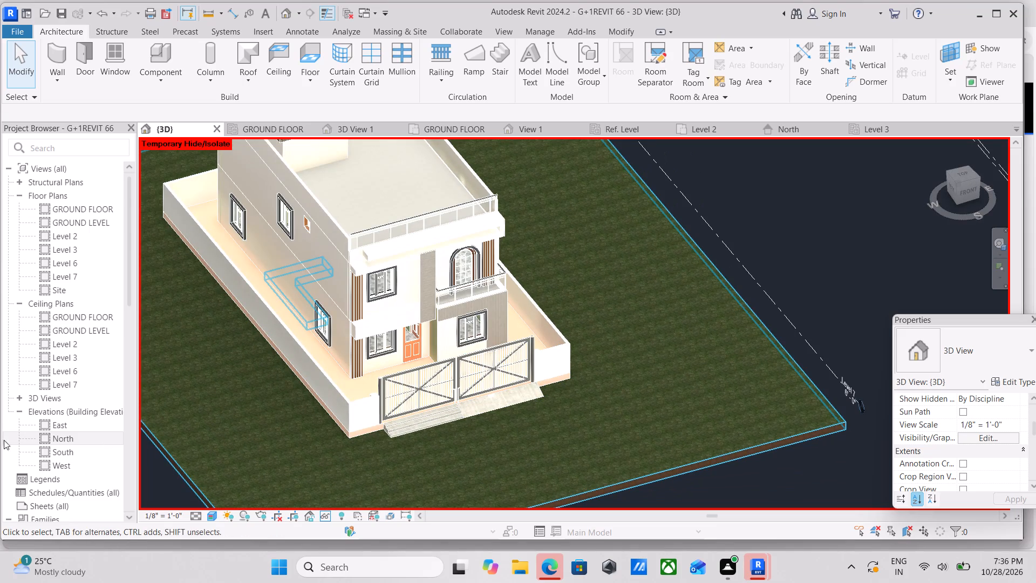
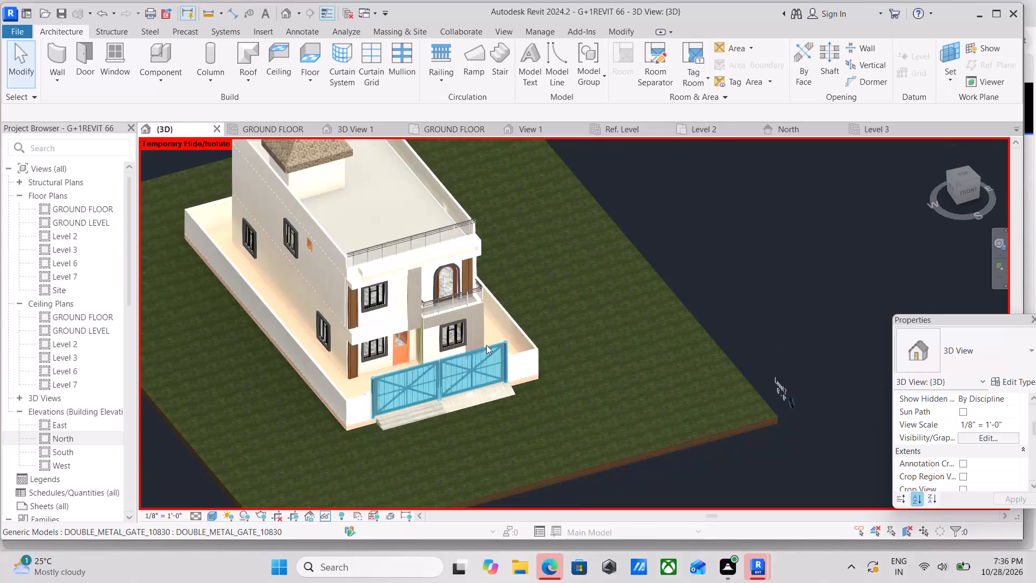
Inspect the gate, entrance steps and ramp up close in the 3D view, checking how they meet along the house front.
{"action": "middle_click_drag", "start_coordinate": [486, 345], "coordinate": [635, 344]}
{"action": "scroll", "coordinate": [562, 393], "scroll_direction": "up", "scroll_amount": 3}
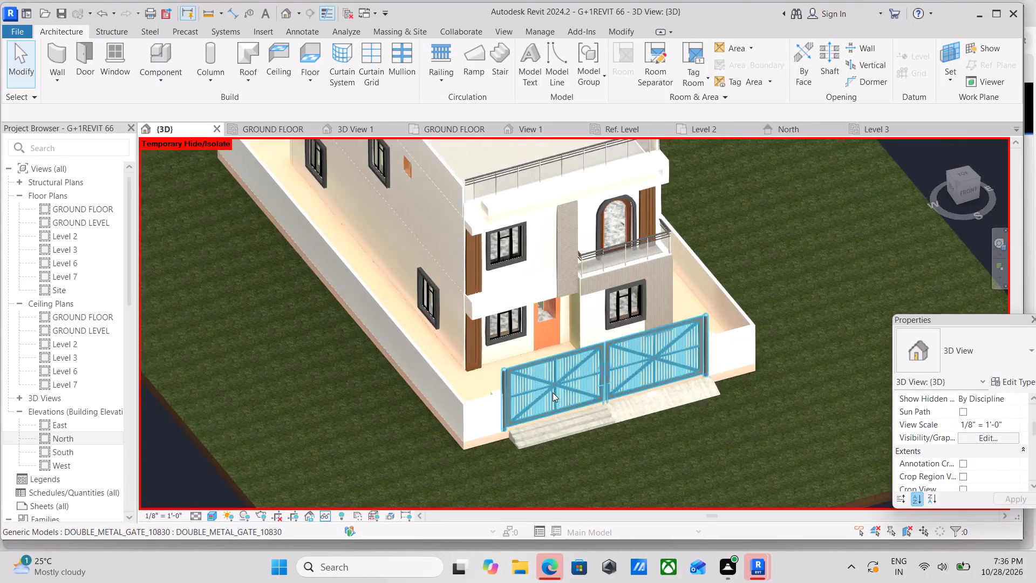
{"action": "scroll", "coordinate": [553, 392], "scroll_direction": "up", "scroll_amount": 2}
{"action": "scroll", "coordinate": [663, 337], "scroll_direction": "up", "scroll_amount": 2}
{"action": "middle_click_drag", "start_coordinate": [583, 436], "coordinate": [652, 392]}
{"action": "scroll", "coordinate": [756, 408], "scroll_direction": "up", "scroll_amount": 2}
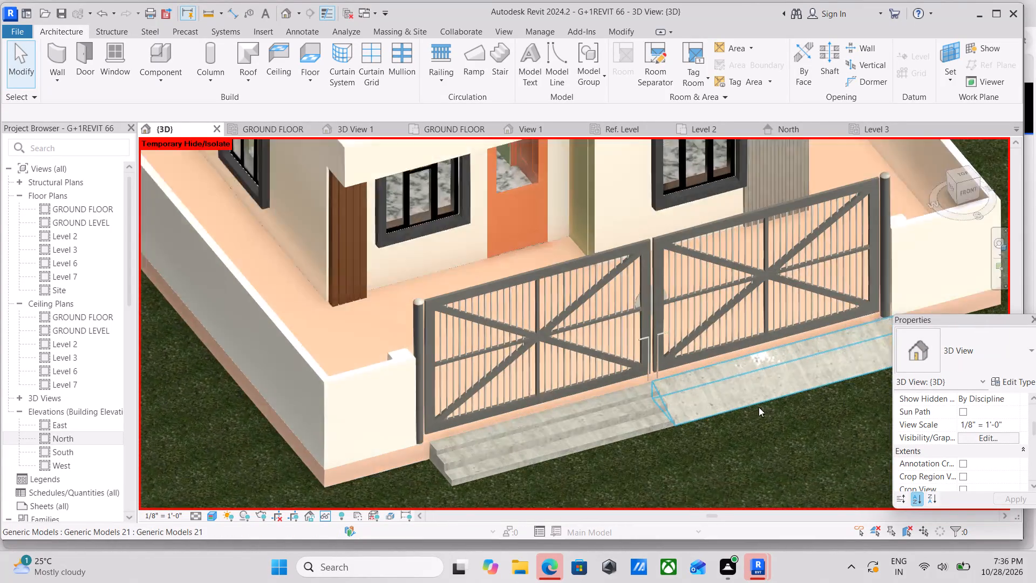
{"action": "scroll", "coordinate": [759, 407], "scroll_direction": "up", "scroll_amount": 4}
{"action": "scroll", "coordinate": [780, 393], "scroll_direction": "down", "scroll_amount": 3}
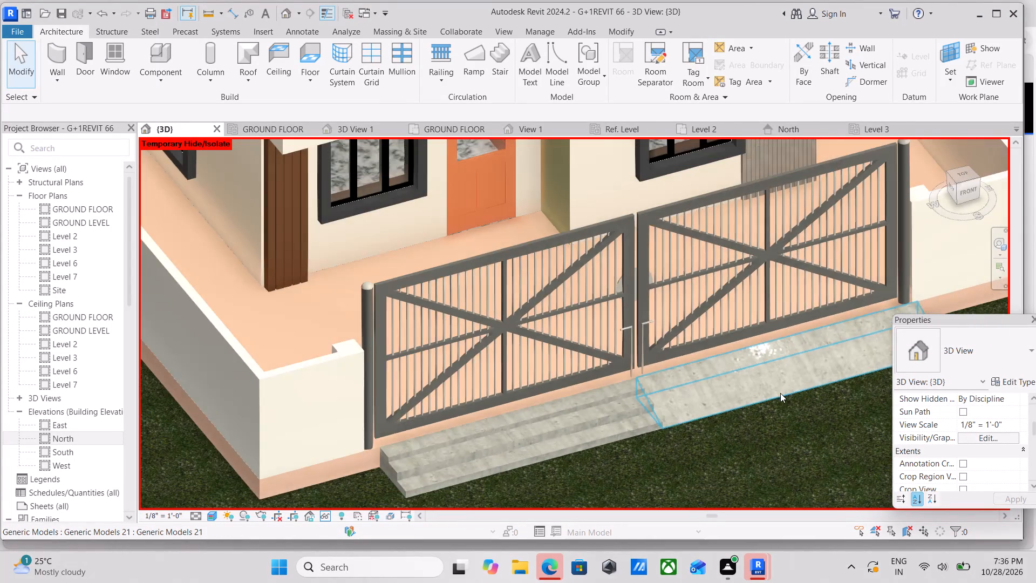
{"action": "scroll", "coordinate": [622, 407], "scroll_direction": "down", "scroll_amount": 2}
{"action": "middle_click_drag", "start_coordinate": [622, 407], "coordinate": [665, 386]}
{"action": "scroll", "coordinate": [678, 379], "scroll_direction": "down", "scroll_amount": 8}
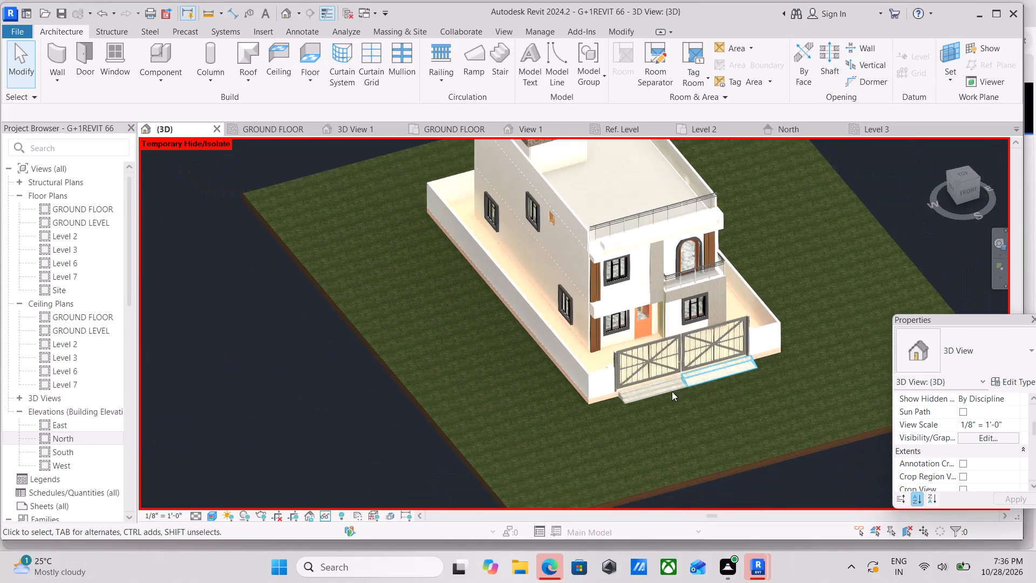
{"action": "middle_click_drag", "start_coordinate": [672, 391], "coordinate": [558, 323], "text": "shift"}
{"action": "middle_click_drag", "start_coordinate": [611, 361], "coordinate": [631, 381]}
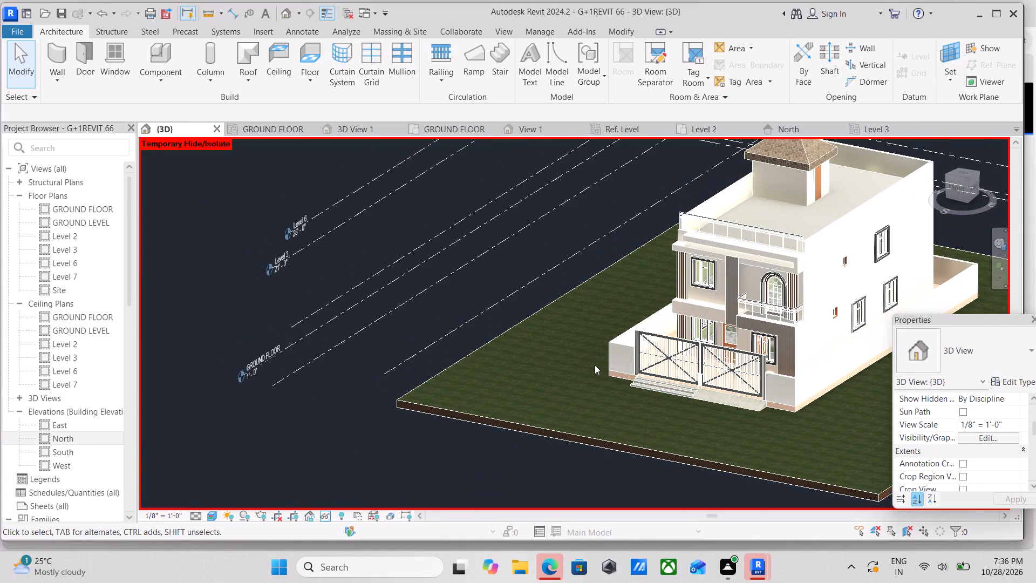
{"action": "middle_click_drag", "start_coordinate": [595, 365], "coordinate": [636, 395]}
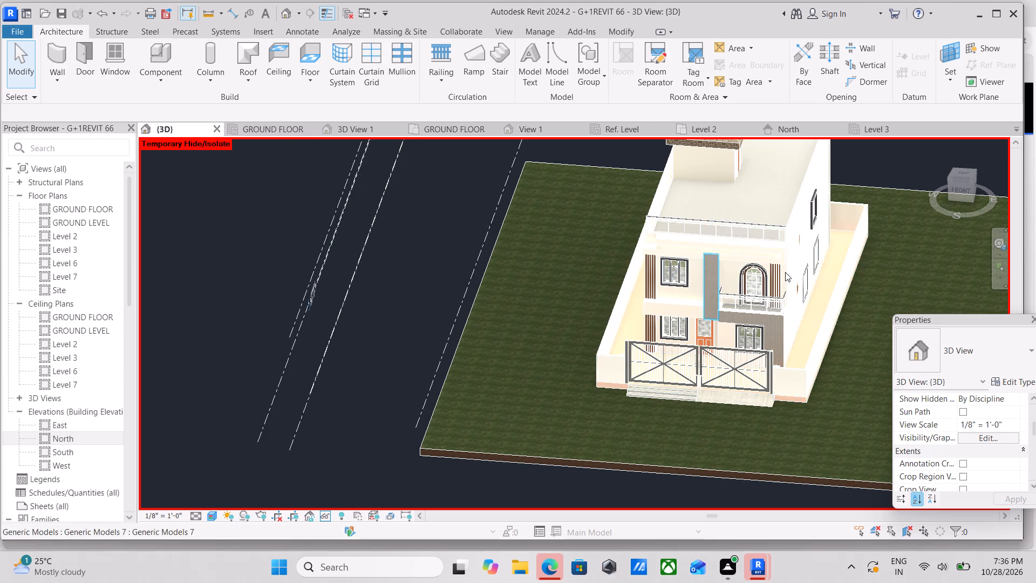
{"action": "scroll", "coordinate": [827, 312], "scroll_direction": "up", "scroll_amount": 3}
{"action": "middle_click_drag", "start_coordinate": [827, 314], "coordinate": [720, 194]}
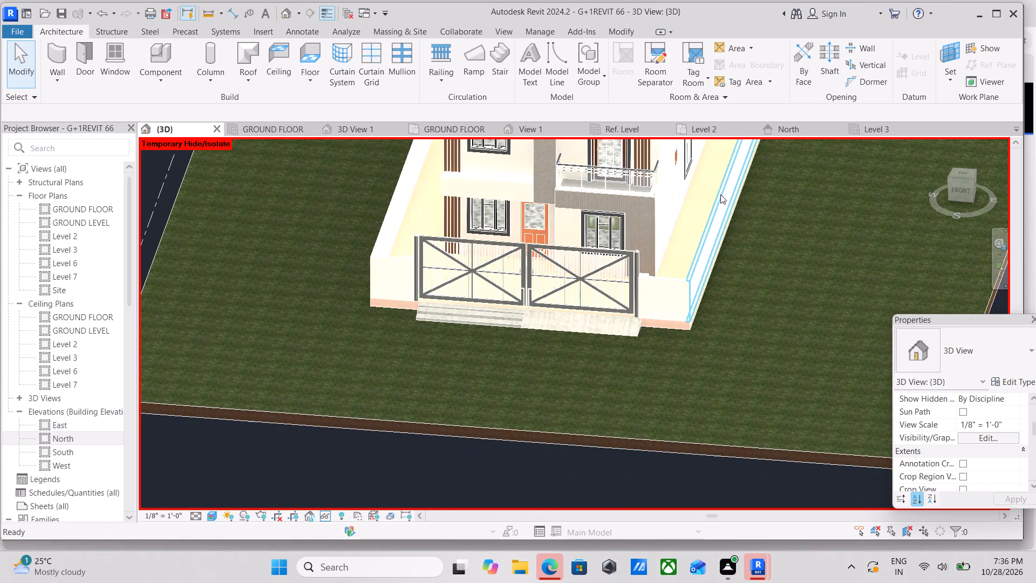
{"action": "scroll", "coordinate": [883, 220], "scroll_direction": "down", "scroll_amount": 1}
{"action": "middle_click_drag", "start_coordinate": [883, 220], "coordinate": [776, 305]}
{"action": "scroll", "coordinate": [722, 296], "scroll_direction": "down", "scroll_amount": 1}
{"action": "middle_click_drag", "start_coordinate": [722, 296], "coordinate": [755, 342]}
{"action": "scroll", "coordinate": [594, 437], "scroll_direction": "up", "scroll_amount": 4}
{"action": "scroll", "coordinate": [536, 443], "scroll_direction": "up", "scroll_amount": 8}
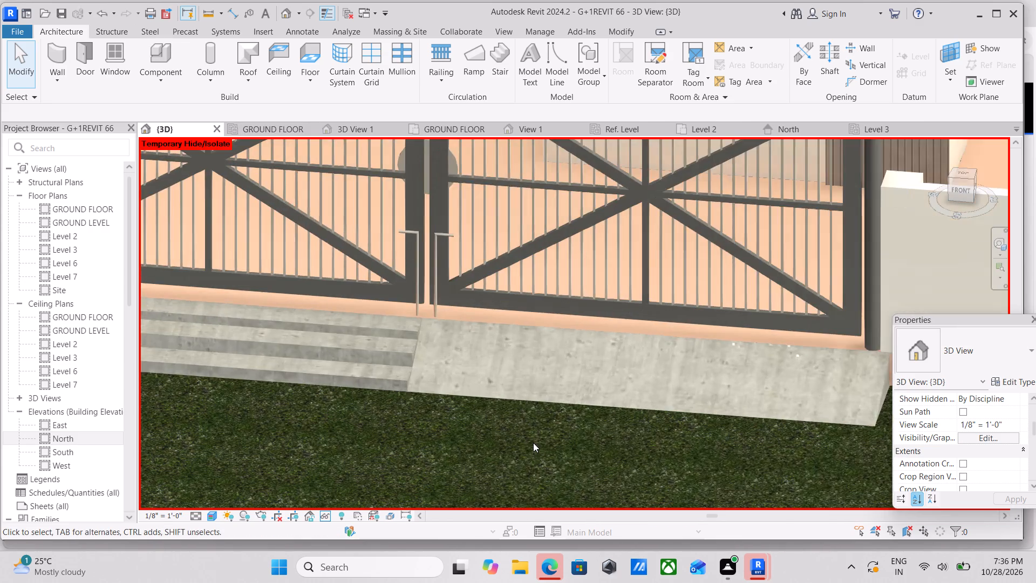
{"action": "scroll", "coordinate": [416, 392], "scroll_direction": "up", "scroll_amount": 2}
{"action": "scroll", "coordinate": [416, 392], "scroll_direction": "down", "scroll_amount": 2}
{"action": "middle_click_drag", "start_coordinate": [416, 392], "coordinate": [593, 406]}
{"action": "scroll", "coordinate": [609, 397], "scroll_direction": "down", "scroll_amount": 3}
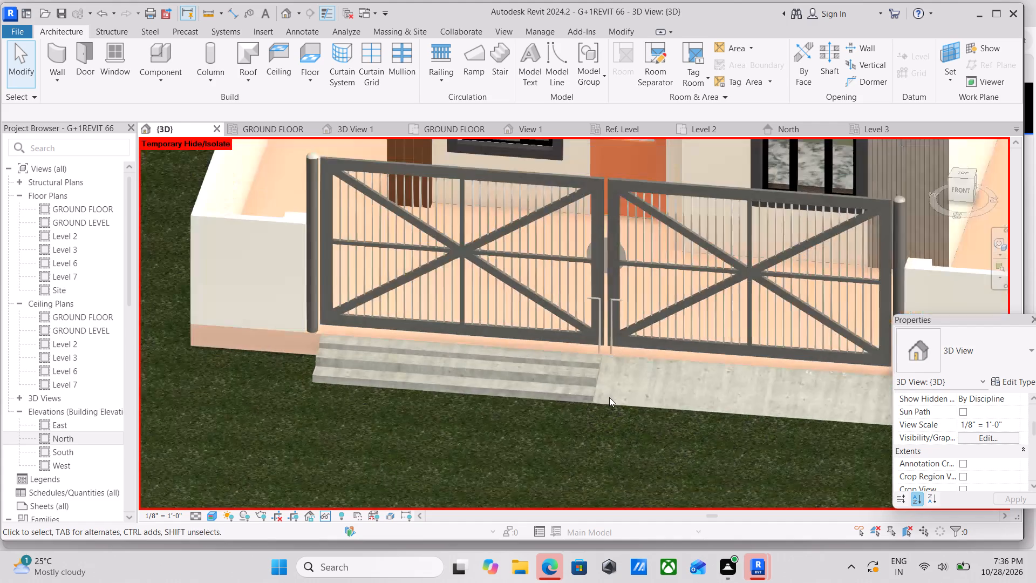
{"action": "scroll", "coordinate": [609, 397], "scroll_direction": "down", "scroll_amount": 3}
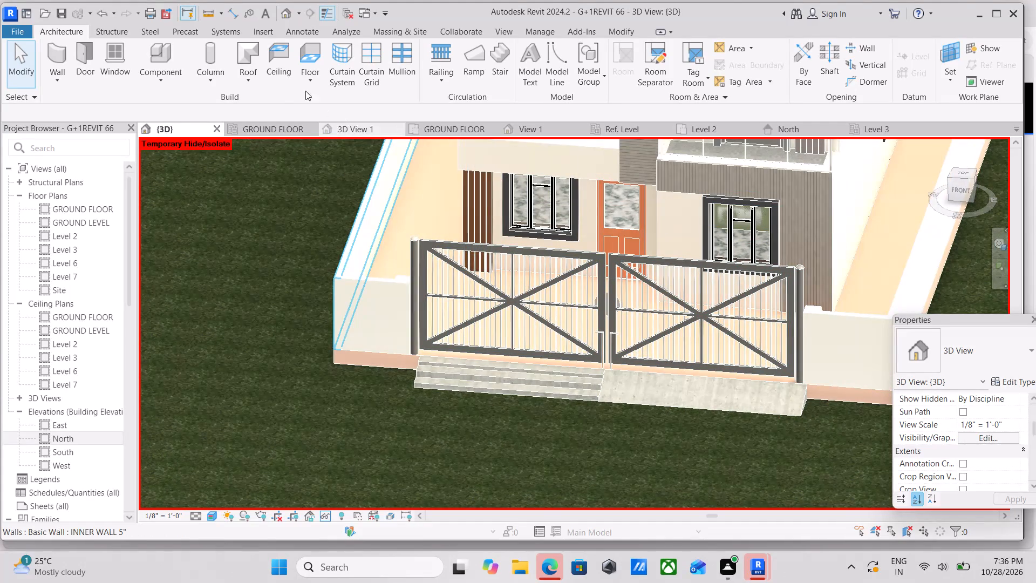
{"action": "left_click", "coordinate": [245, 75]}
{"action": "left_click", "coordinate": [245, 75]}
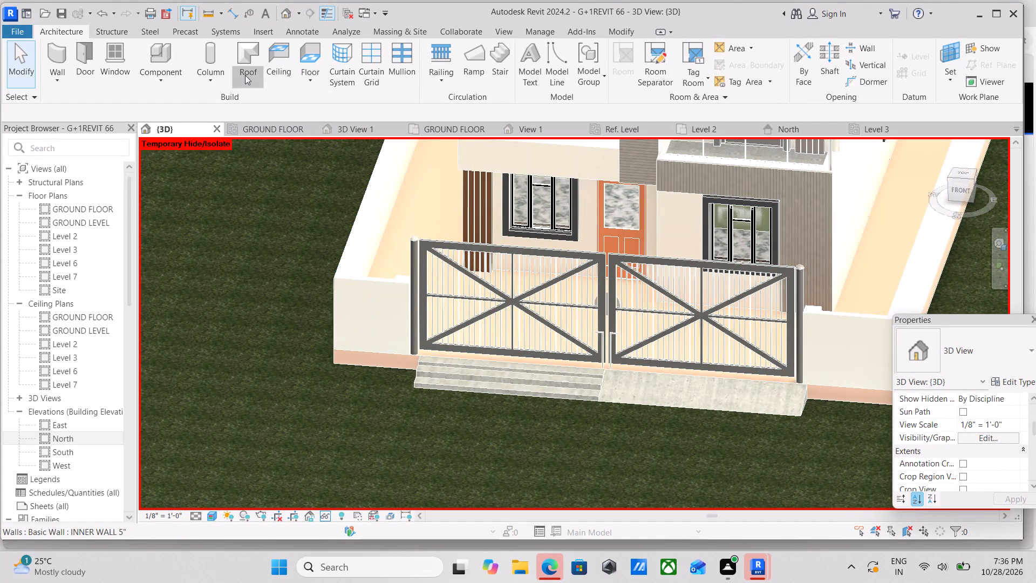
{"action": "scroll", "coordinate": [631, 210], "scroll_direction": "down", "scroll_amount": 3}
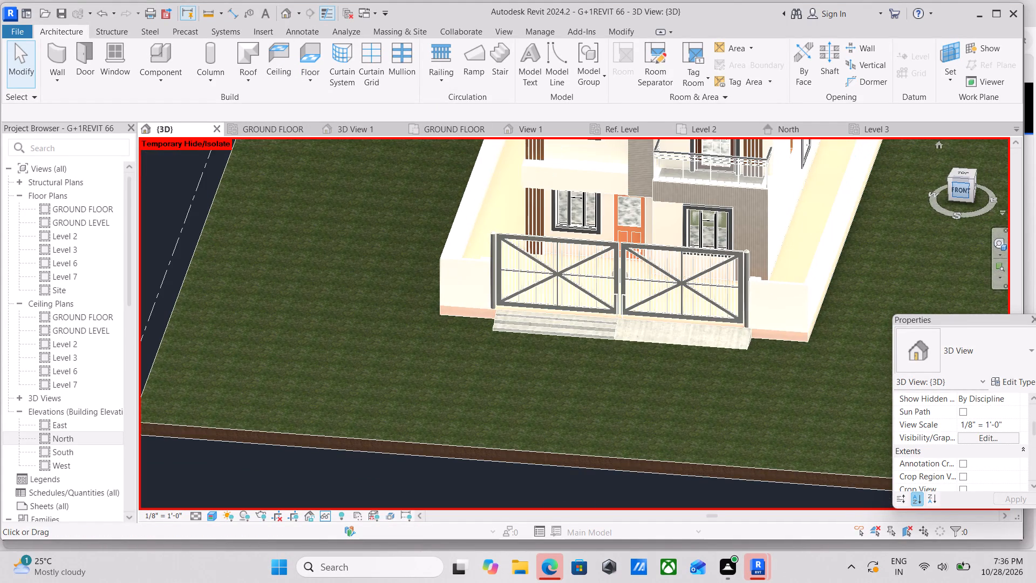
Examine the whole front facade, balcony and boundary walls in the 3D view, straight on and from the front corners.
{"action": "left_click", "coordinate": [962, 194]}
{"action": "scroll", "coordinate": [572, 296], "scroll_direction": "up", "scroll_amount": 9}
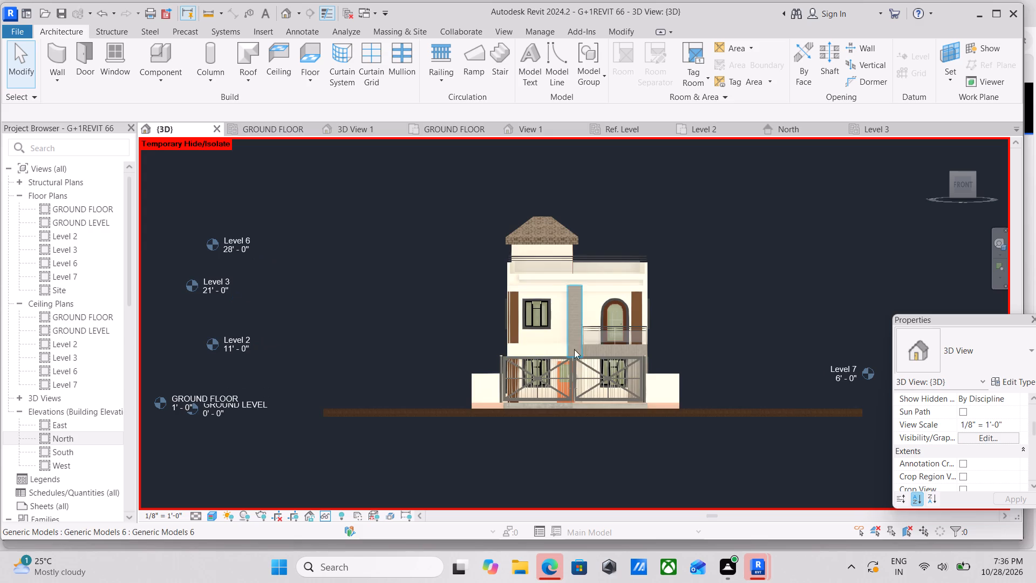
{"action": "scroll", "coordinate": [609, 355], "scroll_direction": "up", "scroll_amount": 3}
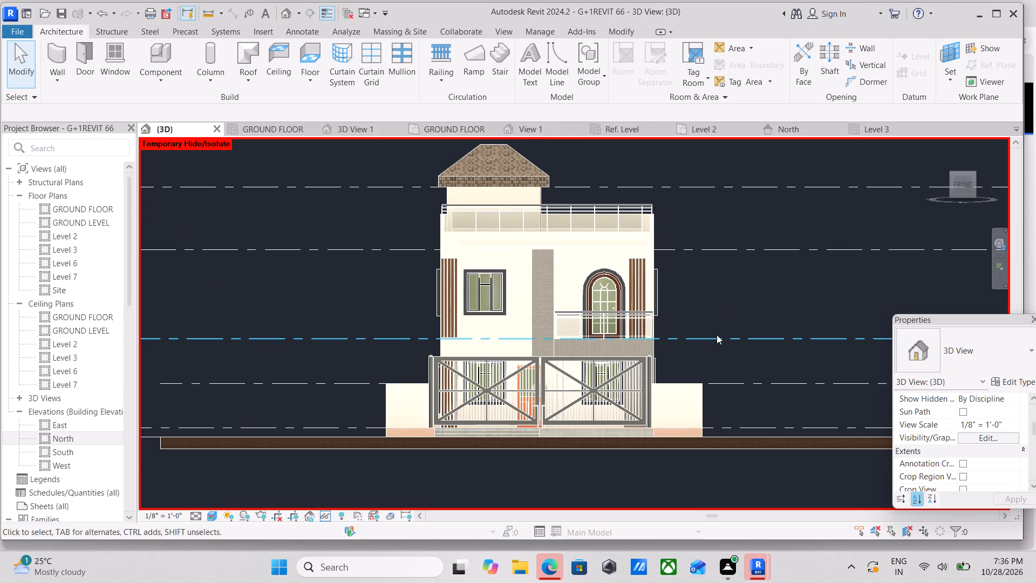
{"action": "scroll", "coordinate": [717, 335], "scroll_direction": "up", "scroll_amount": 1}
{"action": "scroll", "coordinate": [717, 335], "scroll_direction": "down", "scroll_amount": 2}
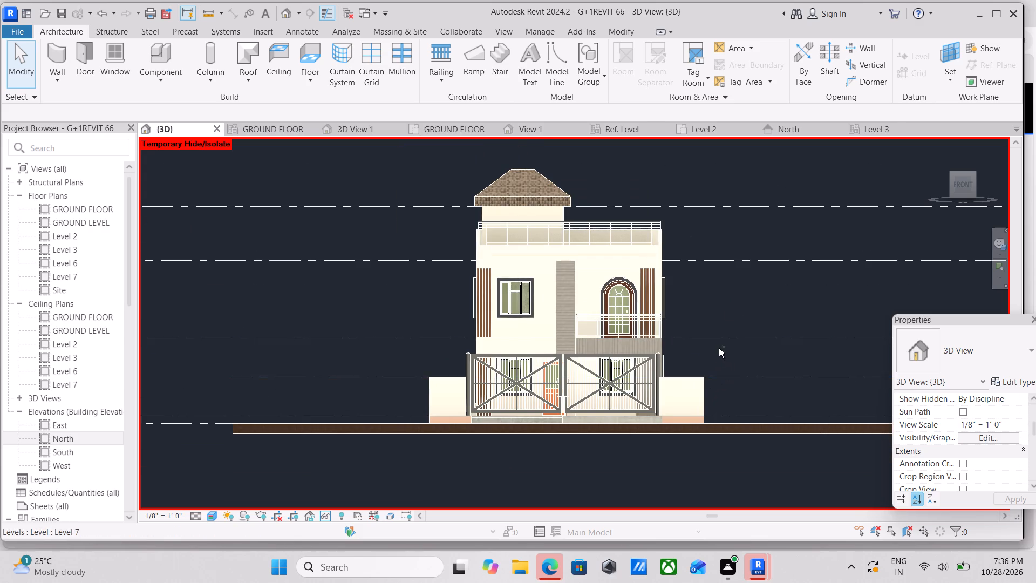
{"action": "middle_click_drag", "start_coordinate": [719, 348], "coordinate": [762, 410], "text": "shift"}
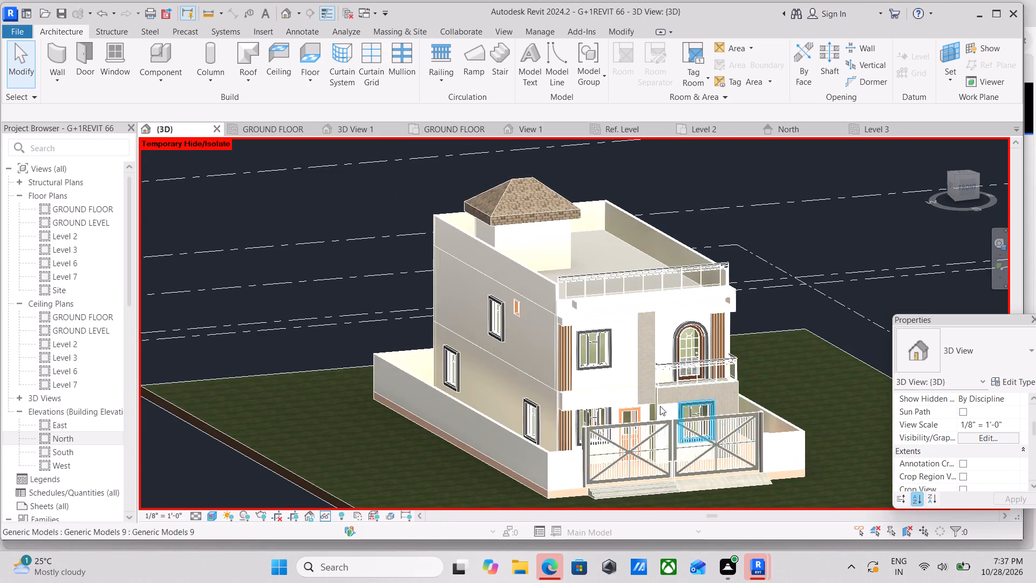
{"action": "scroll", "coordinate": [645, 405], "scroll_direction": "up", "scroll_amount": 13}
{"action": "scroll", "coordinate": [681, 381], "scroll_direction": "down", "scroll_amount": 3}
{"action": "middle_click_drag", "start_coordinate": [681, 379], "coordinate": [622, 320]}
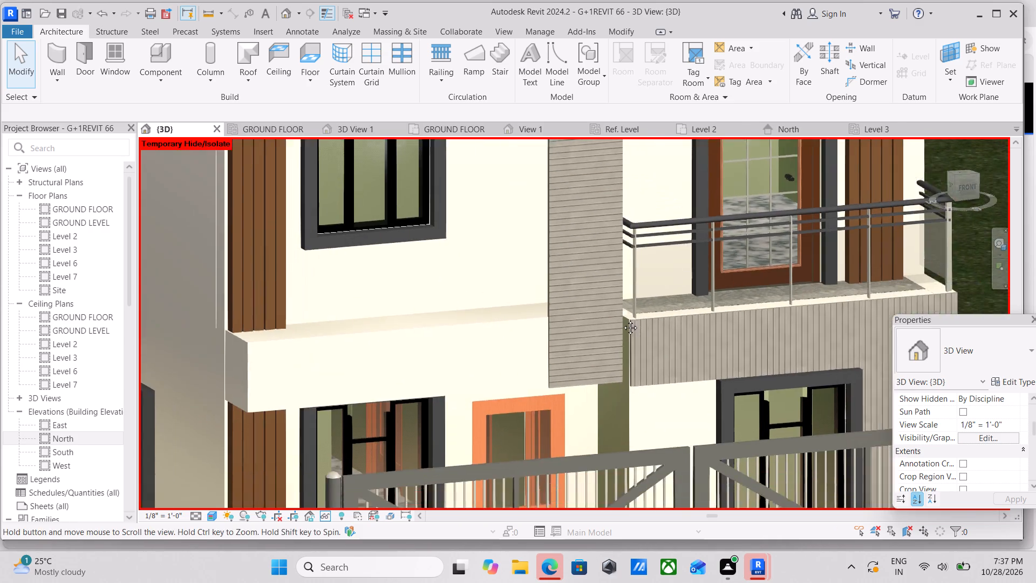
{"action": "middle_click_drag", "start_coordinate": [622, 320], "coordinate": [604, 297]}
{"action": "scroll", "coordinate": [606, 296], "scroll_direction": "down", "scroll_amount": 6}
{"action": "scroll", "coordinate": [601, 315], "scroll_direction": "down", "scroll_amount": 1, "text": "shift"}
{"action": "middle_click_drag", "start_coordinate": [601, 315], "coordinate": [655, 374], "text": "shift"}
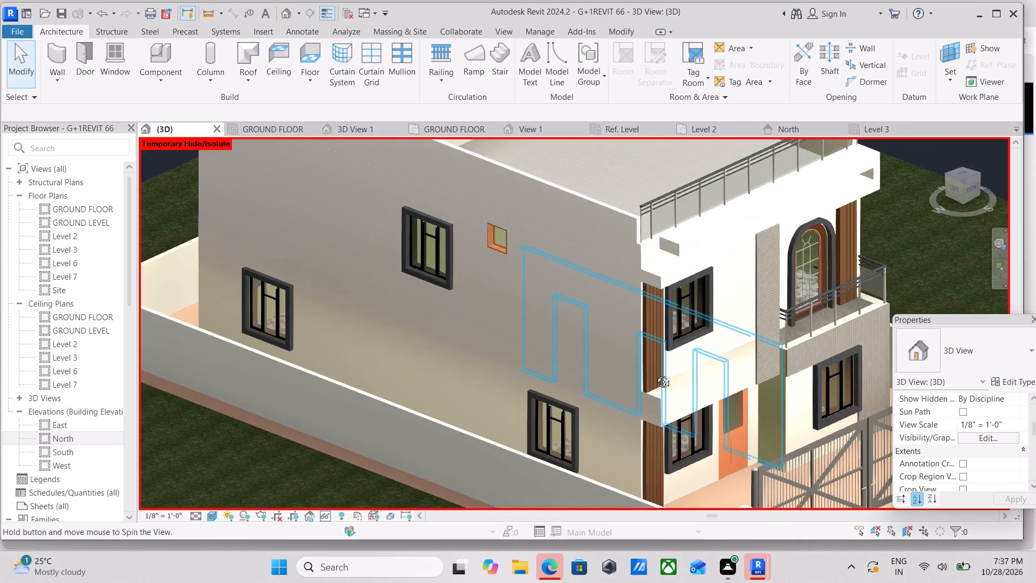
{"action": "middle_click_drag", "start_coordinate": [655, 374], "coordinate": [546, 373], "text": "shift"}
{"action": "scroll", "coordinate": [668, 345], "scroll_direction": "down", "scroll_amount": 2}
{"action": "middle_click_drag", "start_coordinate": [668, 345], "coordinate": [699, 280]}
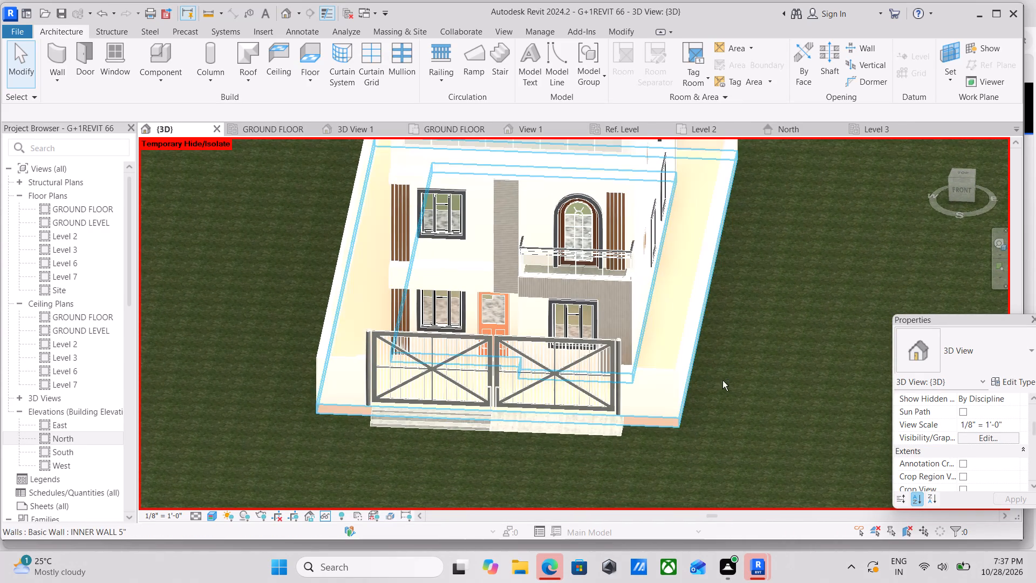
{"action": "middle_click", "coordinate": [696, 318], "text": "shift"}
{"action": "middle_click_drag", "start_coordinate": [747, 424], "coordinate": [719, 346]}
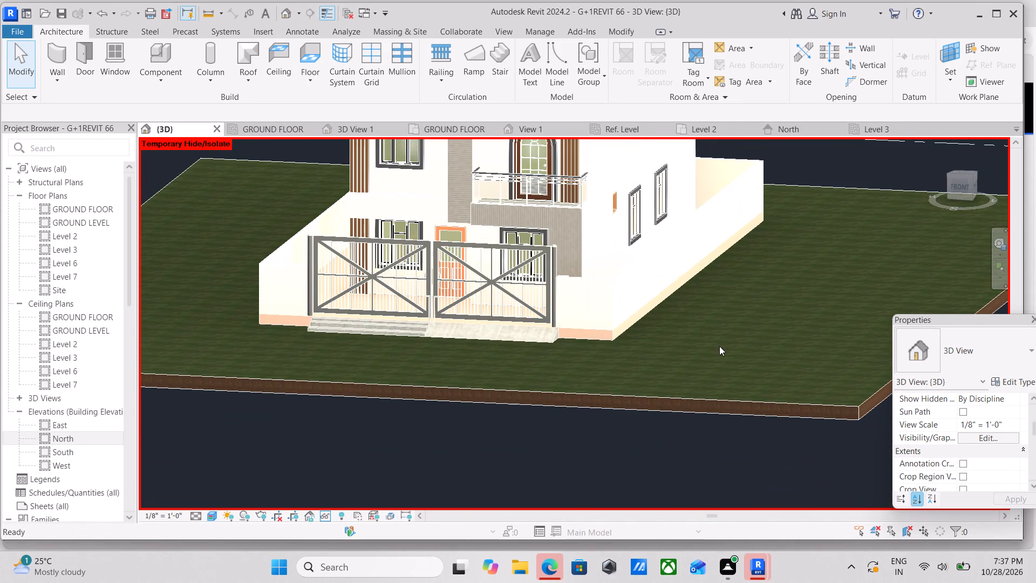
{"action": "scroll", "coordinate": [604, 327], "scroll_direction": "down", "scroll_amount": 1}
{"action": "middle_click_drag", "start_coordinate": [604, 328], "coordinate": [612, 363]}
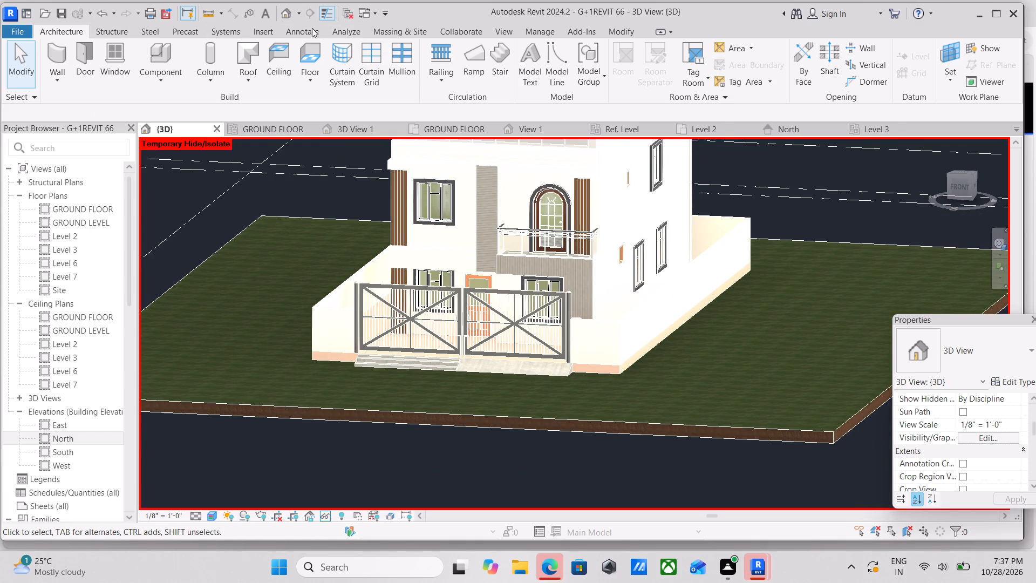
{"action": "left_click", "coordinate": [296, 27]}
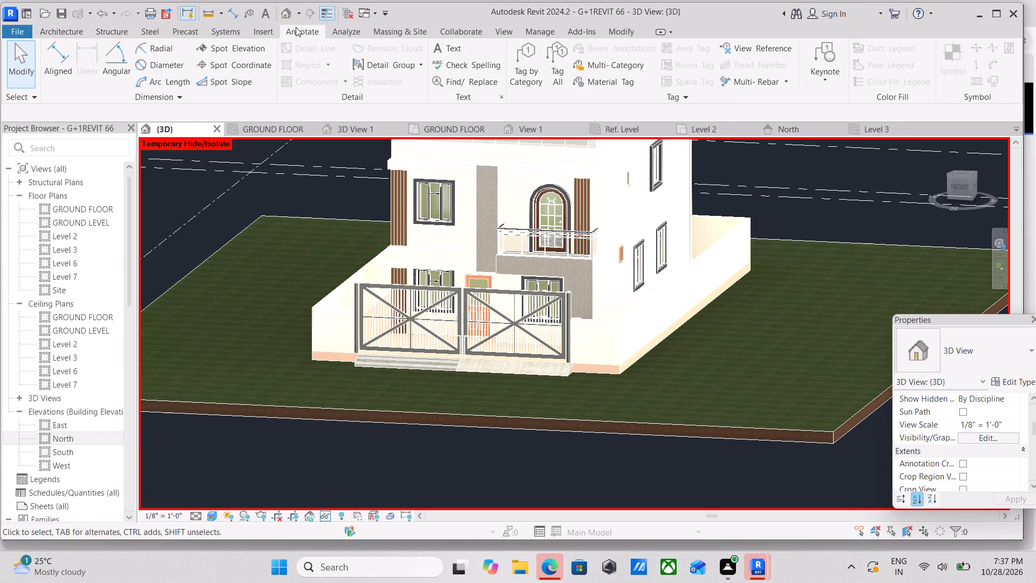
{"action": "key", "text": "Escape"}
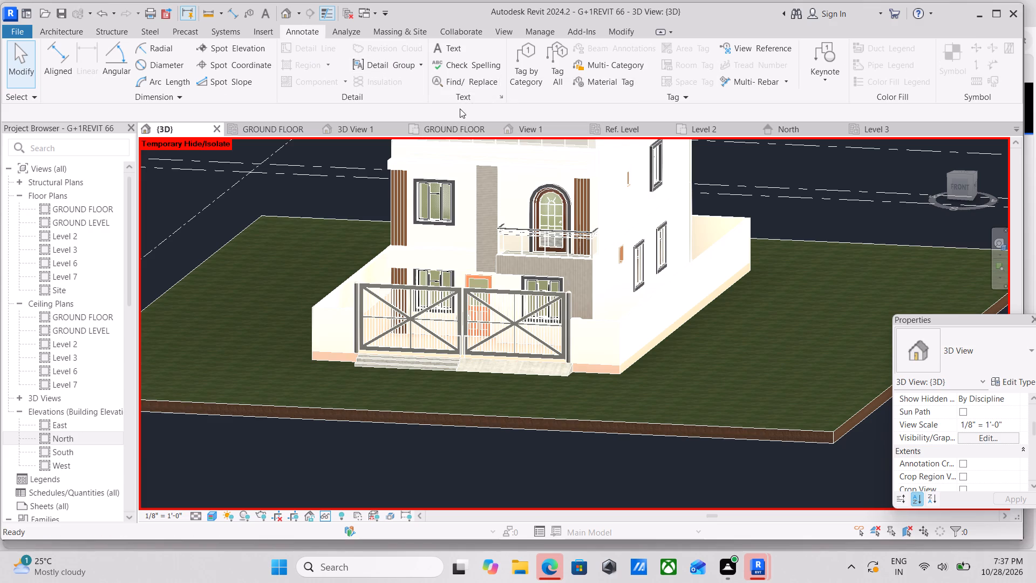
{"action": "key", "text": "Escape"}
Face the 3D view to the house front and temporarily hide all instances of the level lines.
{"action": "scroll", "coordinate": [642, 229], "scroll_direction": "down", "scroll_amount": 3}
{"action": "left_click", "coordinate": [955, 189]}
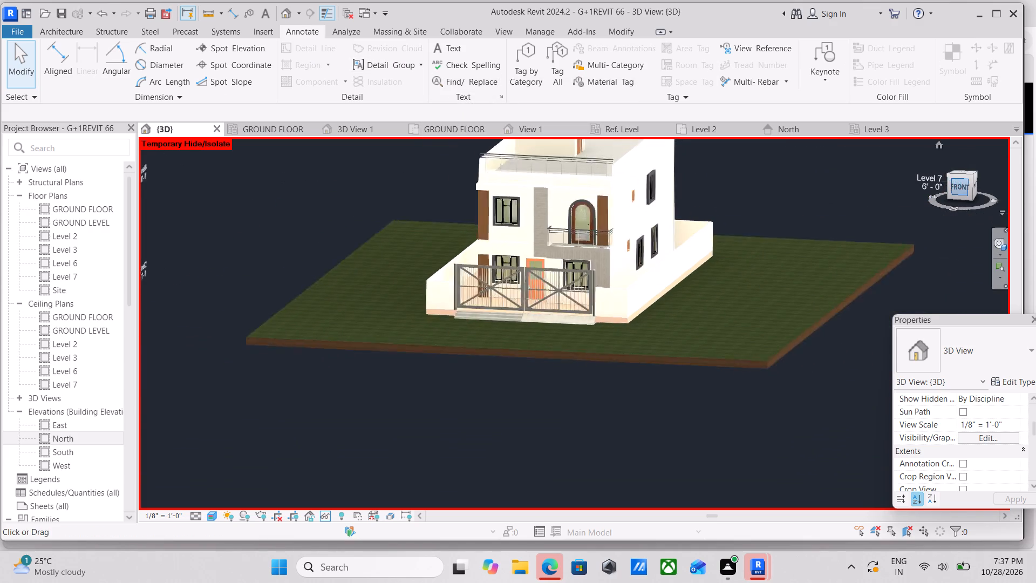
{"action": "scroll", "coordinate": [693, 227], "scroll_direction": "up", "scroll_amount": 6}
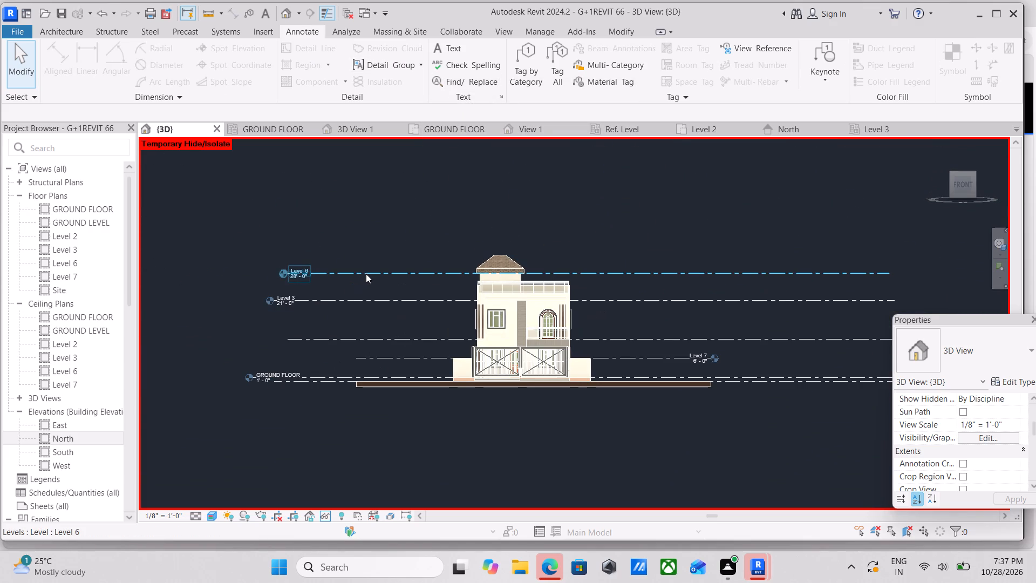
{"action": "left_click", "coordinate": [366, 272]}
{"action": "type", "text": "sa"}
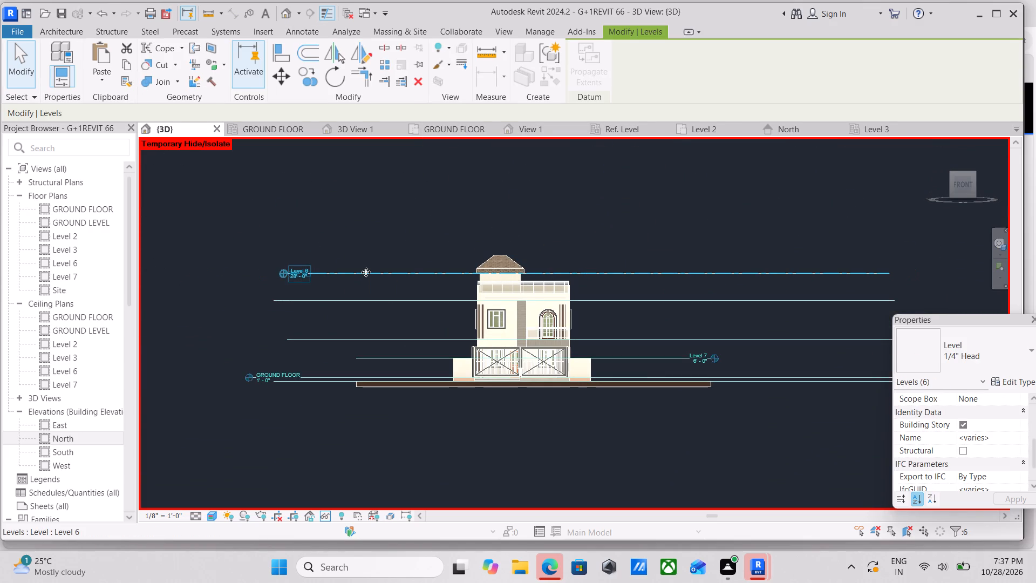
{"action": "type", "text": "hh"}
{"action": "scroll", "coordinate": [496, 308], "scroll_direction": "up", "scroll_amount": 3}
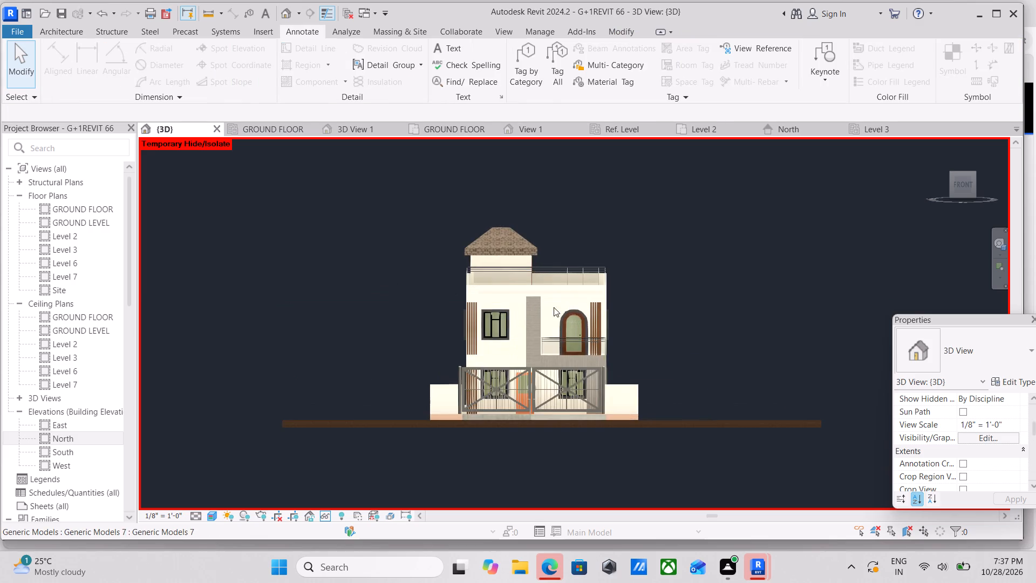
{"action": "scroll", "coordinate": [569, 304], "scroll_direction": "up", "scroll_amount": 1}
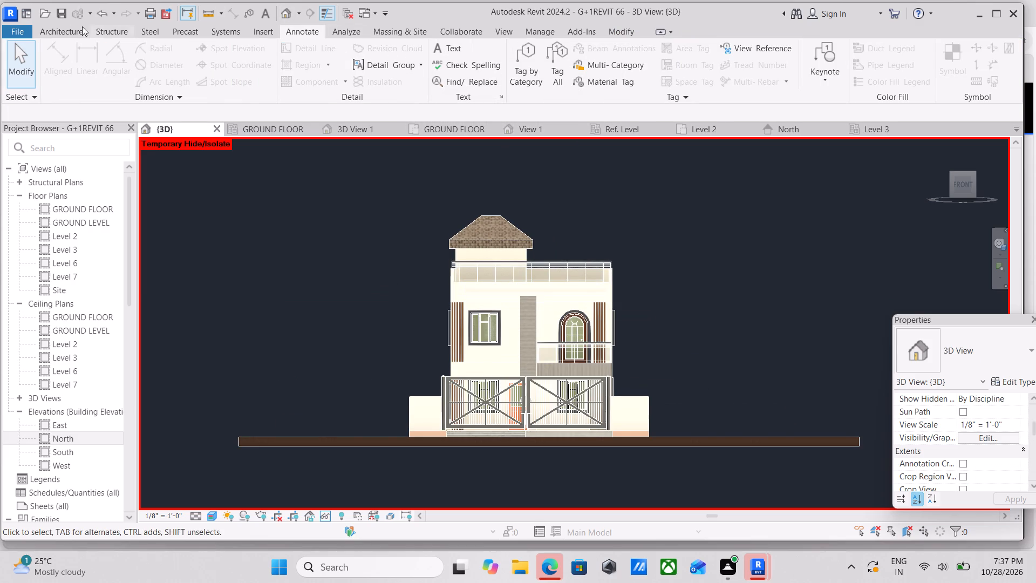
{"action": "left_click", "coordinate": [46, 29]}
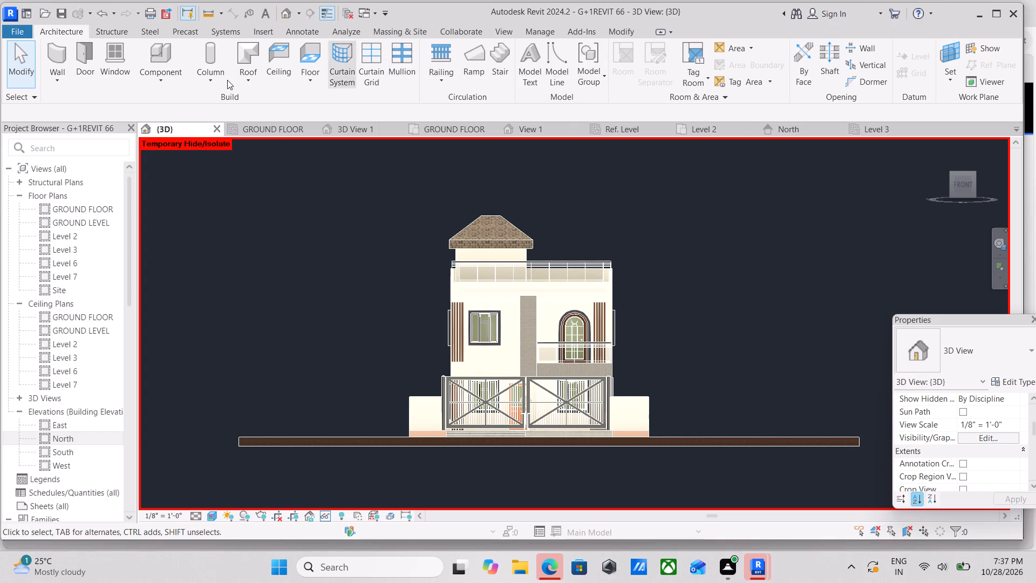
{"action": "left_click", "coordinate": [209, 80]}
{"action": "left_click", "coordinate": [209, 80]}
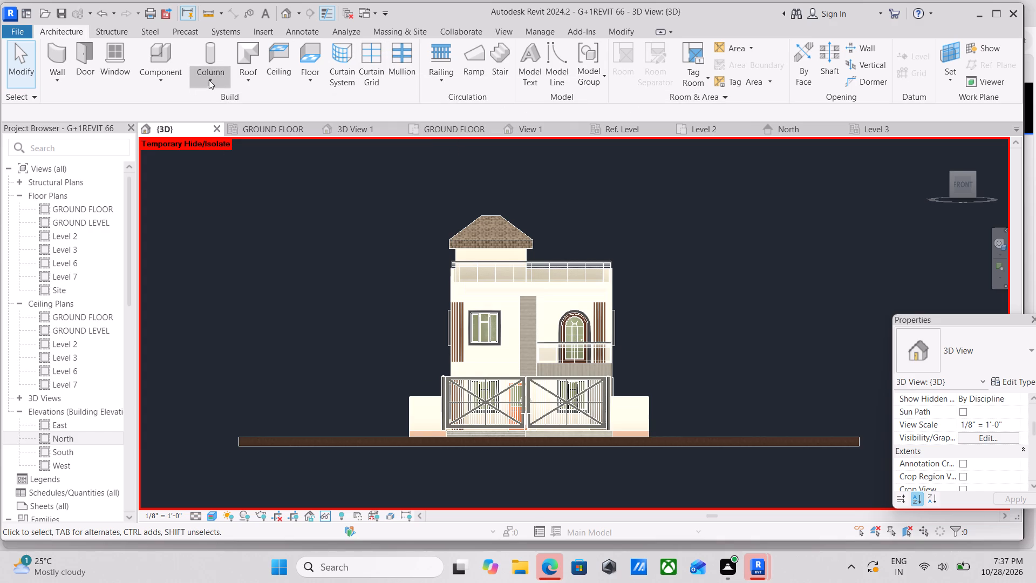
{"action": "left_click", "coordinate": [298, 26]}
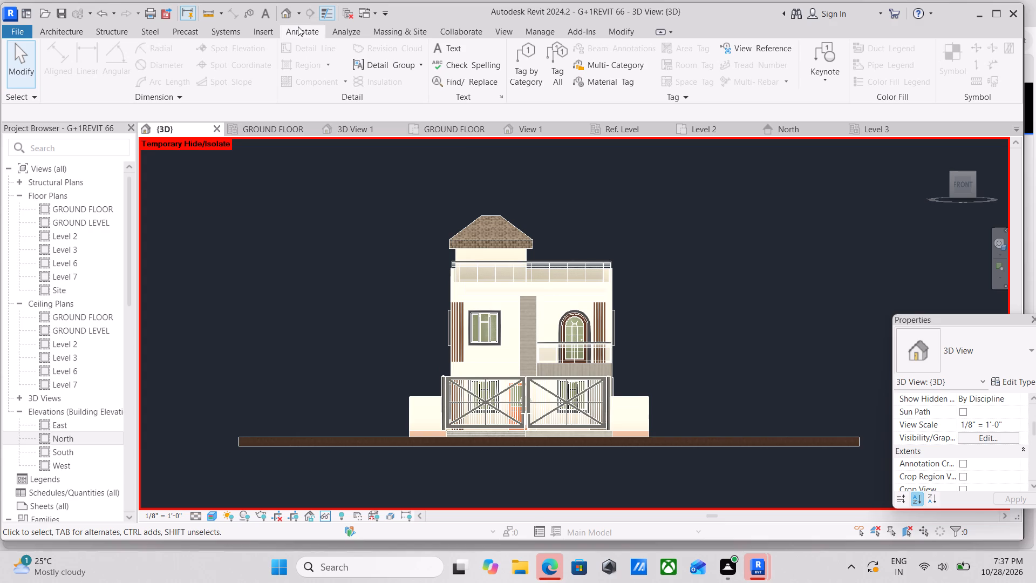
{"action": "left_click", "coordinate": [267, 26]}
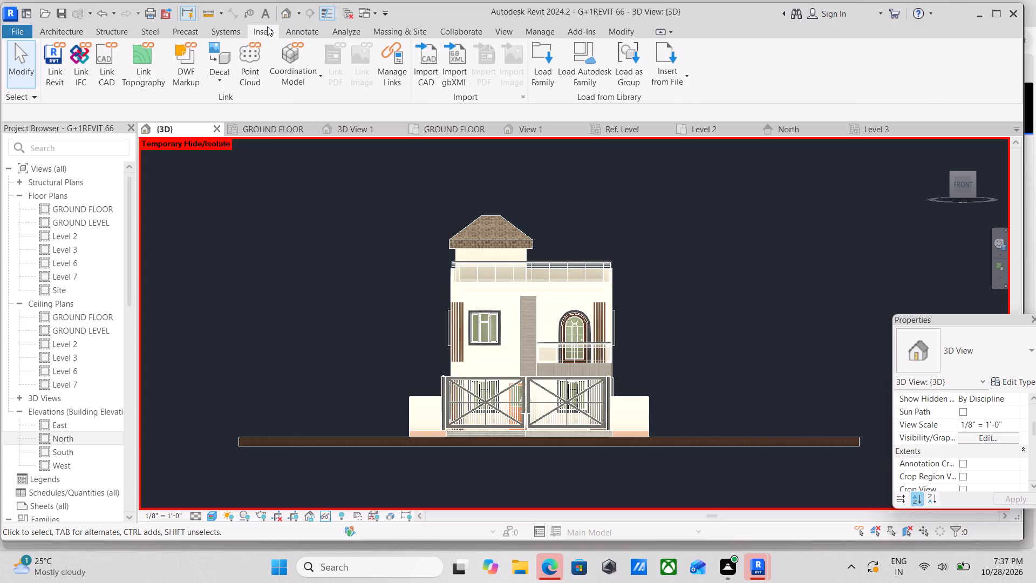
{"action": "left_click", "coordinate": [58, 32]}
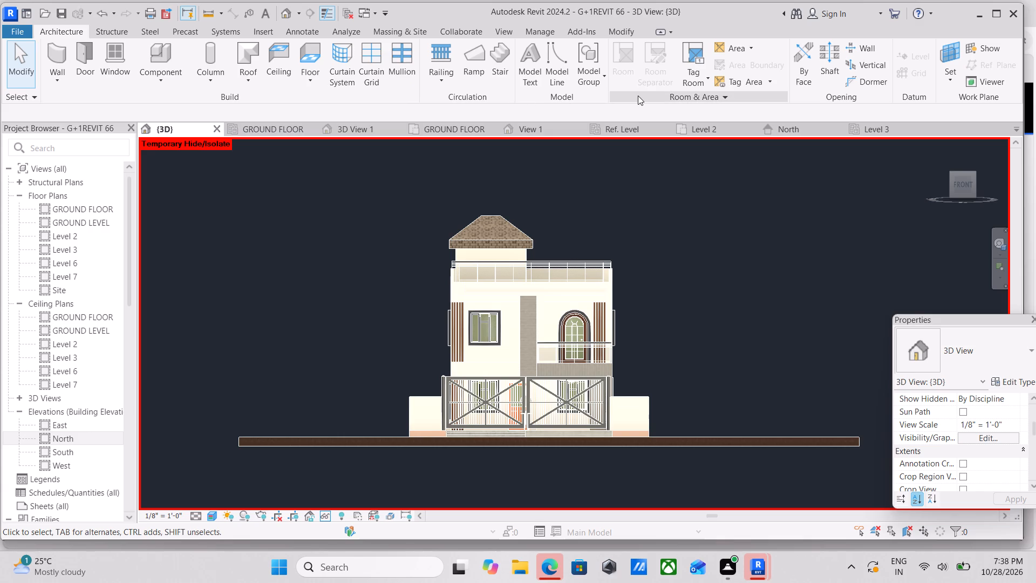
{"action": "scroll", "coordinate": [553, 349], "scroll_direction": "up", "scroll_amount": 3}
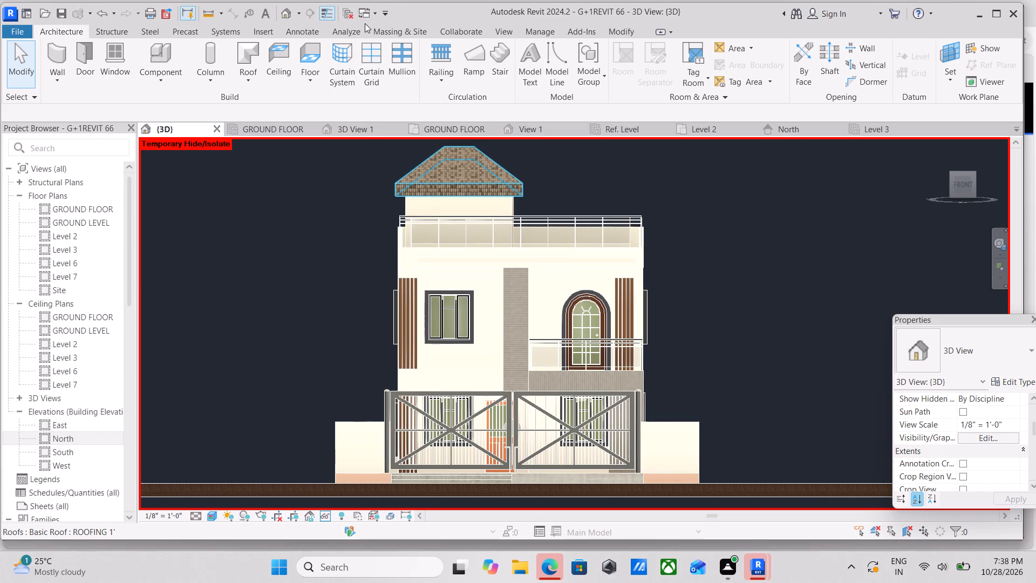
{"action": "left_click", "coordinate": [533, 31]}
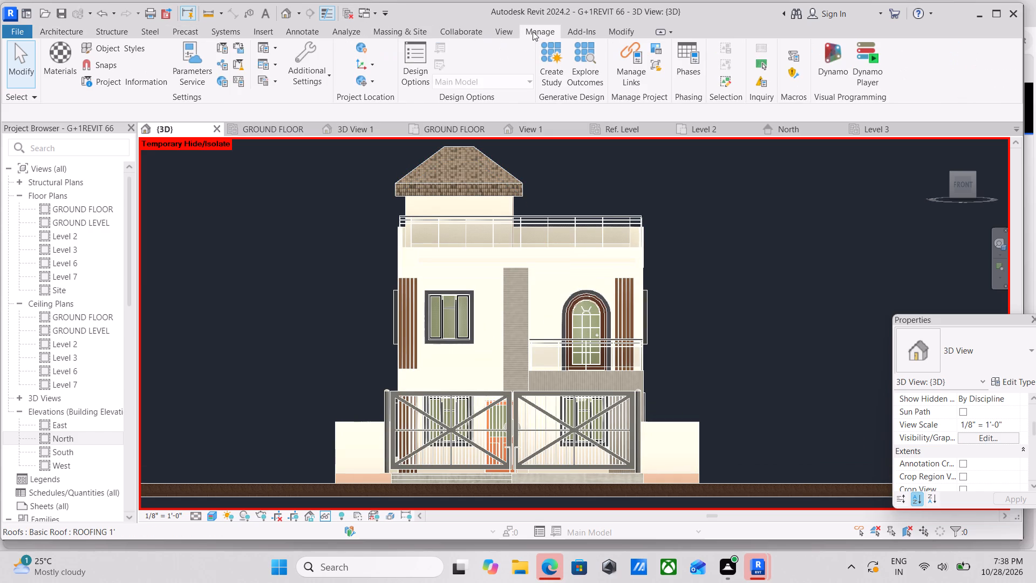
Start a new Schedule/Quantities for the house model.
{"action": "left_click", "coordinate": [505, 32]}
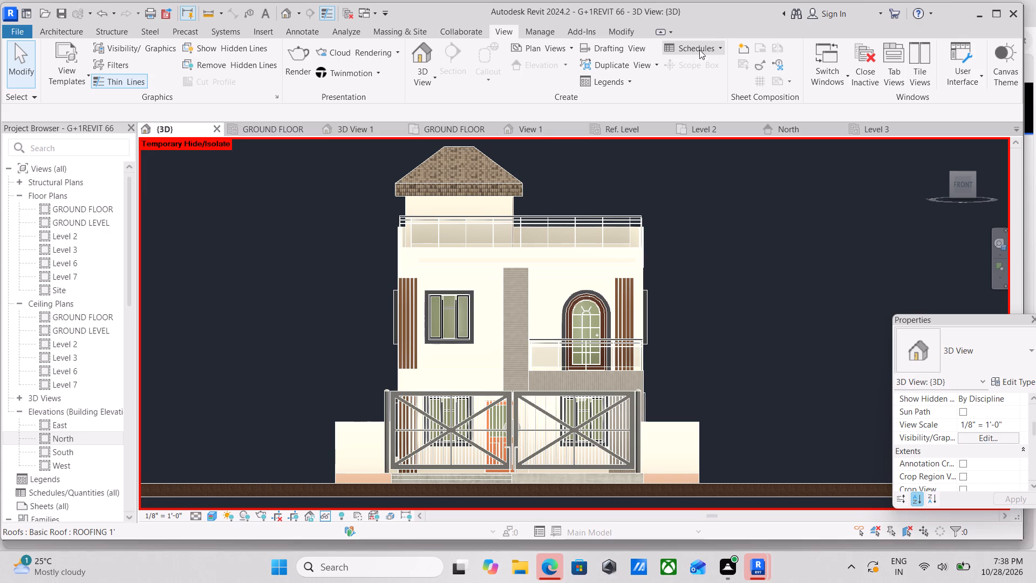
{"action": "left_click", "coordinate": [713, 50]}
{"action": "left_click", "coordinate": [727, 67]}
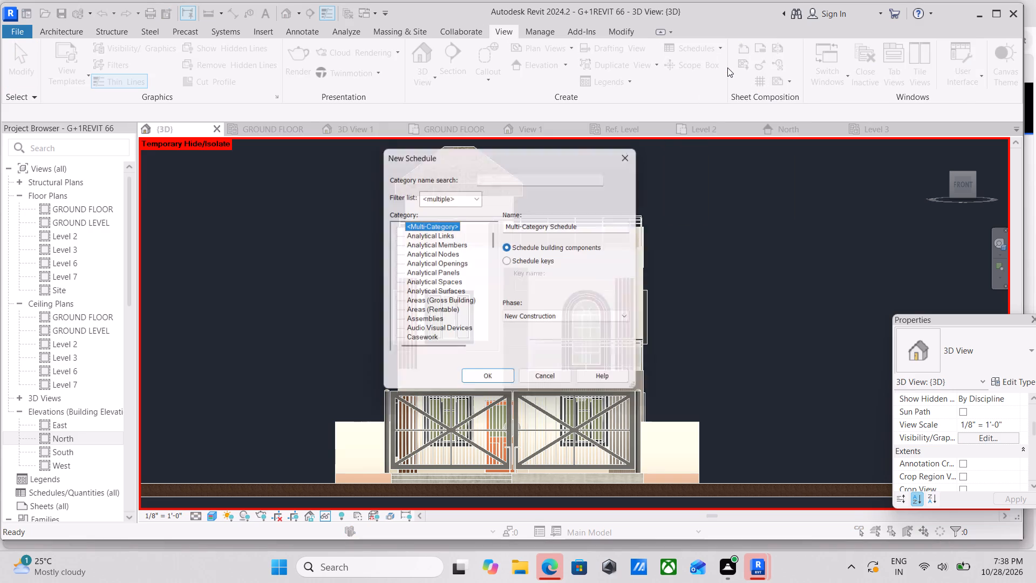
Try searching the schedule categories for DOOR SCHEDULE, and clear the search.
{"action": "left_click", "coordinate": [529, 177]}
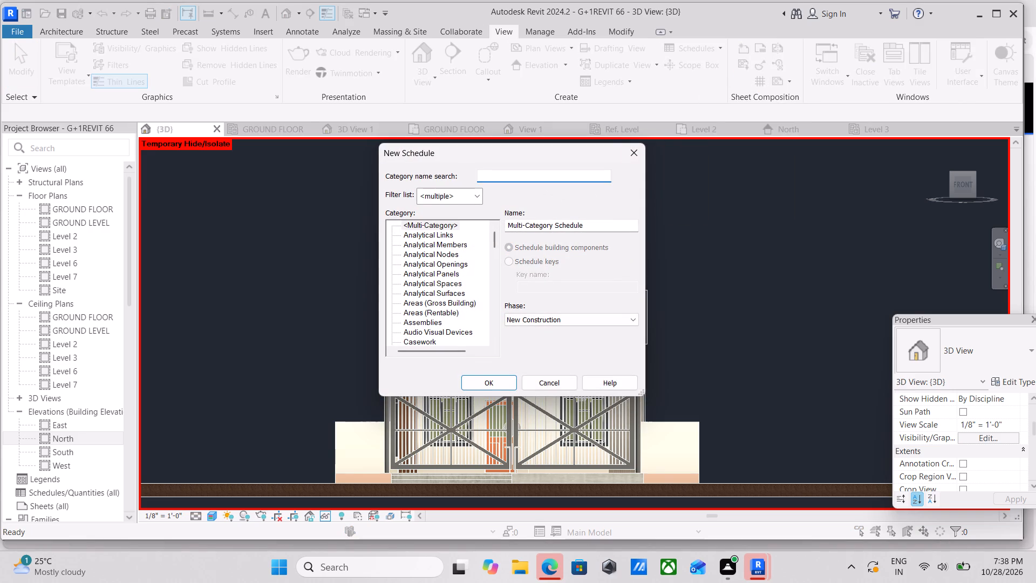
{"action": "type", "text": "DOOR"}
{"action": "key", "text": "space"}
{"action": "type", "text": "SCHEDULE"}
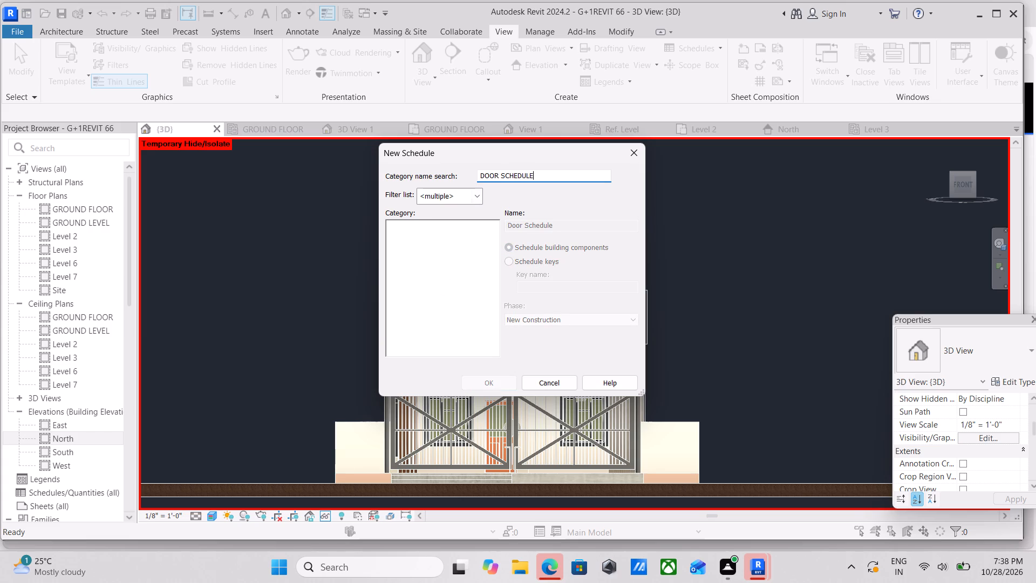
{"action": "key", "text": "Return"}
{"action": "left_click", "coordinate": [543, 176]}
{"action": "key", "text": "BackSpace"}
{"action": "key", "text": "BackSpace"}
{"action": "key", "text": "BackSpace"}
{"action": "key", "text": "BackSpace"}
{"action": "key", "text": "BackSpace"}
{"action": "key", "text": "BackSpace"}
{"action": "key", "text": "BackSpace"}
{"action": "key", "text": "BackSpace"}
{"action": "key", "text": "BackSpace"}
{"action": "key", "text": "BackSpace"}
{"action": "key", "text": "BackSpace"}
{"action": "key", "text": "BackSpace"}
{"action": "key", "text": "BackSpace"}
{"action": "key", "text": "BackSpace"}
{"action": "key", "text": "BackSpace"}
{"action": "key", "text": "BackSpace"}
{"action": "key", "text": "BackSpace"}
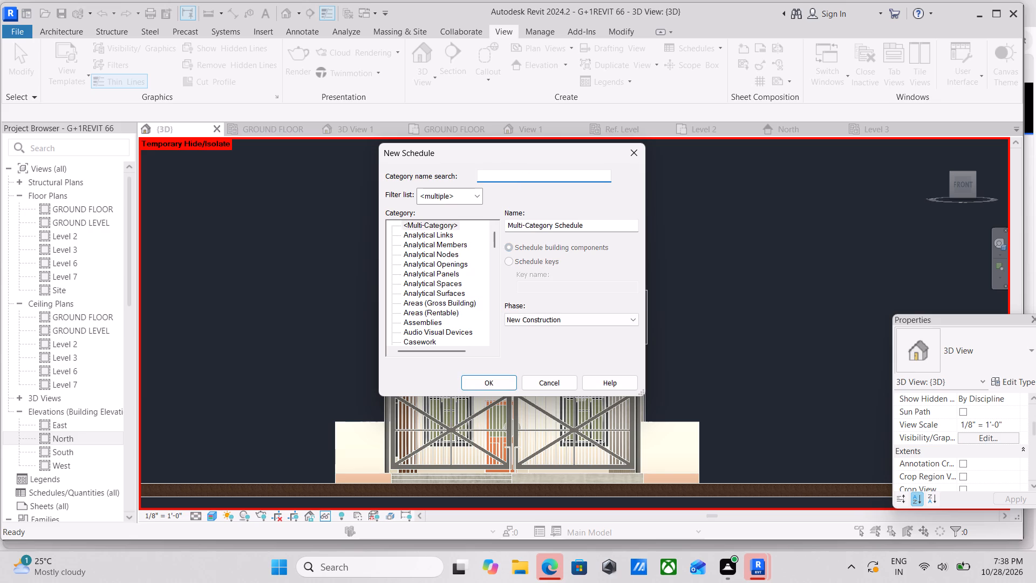
Search the categories for DOO and create a Door Schedule of building components from the Doors category.
{"action": "type", "text": "DOO"}
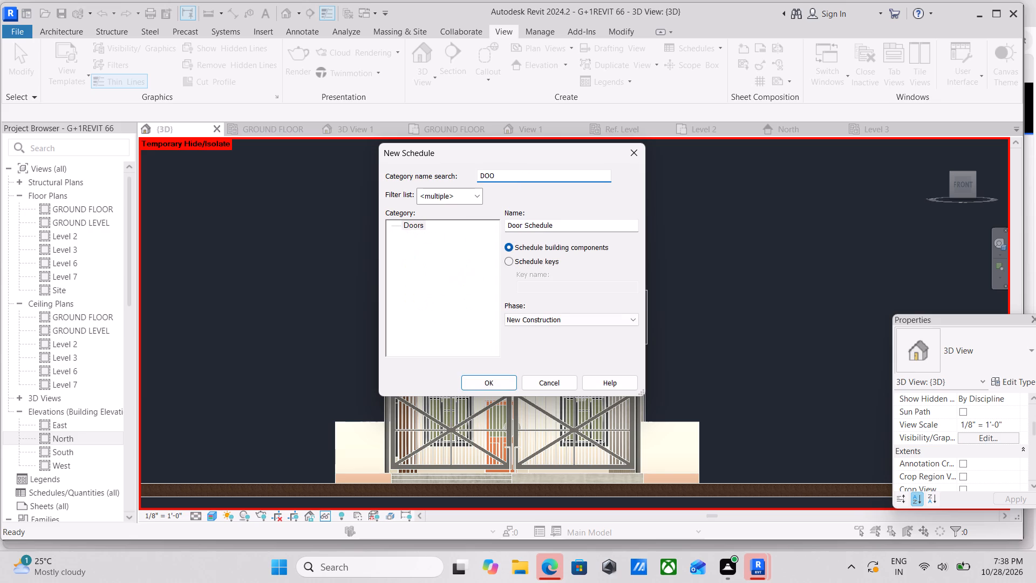
{"action": "left_click", "coordinate": [414, 226]}
{"action": "left_click", "coordinate": [492, 380]}
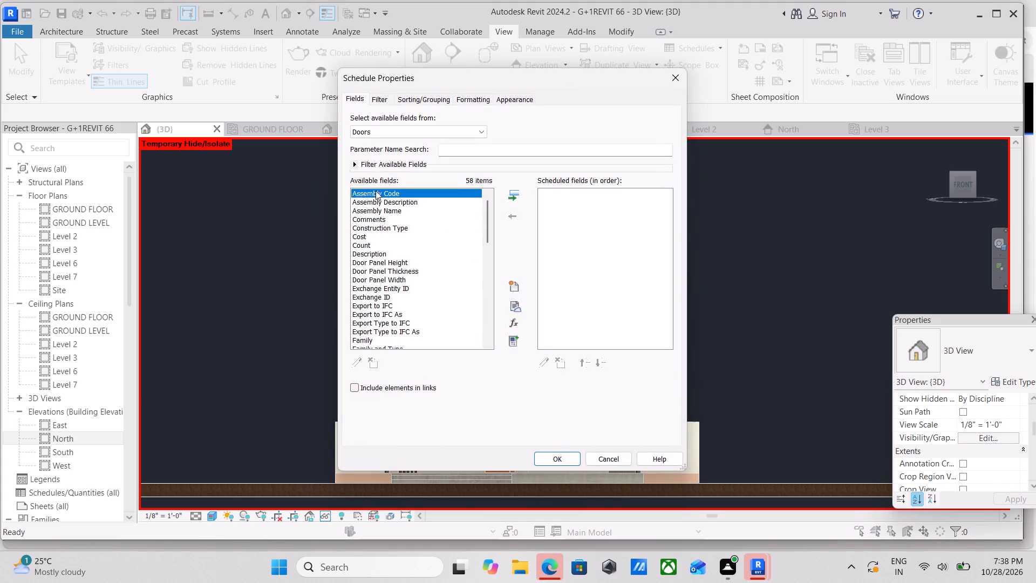
Add the Count field to the door schedule.
{"action": "scroll", "coordinate": [588, 217], "scroll_direction": "down", "scroll_amount": 2}
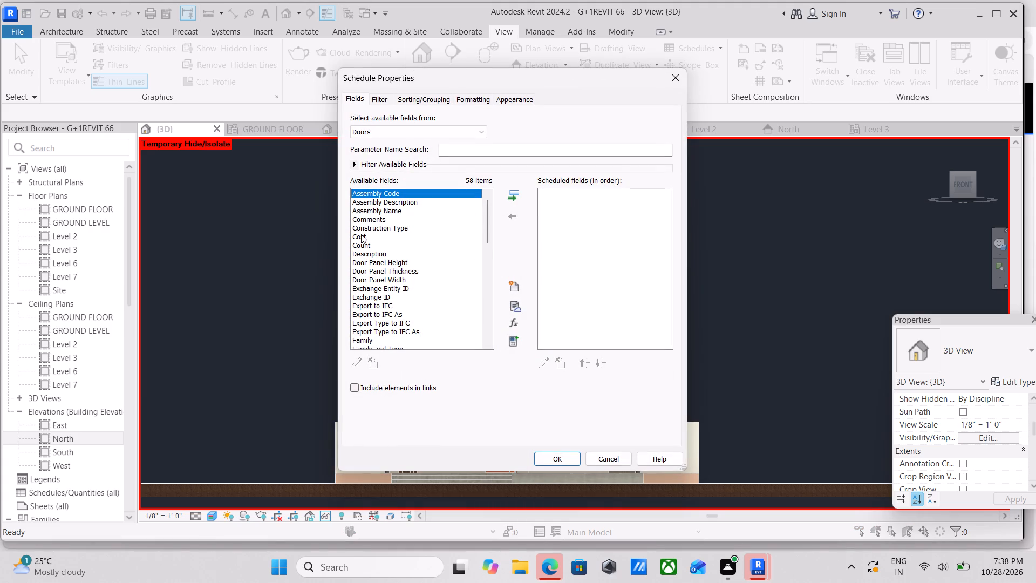
{"action": "left_click", "coordinate": [361, 234]}
{"action": "left_click", "coordinate": [360, 246]}
{"action": "scroll", "coordinate": [371, 279], "scroll_direction": "down", "scroll_amount": 1}
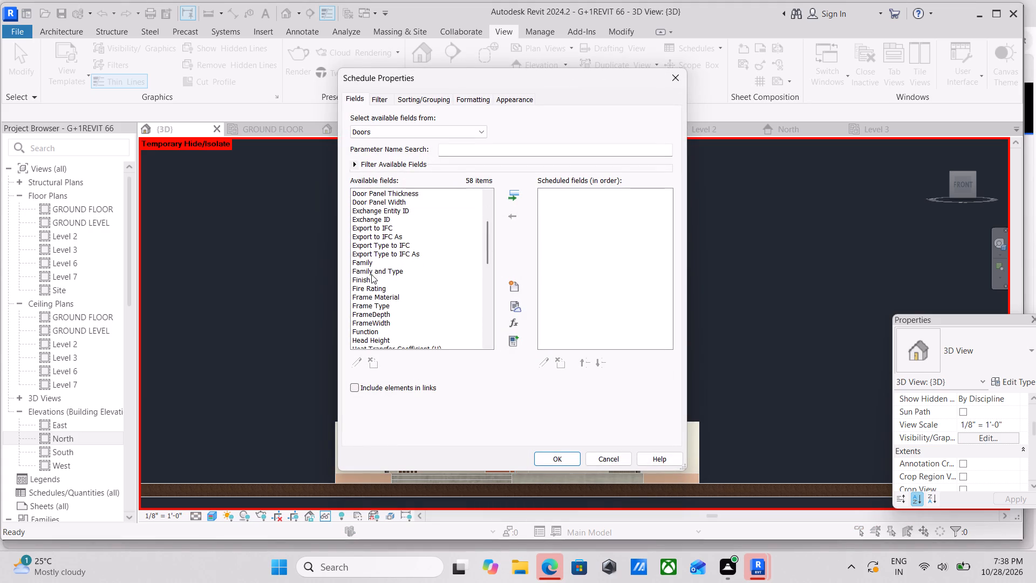
{"action": "scroll", "coordinate": [371, 270], "scroll_direction": "up", "scroll_amount": 2}
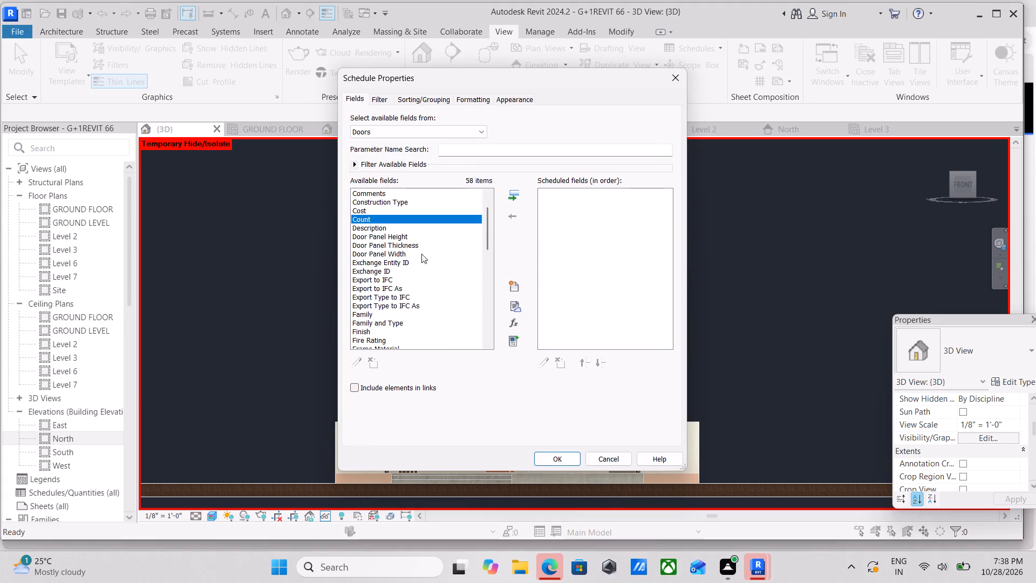
{"action": "left_click", "coordinate": [517, 190]}
Look through the whole list of available door fields for further ones to schedule.
{"action": "scroll", "coordinate": [350, 286], "scroll_direction": "down", "scroll_amount": 2}
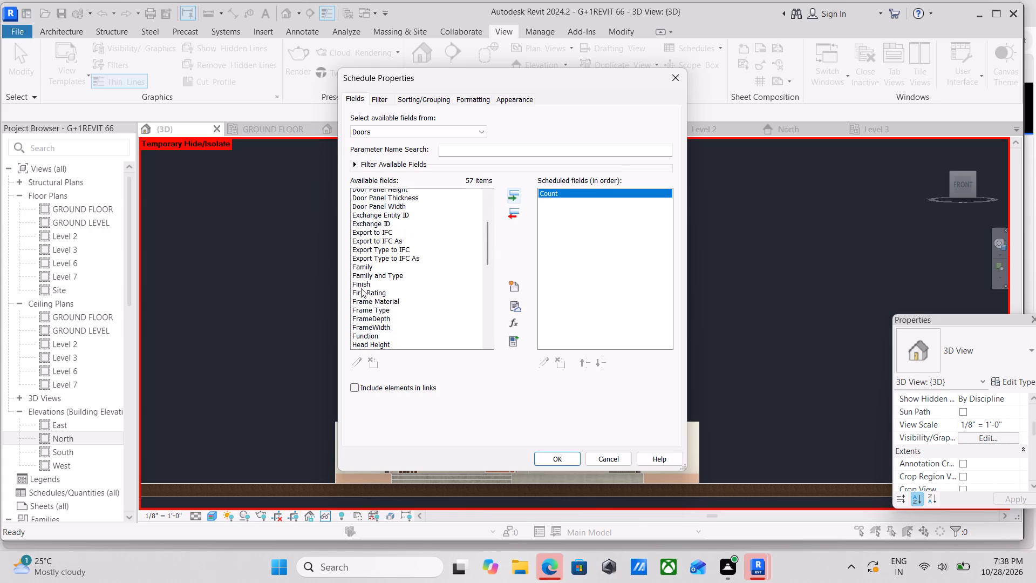
{"action": "scroll", "coordinate": [377, 290], "scroll_direction": "down", "scroll_amount": 5}
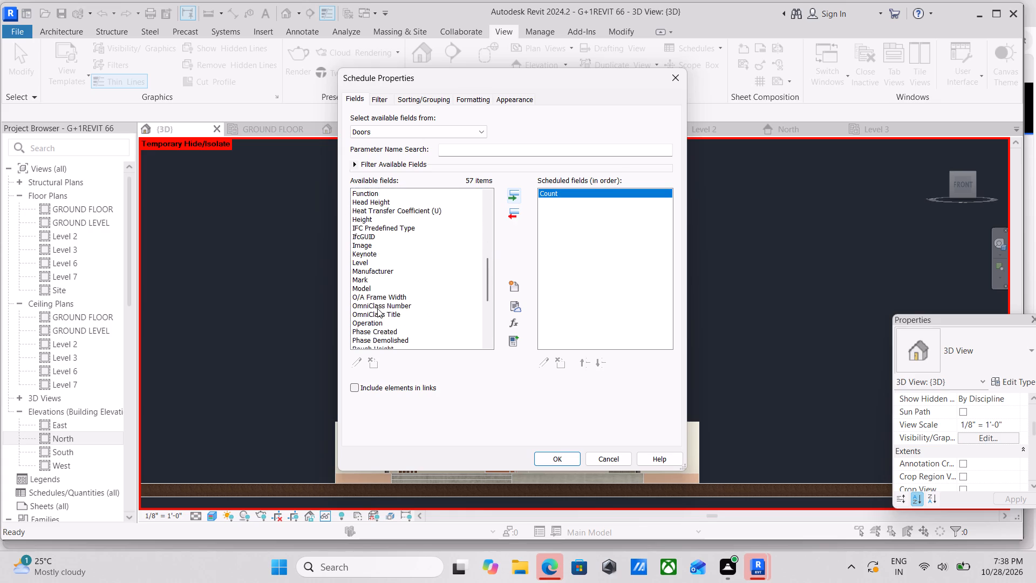
{"action": "scroll", "coordinate": [377, 308], "scroll_direction": "down", "scroll_amount": 7}
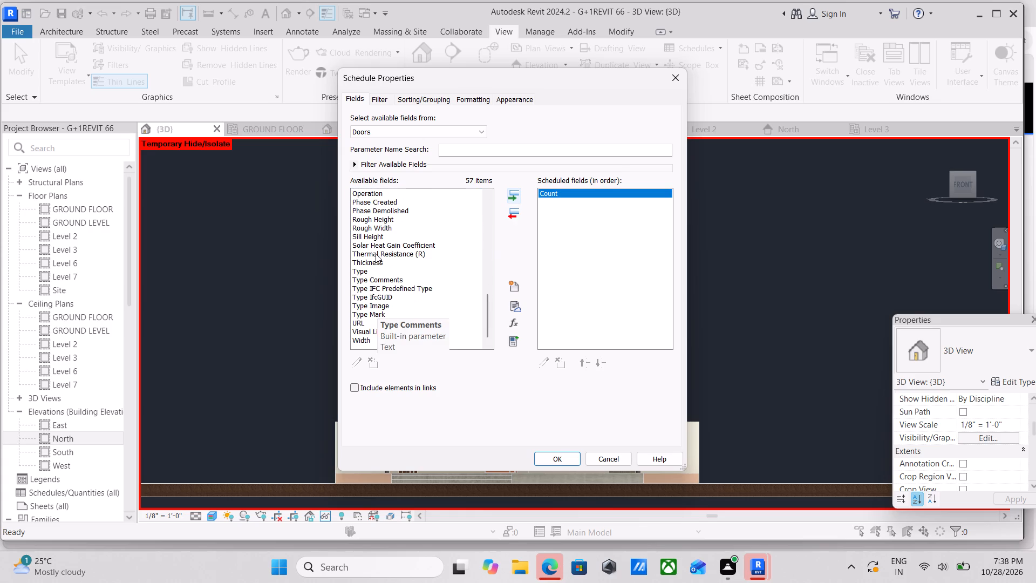
{"action": "scroll", "coordinate": [375, 247], "scroll_direction": "up", "scroll_amount": 1}
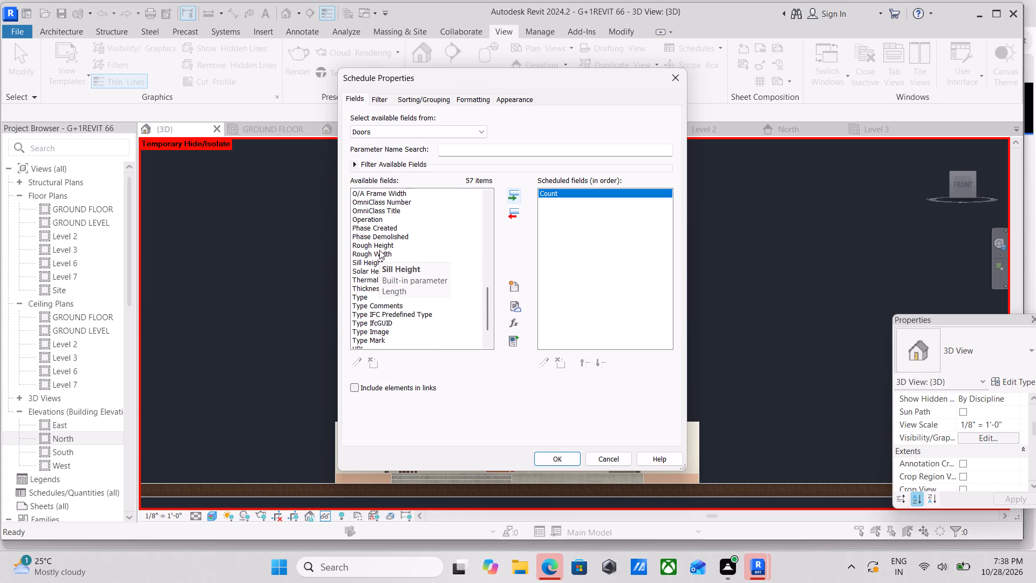
{"action": "scroll", "coordinate": [380, 246], "scroll_direction": "up", "scroll_amount": 3}
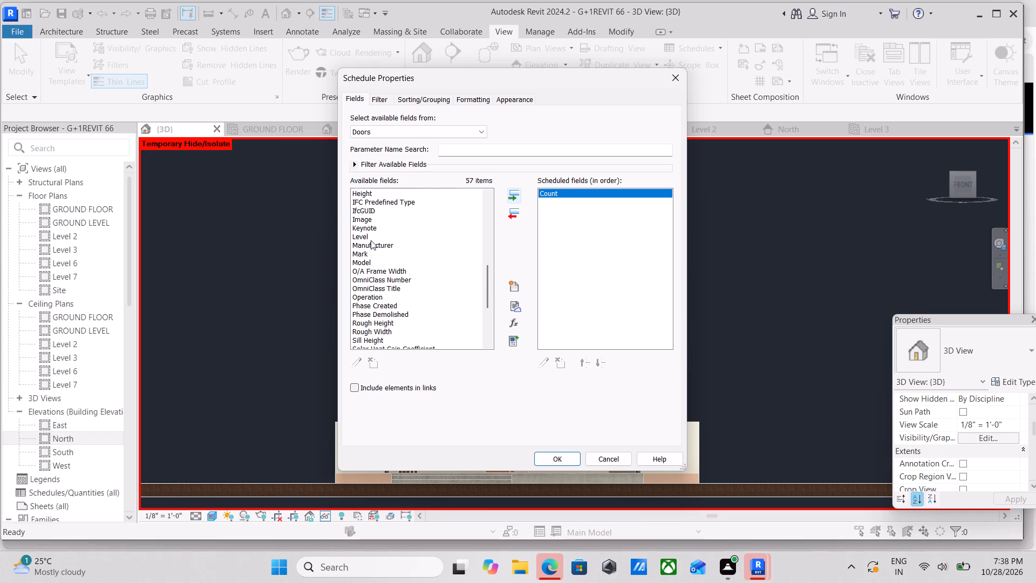
{"action": "scroll", "coordinate": [370, 242], "scroll_direction": "up", "scroll_amount": 3}
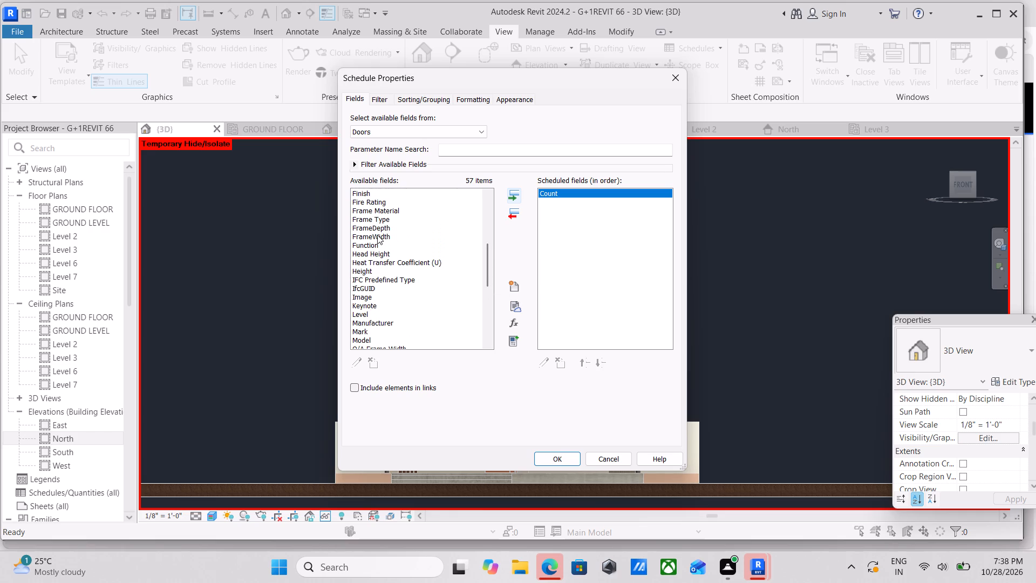
{"action": "scroll", "coordinate": [377, 235], "scroll_direction": "up", "scroll_amount": 6}
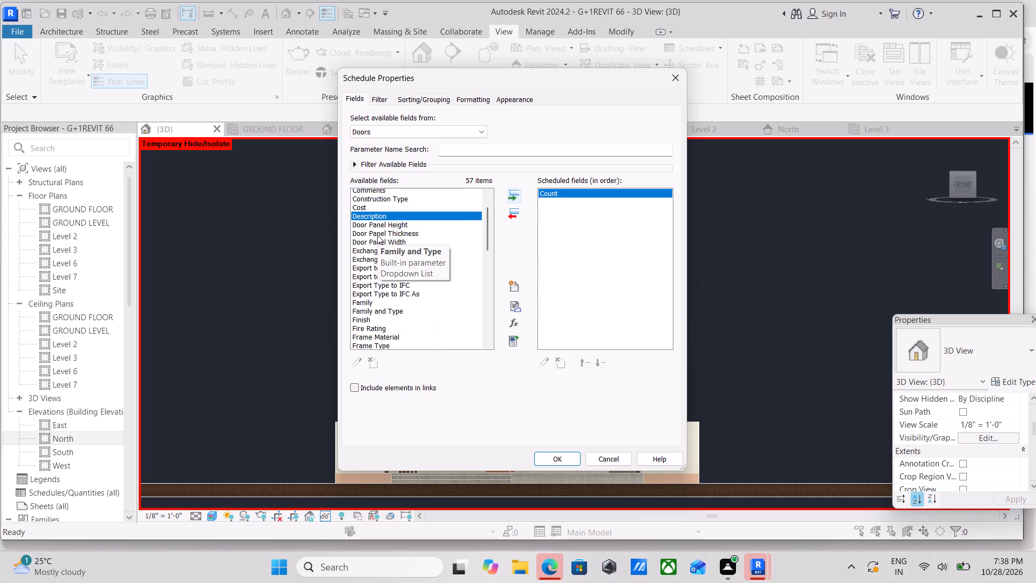
{"action": "scroll", "coordinate": [377, 235], "scroll_direction": "up", "scroll_amount": 3}
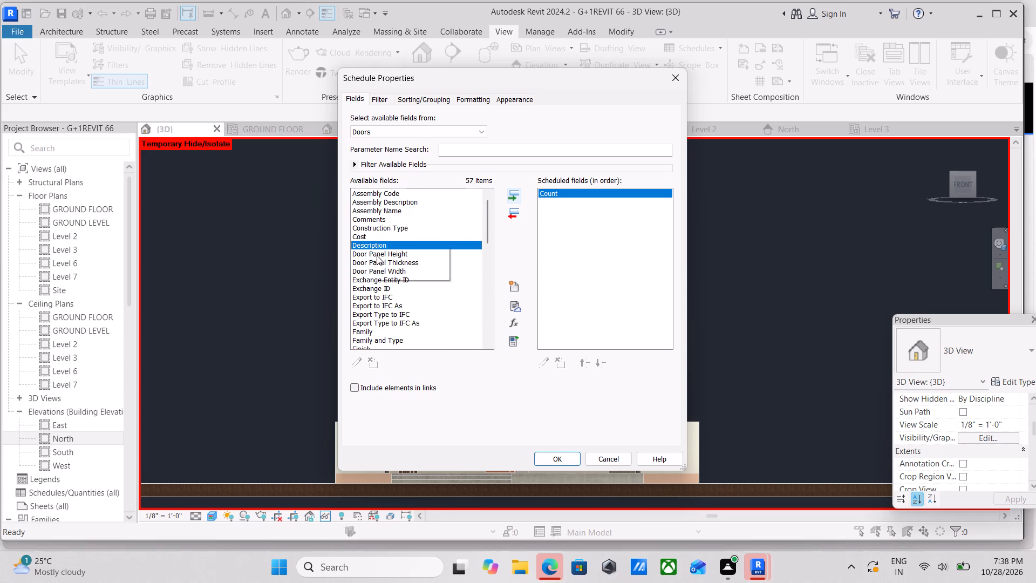
Add the Type field to the door schedule after Count.
{"action": "scroll", "coordinate": [377, 255], "scroll_direction": "down", "scroll_amount": 3}
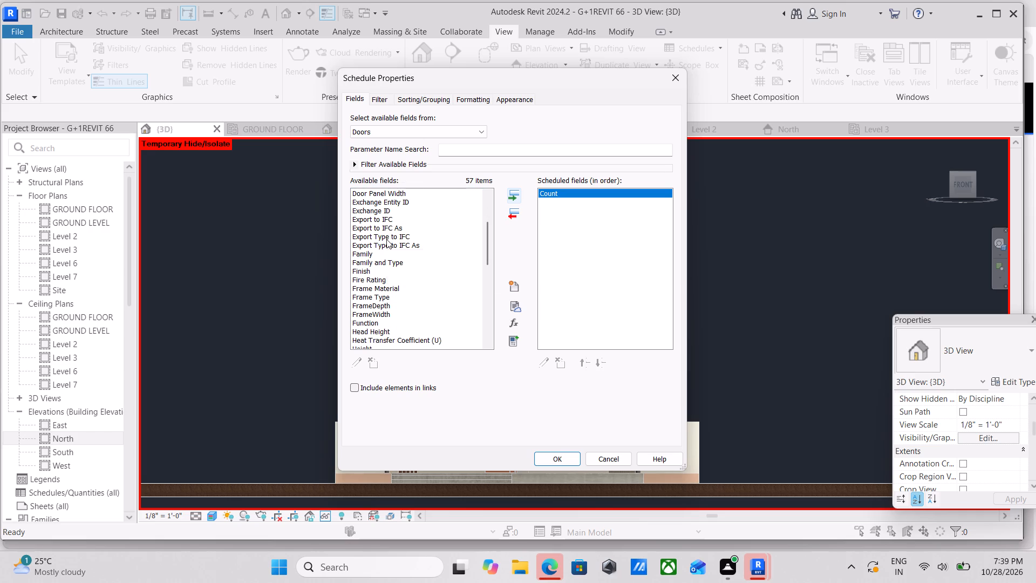
{"action": "scroll", "coordinate": [373, 211], "scroll_direction": "down", "scroll_amount": 2}
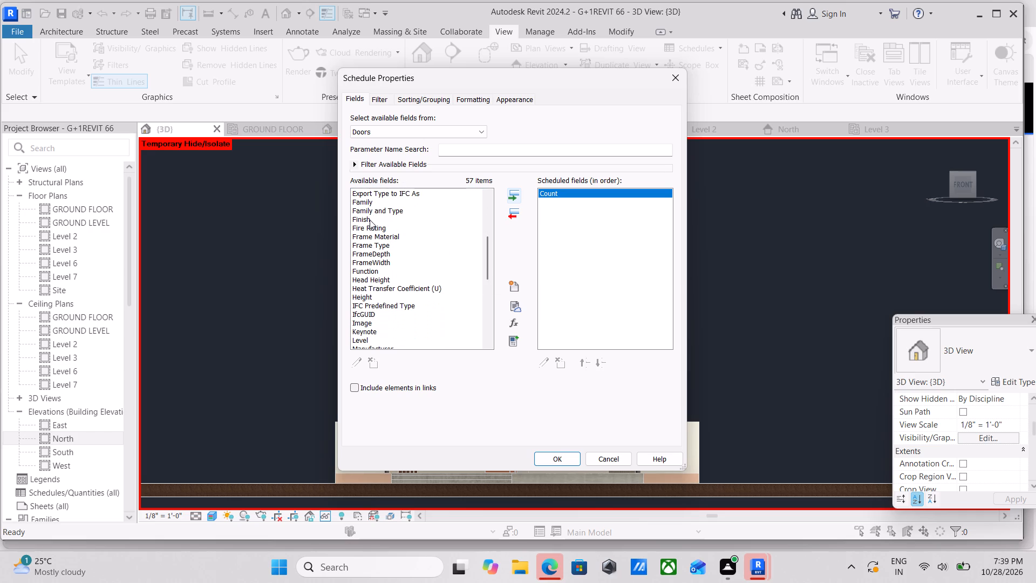
{"action": "scroll", "coordinate": [365, 249], "scroll_direction": "down", "scroll_amount": 1}
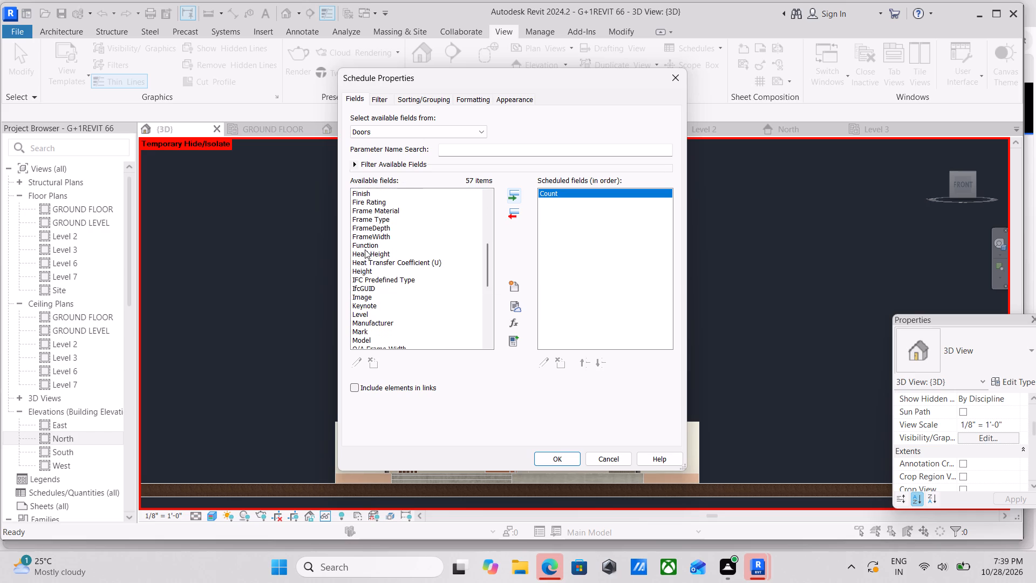
{"action": "scroll", "coordinate": [366, 249], "scroll_direction": "down", "scroll_amount": 2}
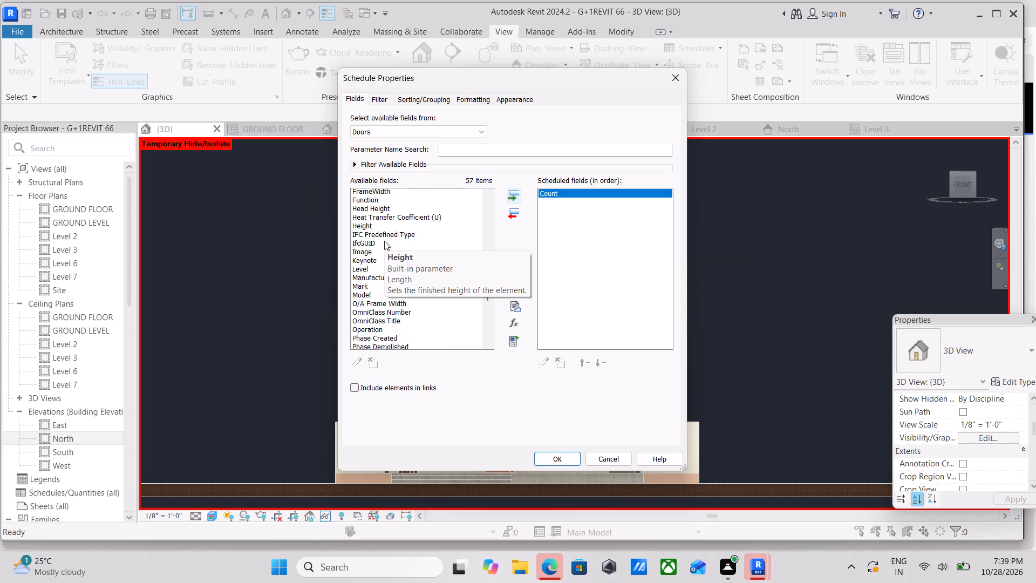
{"action": "scroll", "coordinate": [384, 241], "scroll_direction": "down", "scroll_amount": 2}
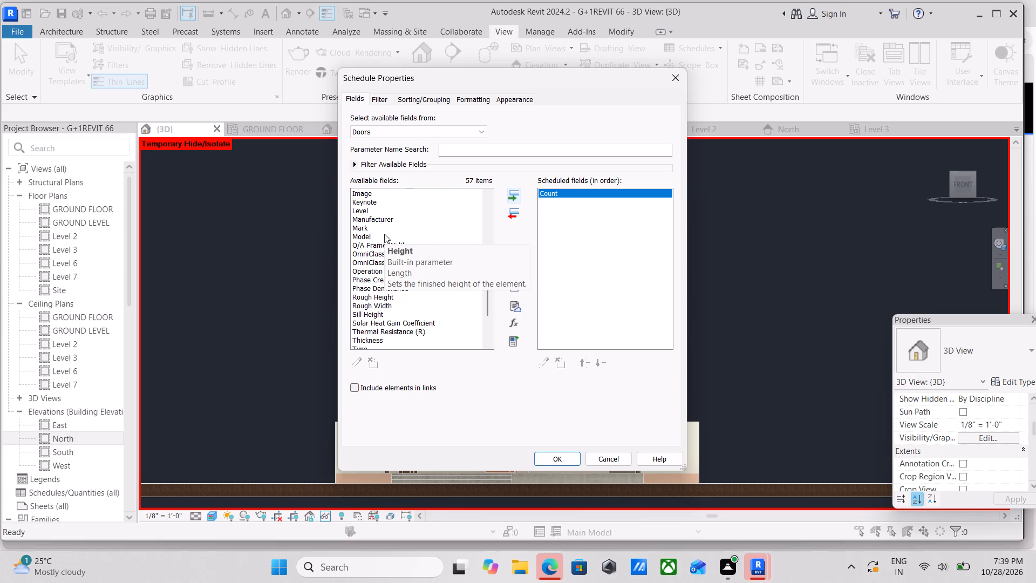
{"action": "scroll", "coordinate": [384, 234], "scroll_direction": "down", "scroll_amount": 4}
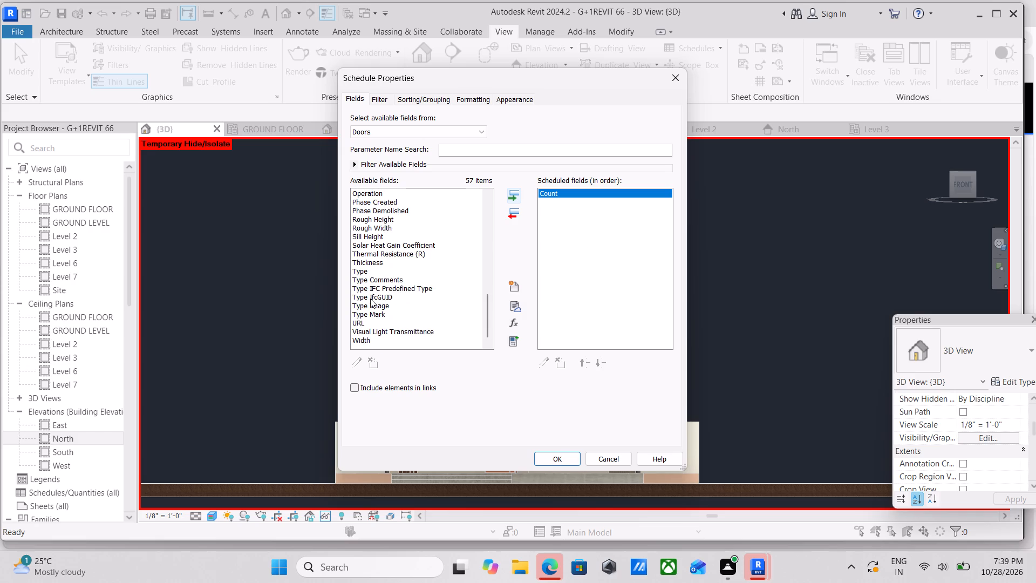
{"action": "left_click", "coordinate": [365, 271]}
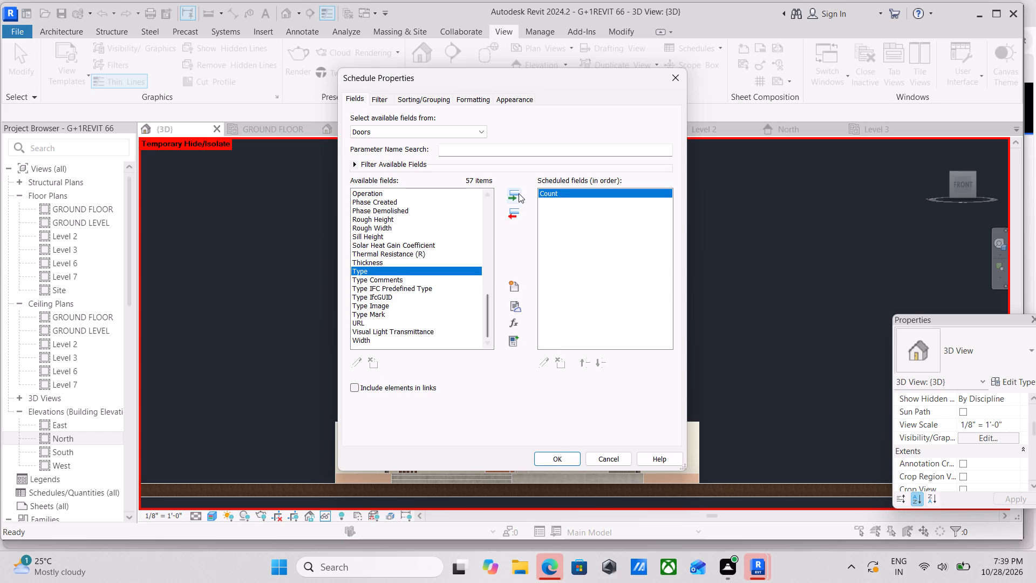
{"action": "left_click", "coordinate": [519, 193]}
Add the Rough Height and Rough Width fields to the door schedule after Type.
{"action": "scroll", "coordinate": [365, 328], "scroll_direction": "down", "scroll_amount": 2}
{"action": "scroll", "coordinate": [362, 296], "scroll_direction": "up", "scroll_amount": 1}
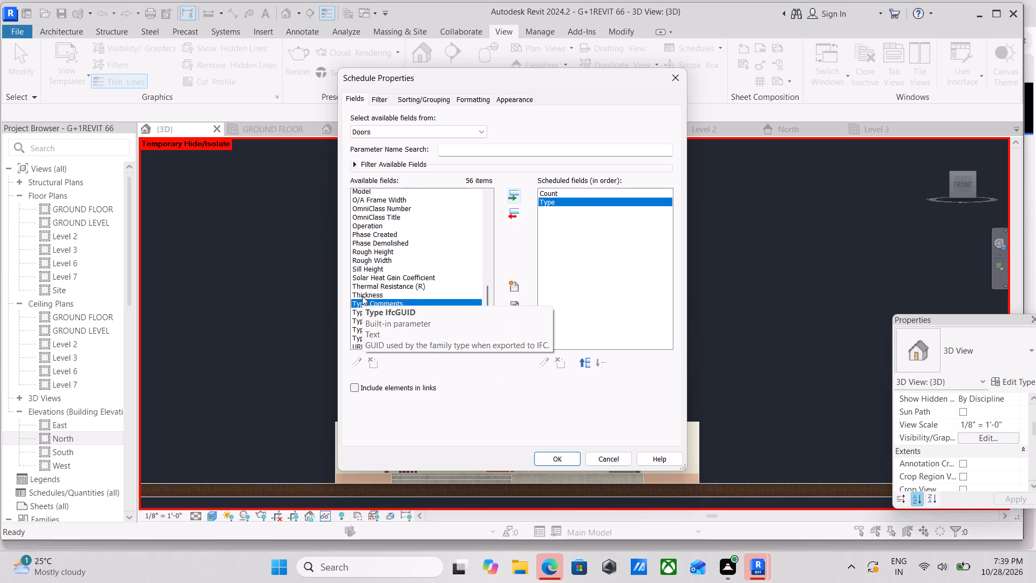
{"action": "left_click", "coordinate": [377, 253]}
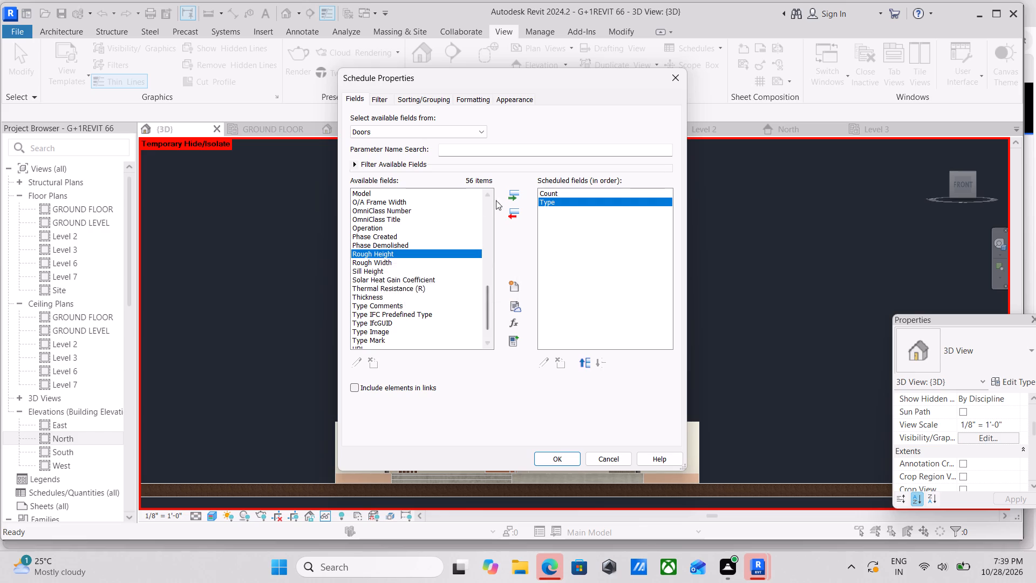
{"action": "left_click", "coordinate": [519, 191]}
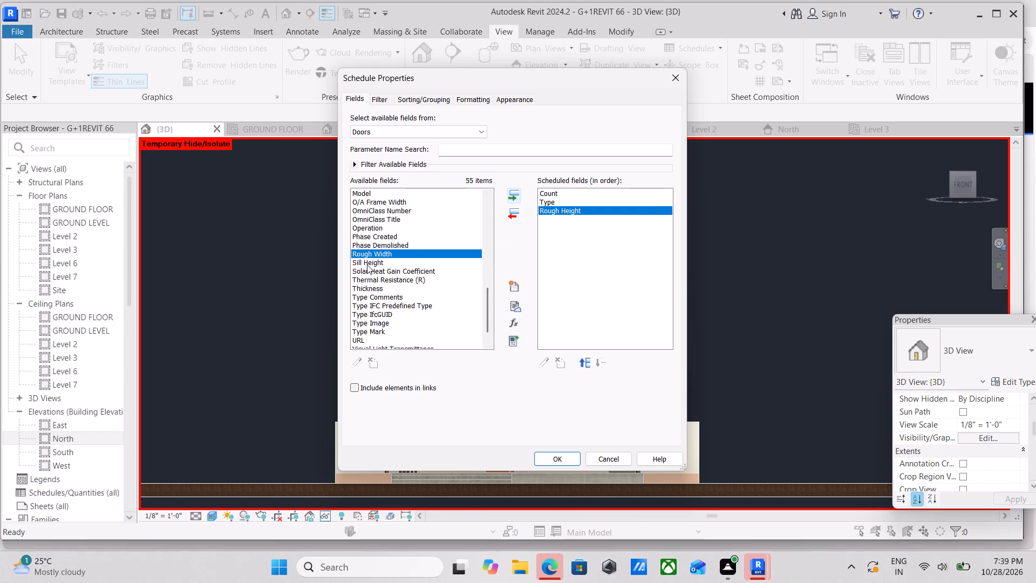
{"action": "left_click", "coordinate": [367, 265]}
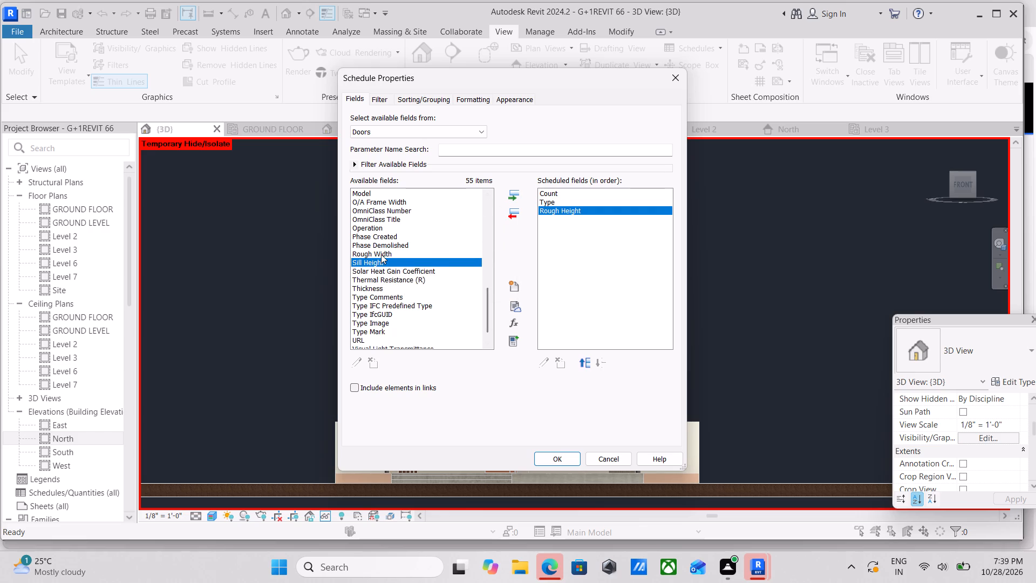
{"action": "left_click", "coordinate": [381, 254]}
{"action": "left_click", "coordinate": [513, 192]}
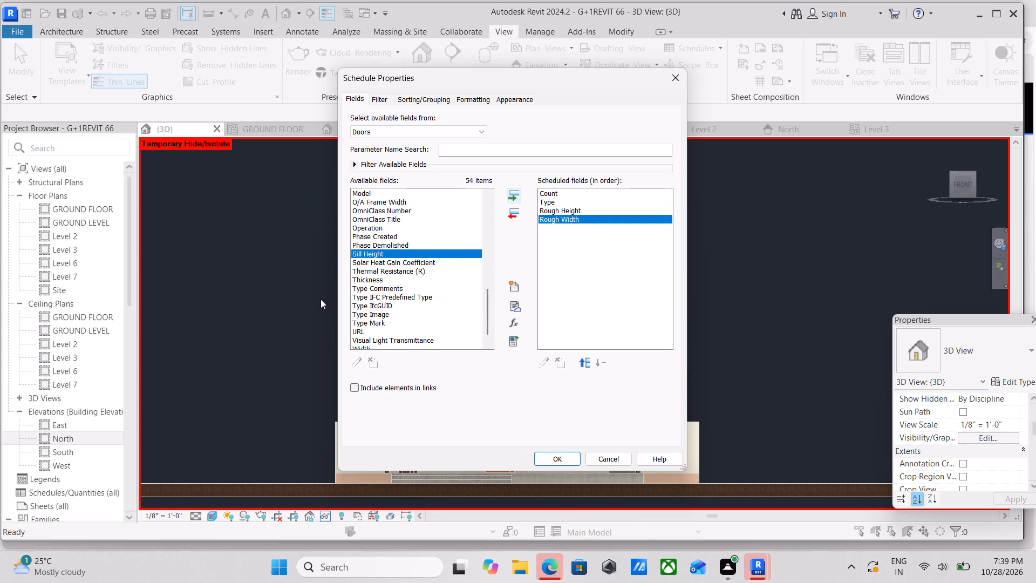
Review the remaining available door fields back to the start of the list.
{"action": "scroll", "coordinate": [391, 254], "scroll_direction": "up", "scroll_amount": 3}
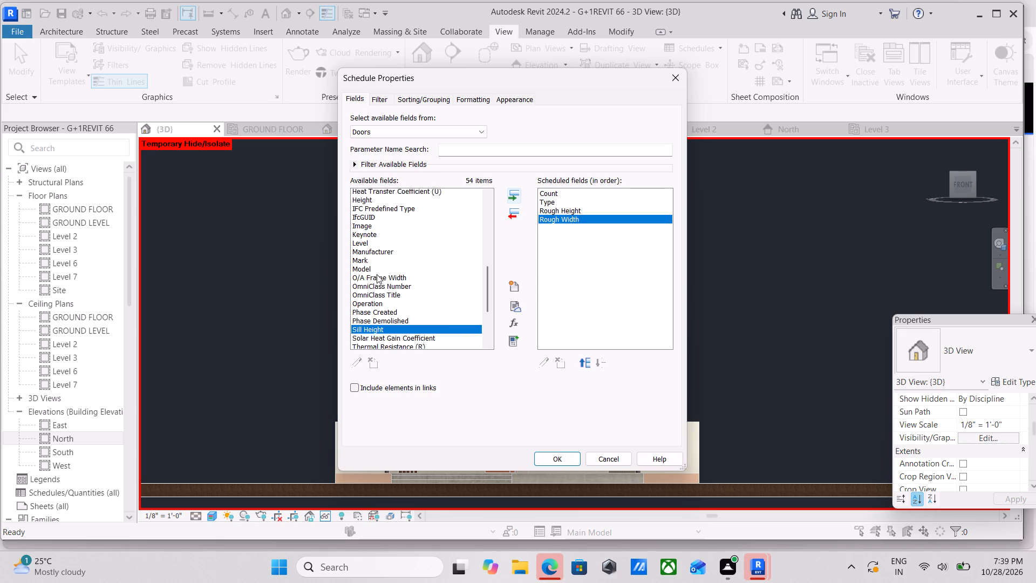
{"action": "scroll", "coordinate": [377, 274], "scroll_direction": "up", "scroll_amount": 4}
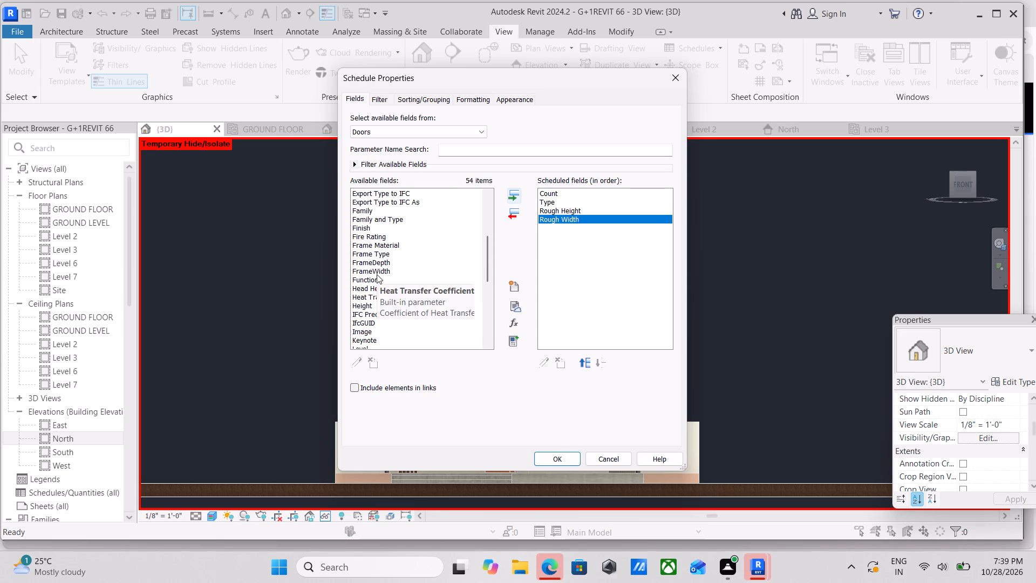
{"action": "scroll", "coordinate": [377, 274], "scroll_direction": "up", "scroll_amount": 5}
{"action": "scroll", "coordinate": [379, 231], "scroll_direction": "up", "scroll_amount": 2}
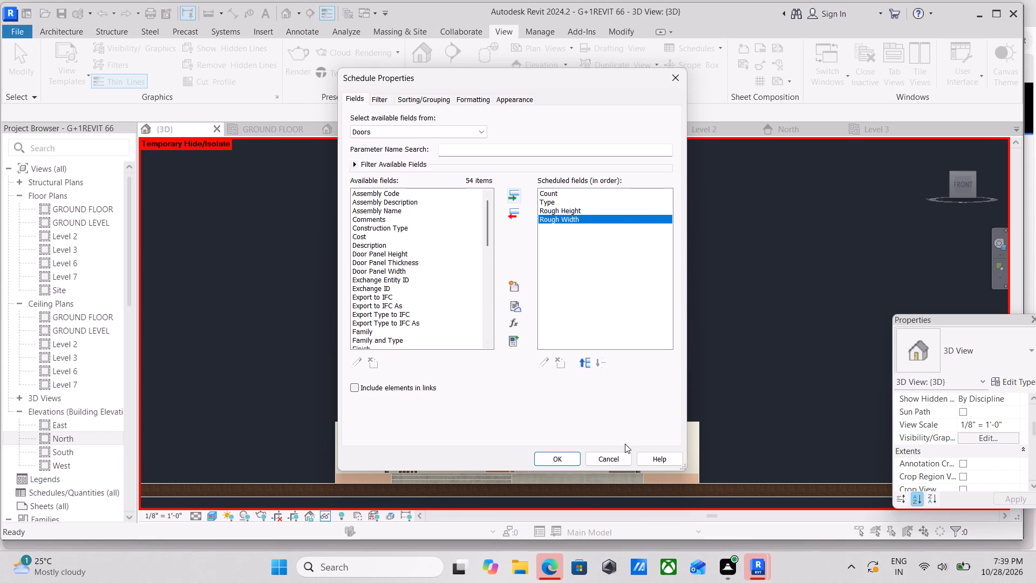
Generate the door schedule from the Count, Type, Rough Height and Rough Width fields.
{"action": "left_click", "coordinate": [558, 456]}
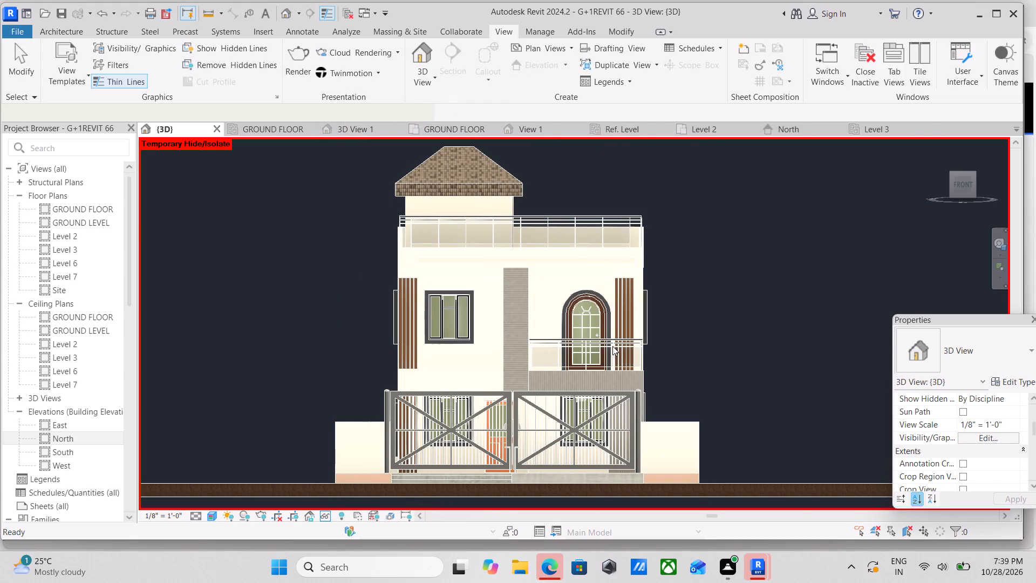
Examine the rows of the door schedule, checking the Type and Rough Height entries.
{"action": "scroll", "coordinate": [300, 252], "scroll_direction": "up", "scroll_amount": 4}
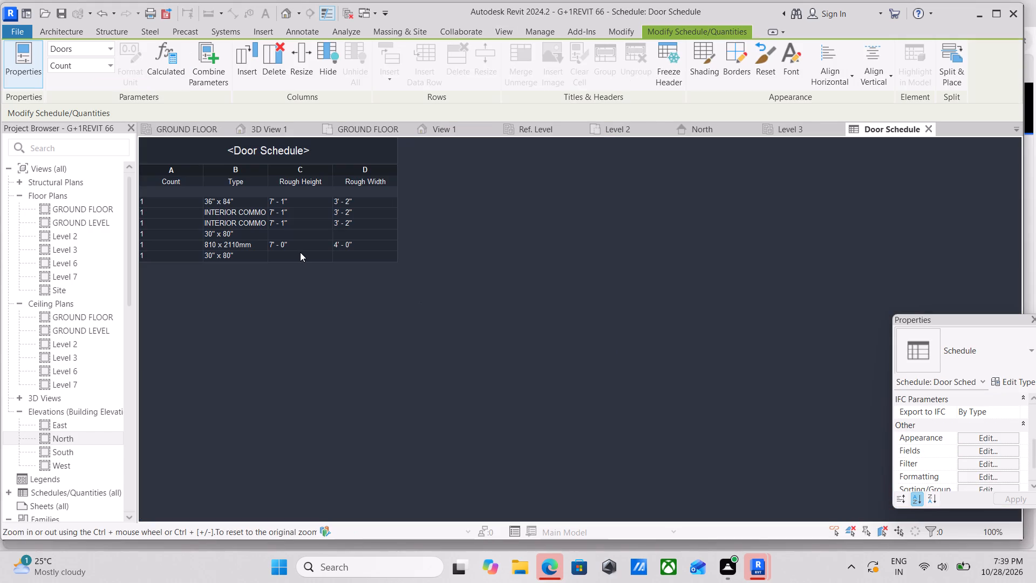
{"action": "scroll", "coordinate": [320, 249], "scroll_direction": "down", "scroll_amount": 5}
{"action": "middle_click_drag", "start_coordinate": [304, 253], "coordinate": [321, 294]}
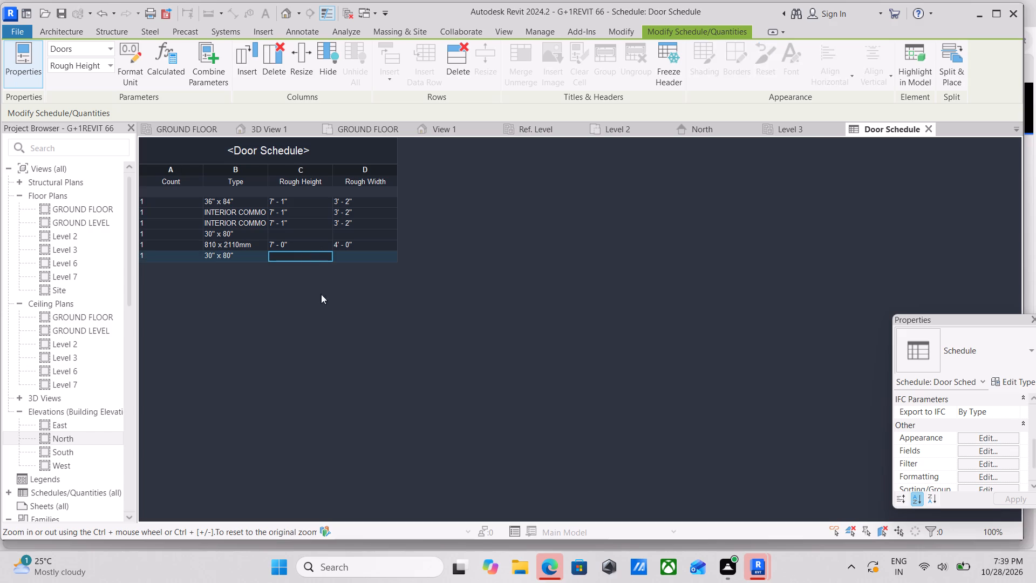
{"action": "middle_click_drag", "start_coordinate": [321, 294], "coordinate": [328, 303]}
{"action": "left_click", "coordinate": [239, 236]}
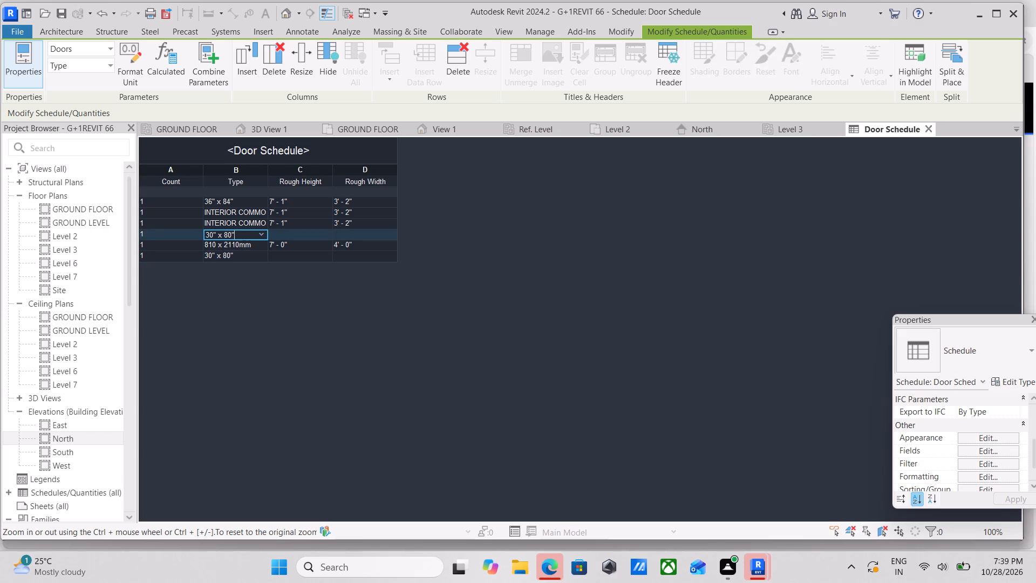
{"action": "left_click", "coordinate": [235, 221]}
{"action": "left_click", "coordinate": [237, 212]}
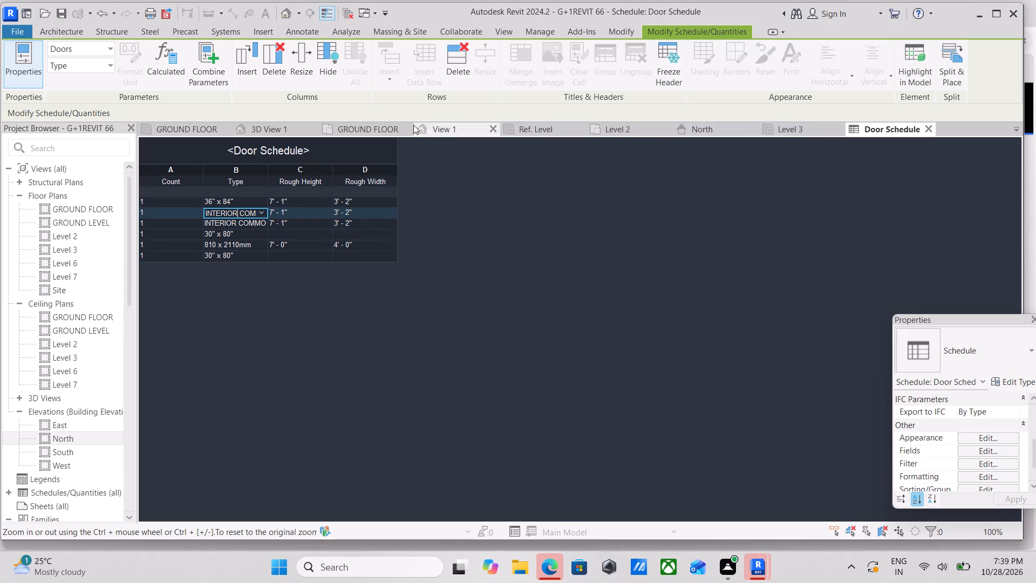
Check the ground floor ceiling plan, the ground floor plan, and the North and East elevations.
{"action": "left_click", "coordinate": [202, 128]}
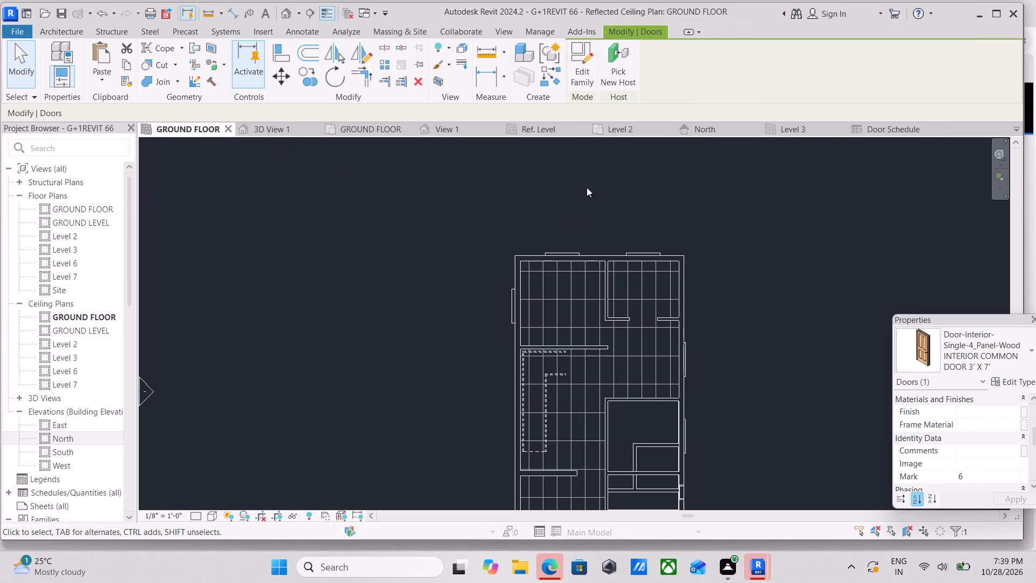
{"action": "left_click", "coordinate": [346, 125]}
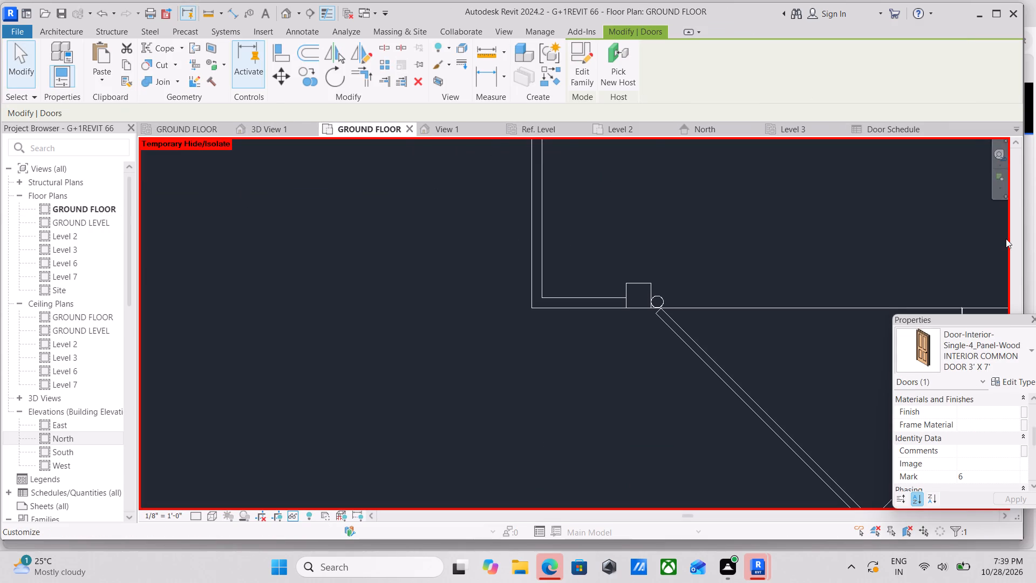
{"action": "left_click", "coordinate": [704, 128]}
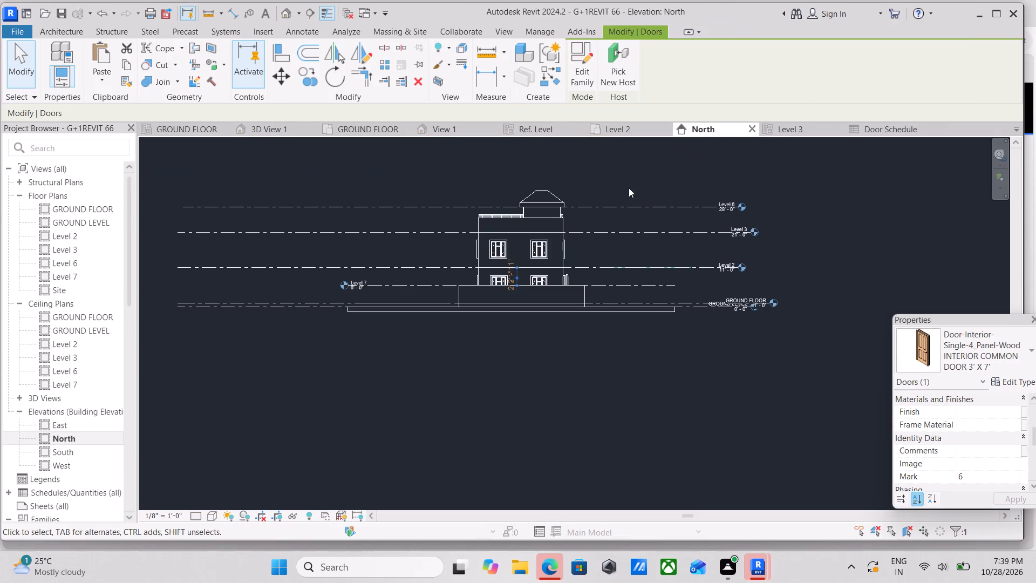
{"action": "double_click", "coordinate": [59, 425]}
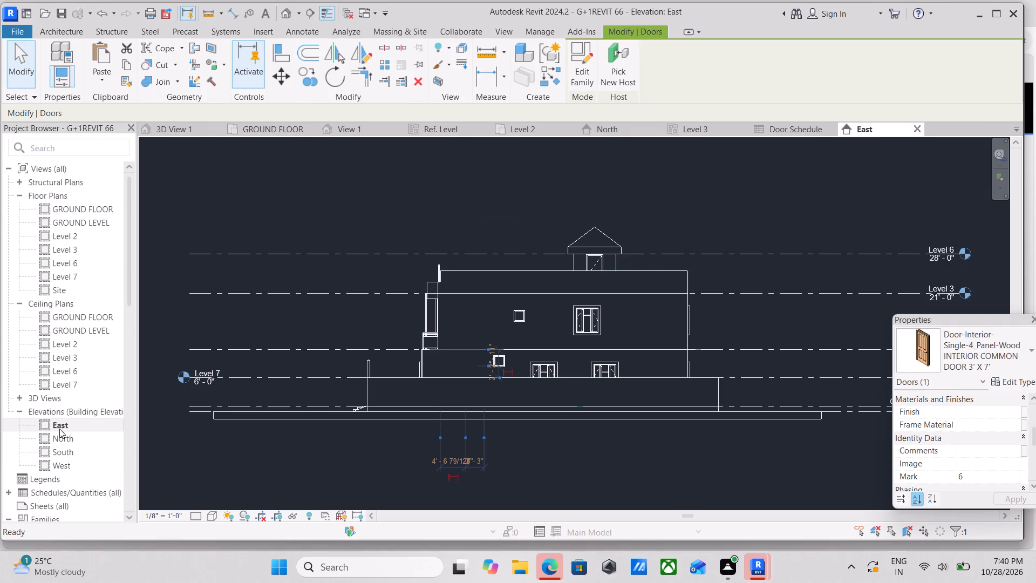
Open the South elevation and temporarily hide all of its level lines.
{"action": "double_click", "coordinate": [59, 453]}
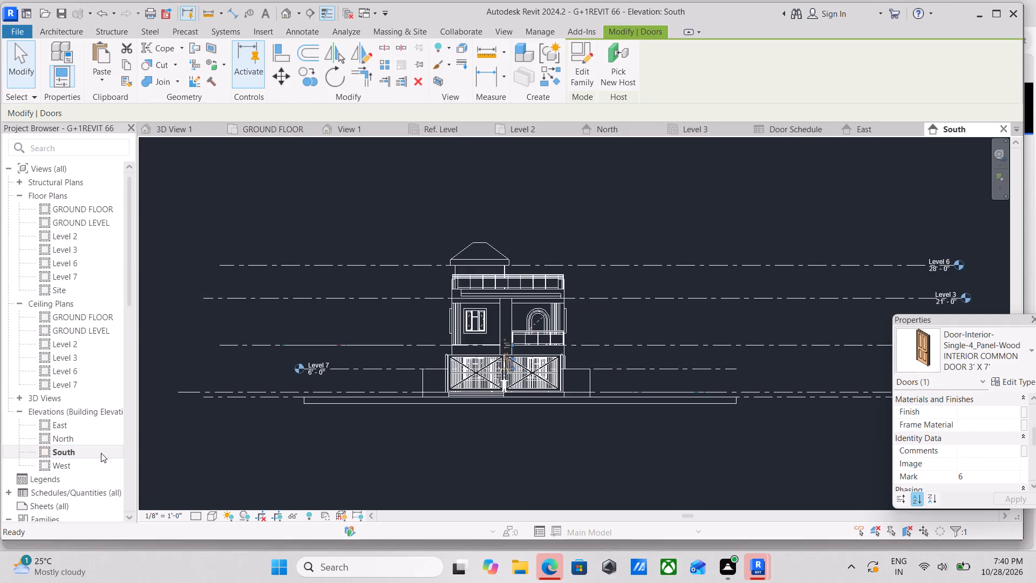
{"action": "scroll", "coordinate": [379, 489], "scroll_direction": "up", "scroll_amount": 2}
{"action": "middle_click_drag", "start_coordinate": [439, 456], "coordinate": [358, 486]}
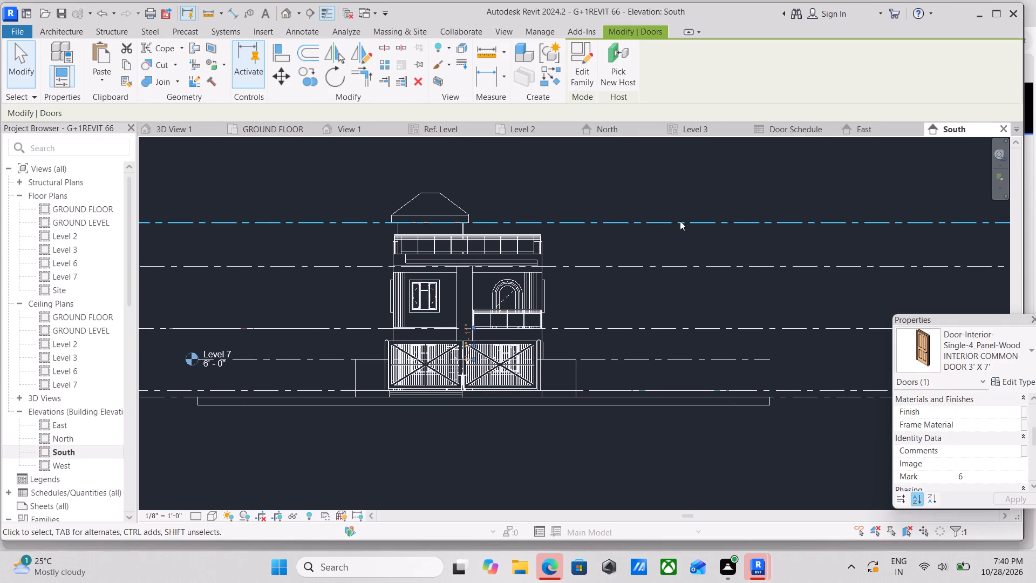
{"action": "left_click", "coordinate": [680, 221]}
{"action": "type", "text": "SA"}
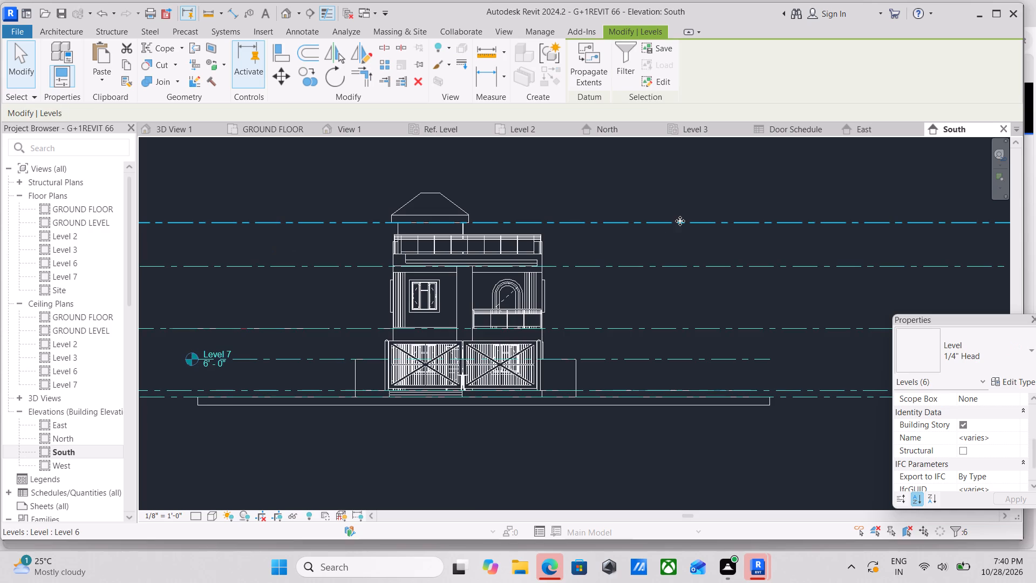
{"action": "type", "text": "HH"}
{"action": "middle_click_drag", "start_coordinate": [634, 240], "coordinate": [732, 242]}
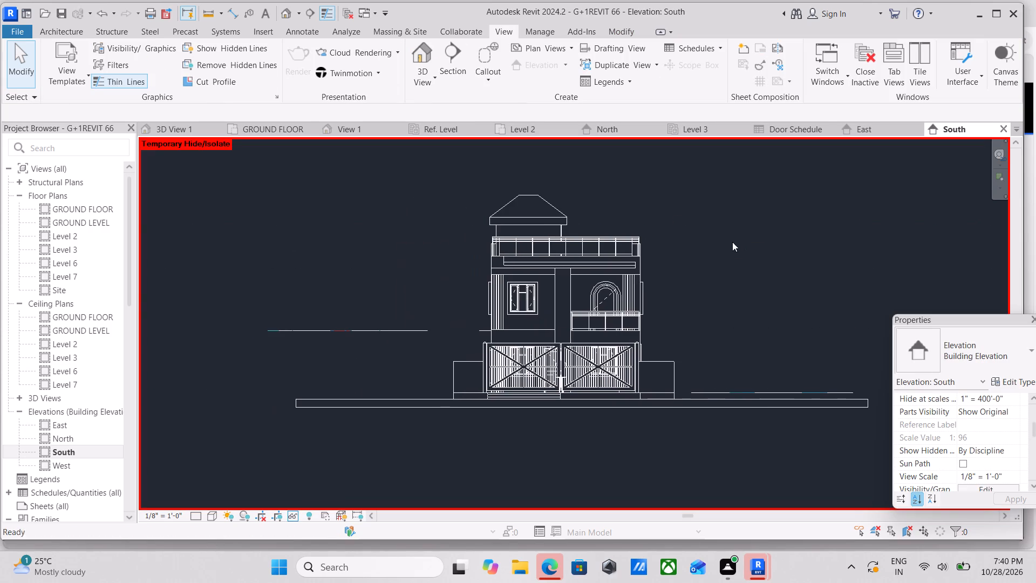
Temporarily hide the imported G+1 FLOOR PLAN.dwg in the South elevation.
{"action": "left_click", "coordinate": [374, 331]}
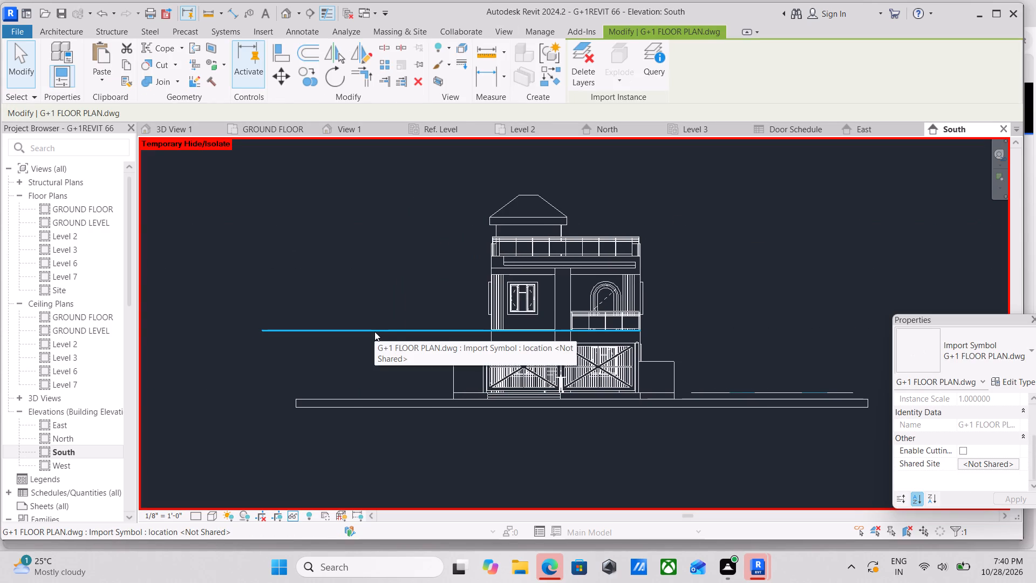
{"action": "type", "text": "HH"}
{"action": "scroll", "coordinate": [424, 330], "scroll_direction": "down", "scroll_amount": 1}
{"action": "middle_click_drag", "start_coordinate": [424, 330], "coordinate": [357, 345]}
{"action": "middle_click_drag", "start_coordinate": [365, 316], "coordinate": [404, 343]}
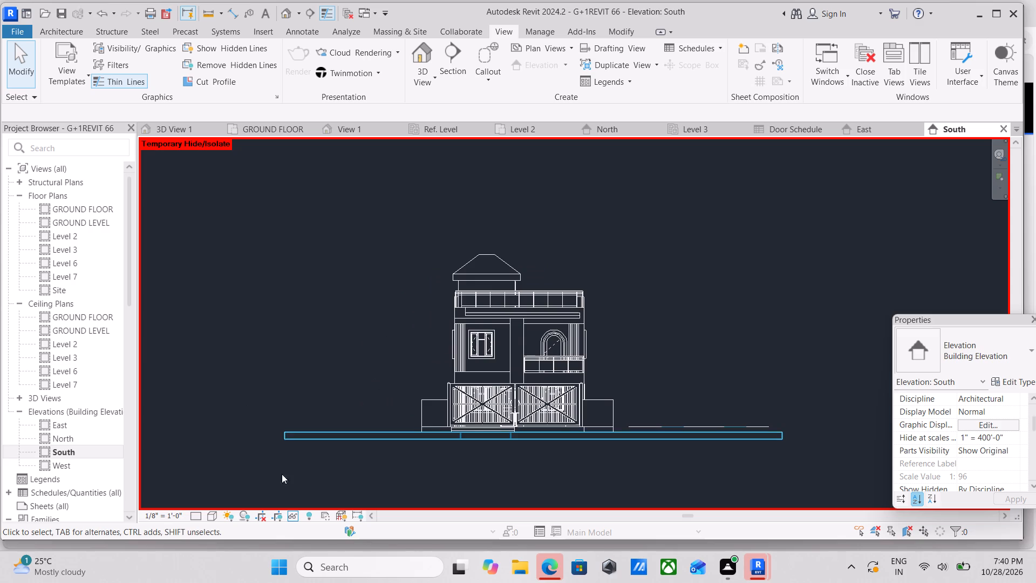
{"action": "middle_click_drag", "start_coordinate": [309, 340], "coordinate": [317, 369]}
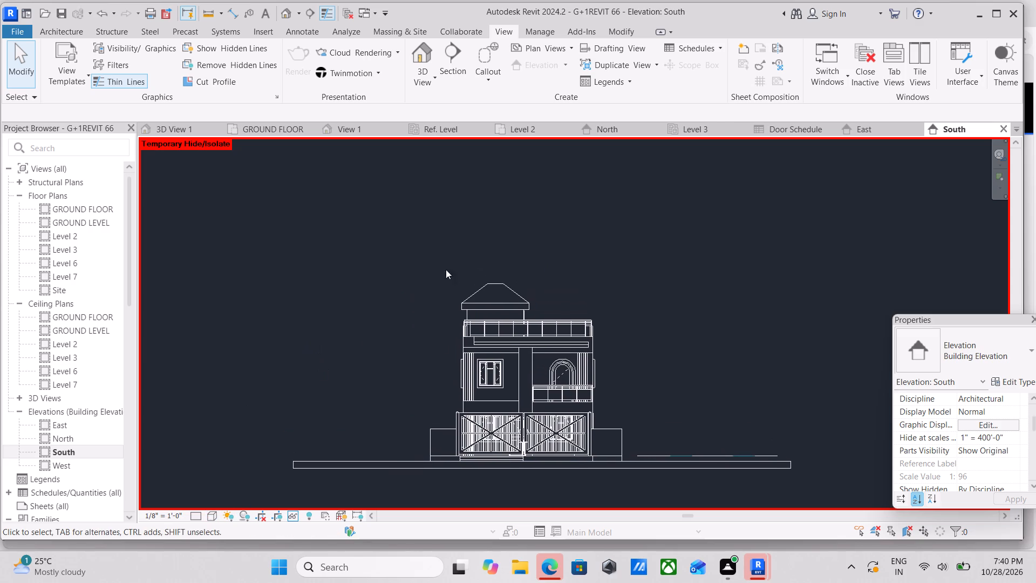
Start a new building component schedule for the Windows category, named Window Schedule, in the New Construction phase.
{"action": "left_click", "coordinate": [722, 44]}
{"action": "scroll", "coordinate": [722, 44], "scroll_direction": "down", "scroll_amount": 1}
{"action": "left_click", "coordinate": [717, 70]}
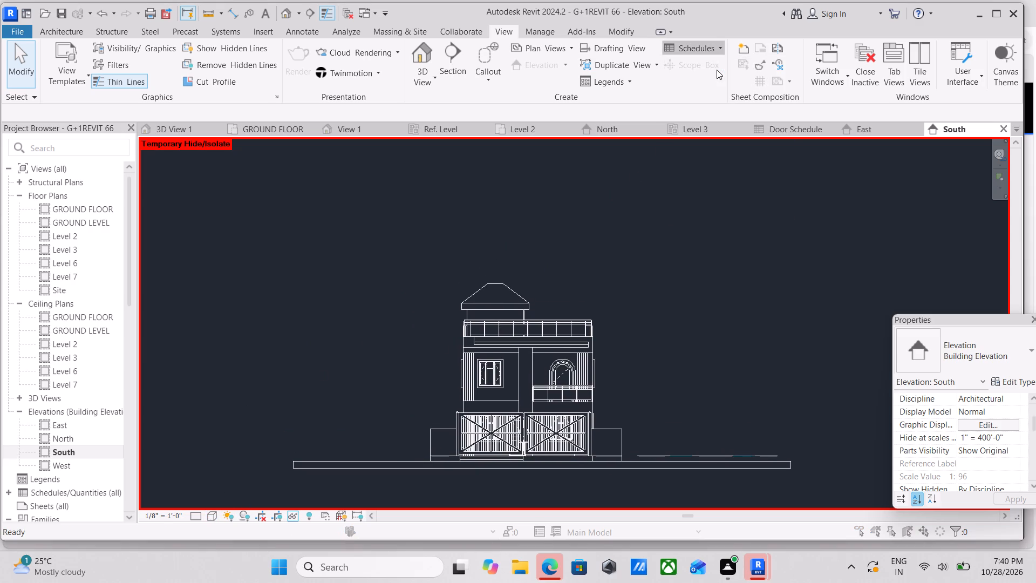
{"action": "left_click", "coordinate": [560, 179]}
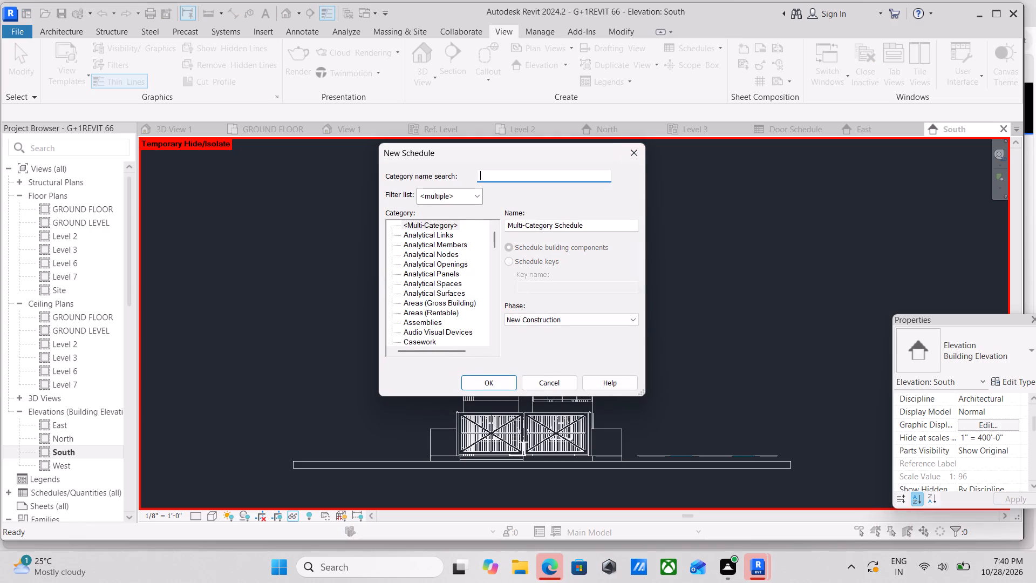
{"action": "type", "text": "WIND"}
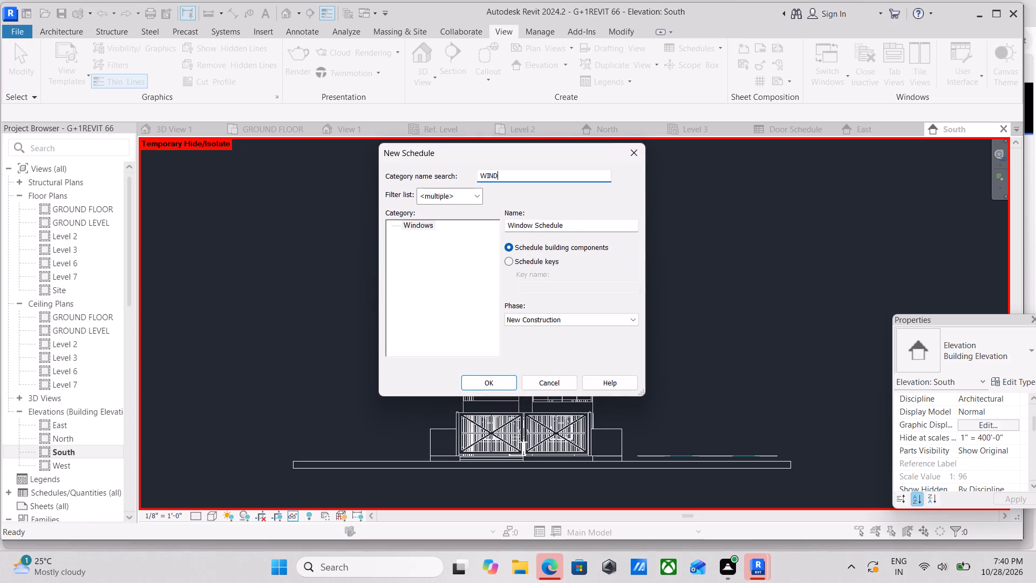
{"action": "left_click", "coordinate": [418, 223]}
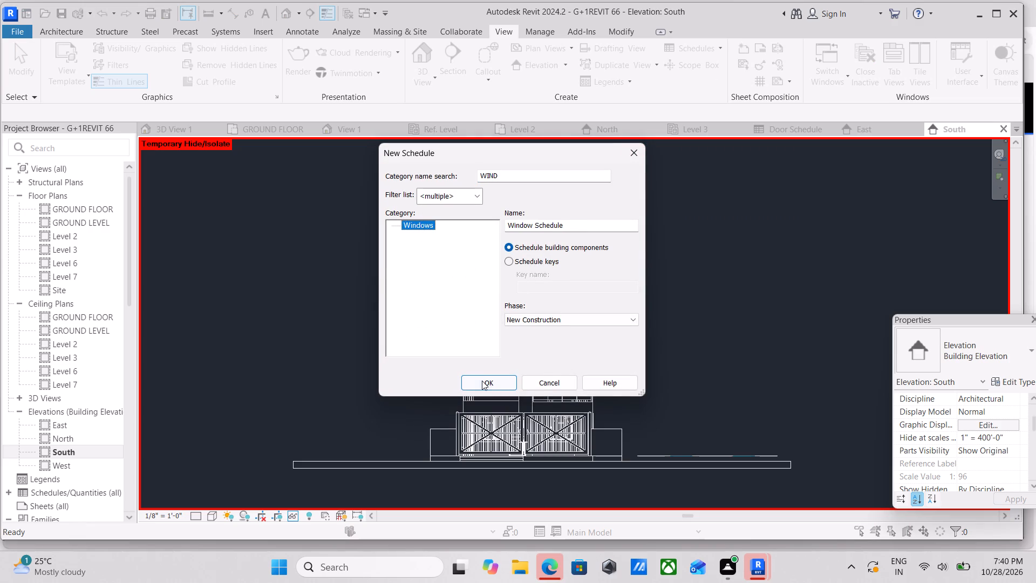
{"action": "left_click", "coordinate": [482, 381]}
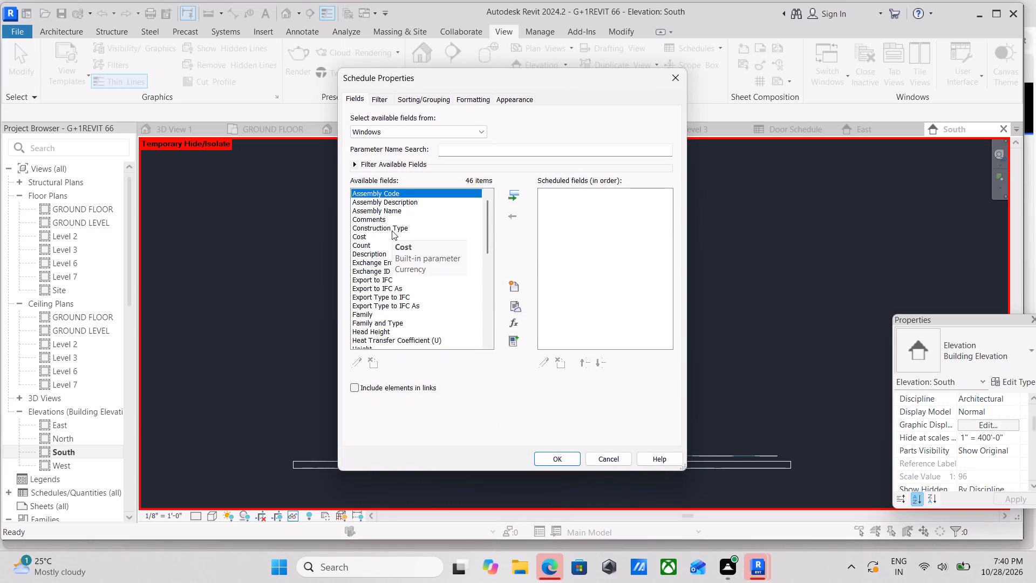
Look through the available window fields and add Head Height as the first scheduled field.
{"action": "scroll", "coordinate": [387, 233], "scroll_direction": "down", "scroll_amount": 1}
{"action": "scroll", "coordinate": [362, 234], "scroll_direction": "up", "scroll_amount": 1}
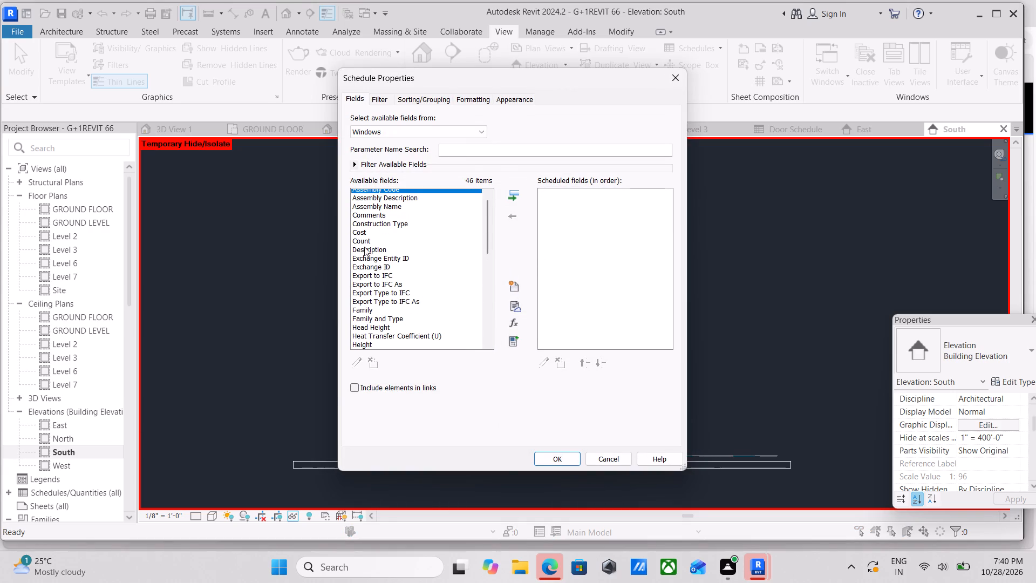
{"action": "left_click", "coordinate": [362, 220]}
{"action": "left_click", "coordinate": [374, 230]}
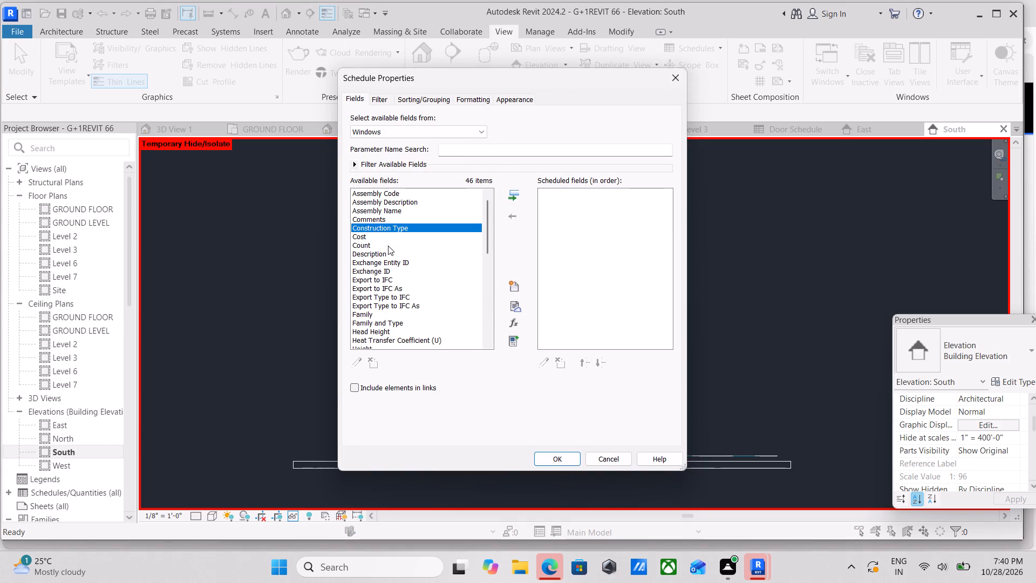
{"action": "left_click", "coordinate": [371, 260]}
{"action": "left_click", "coordinate": [365, 235]}
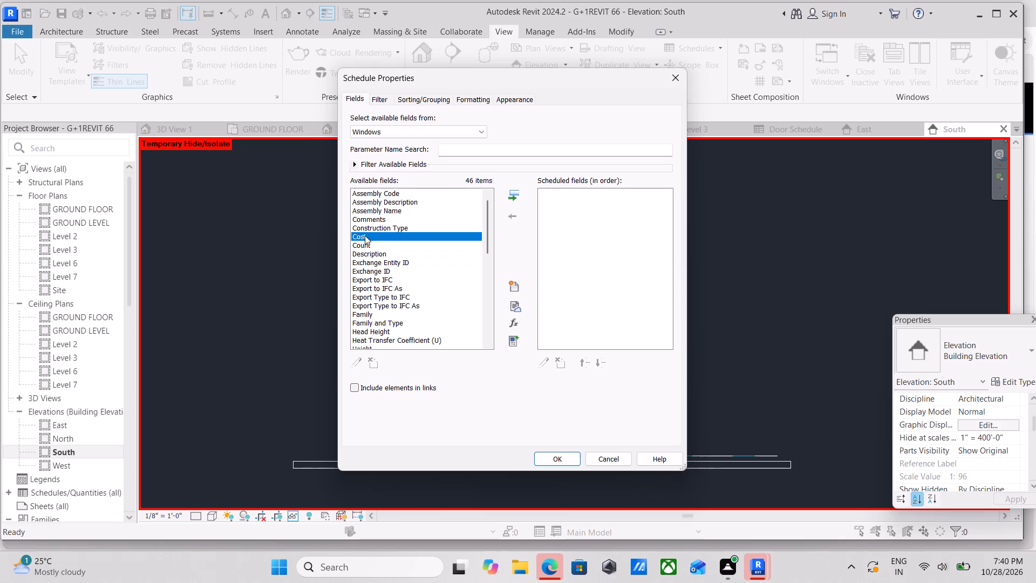
{"action": "scroll", "coordinate": [370, 210], "scroll_direction": "up", "scroll_amount": 1}
{"action": "scroll", "coordinate": [369, 280], "scroll_direction": "down", "scroll_amount": 2}
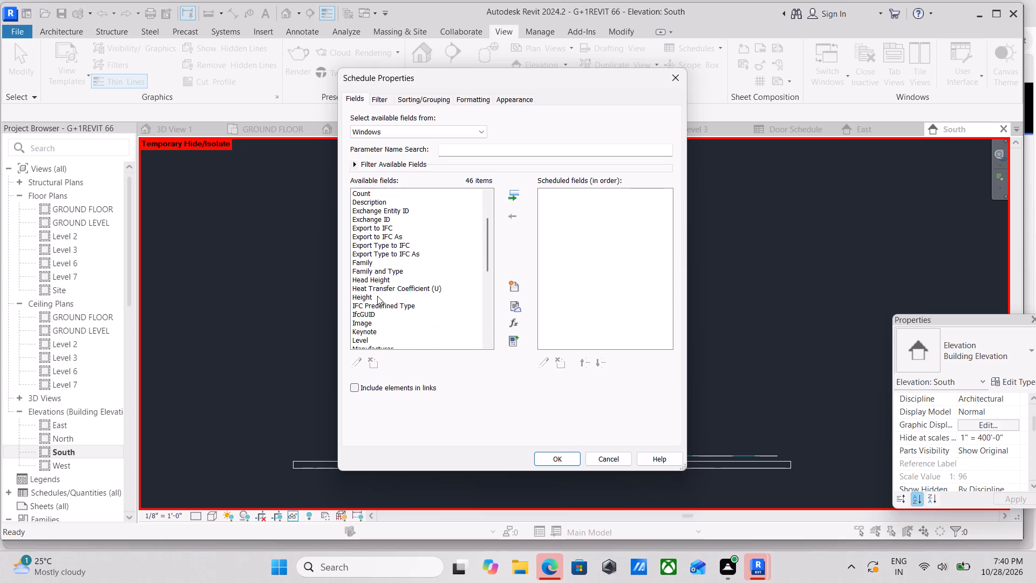
{"action": "left_click", "coordinate": [370, 282]}
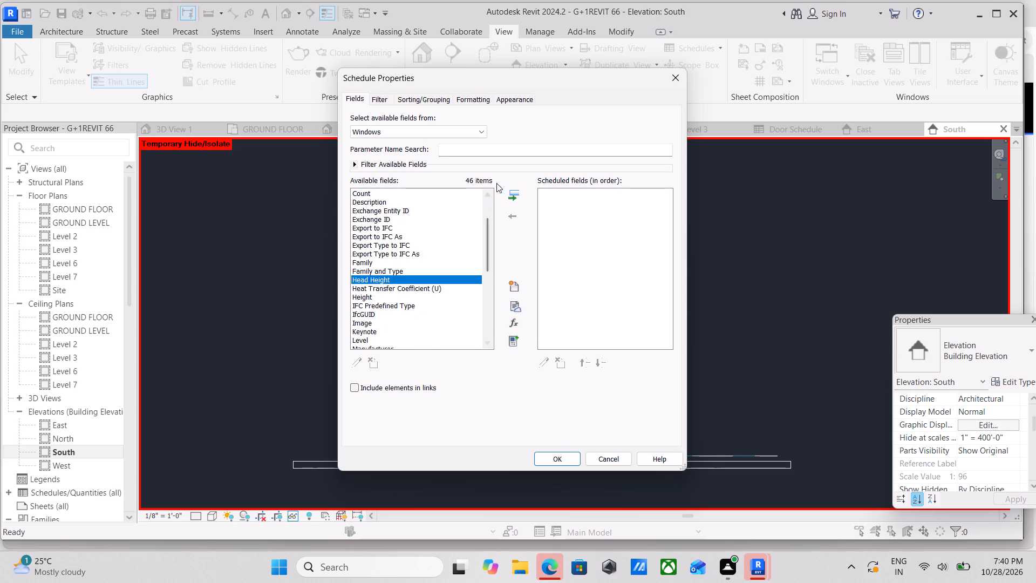
{"action": "left_click", "coordinate": [516, 191]}
Add the Cost and Assembly Name fields after Head Height and generate the window schedule.
{"action": "scroll", "coordinate": [369, 265], "scroll_direction": "up", "scroll_amount": 3}
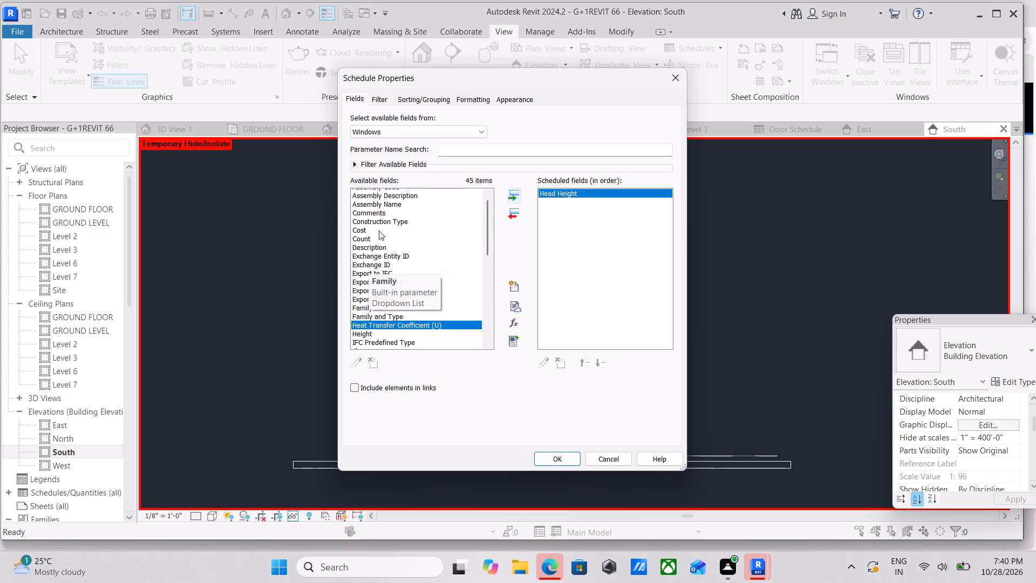
{"action": "left_click", "coordinate": [379, 231]}
{"action": "left_click", "coordinate": [357, 237]}
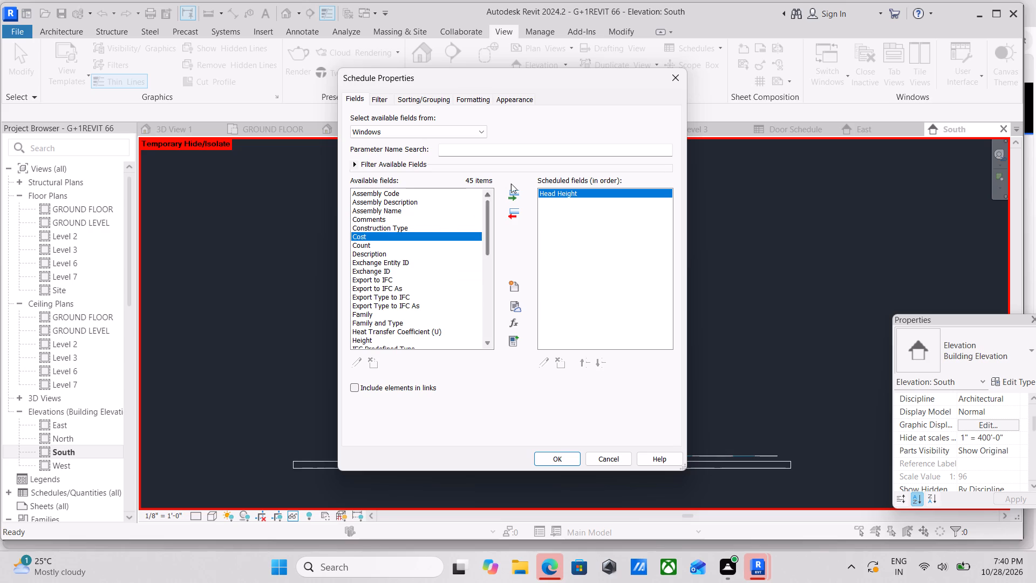
{"action": "left_click", "coordinate": [507, 189]}
{"action": "scroll", "coordinate": [343, 253], "scroll_direction": "up", "scroll_amount": 1}
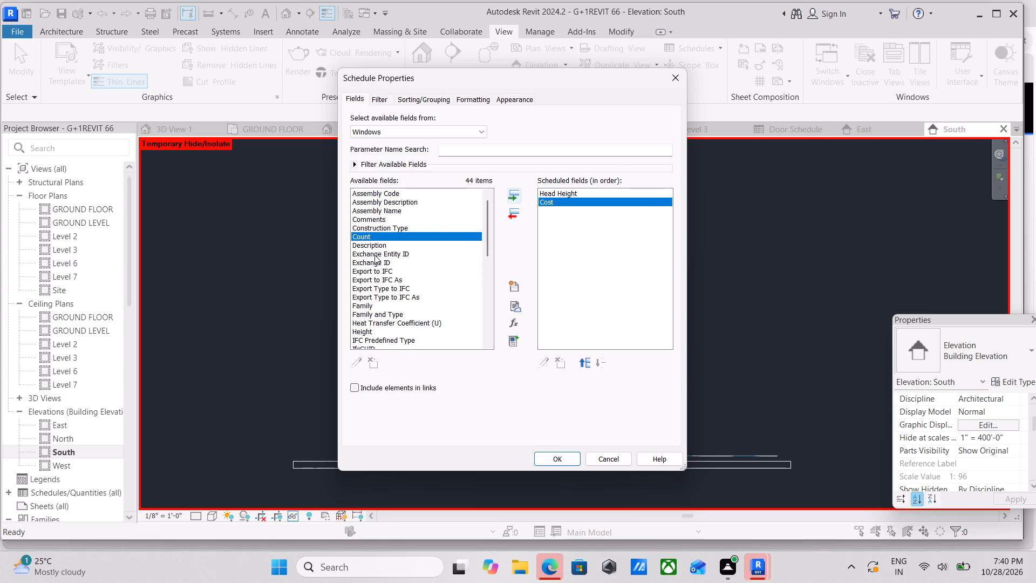
{"action": "scroll", "coordinate": [362, 228], "scroll_direction": "up", "scroll_amount": 1}
{"action": "left_click", "coordinate": [370, 208]}
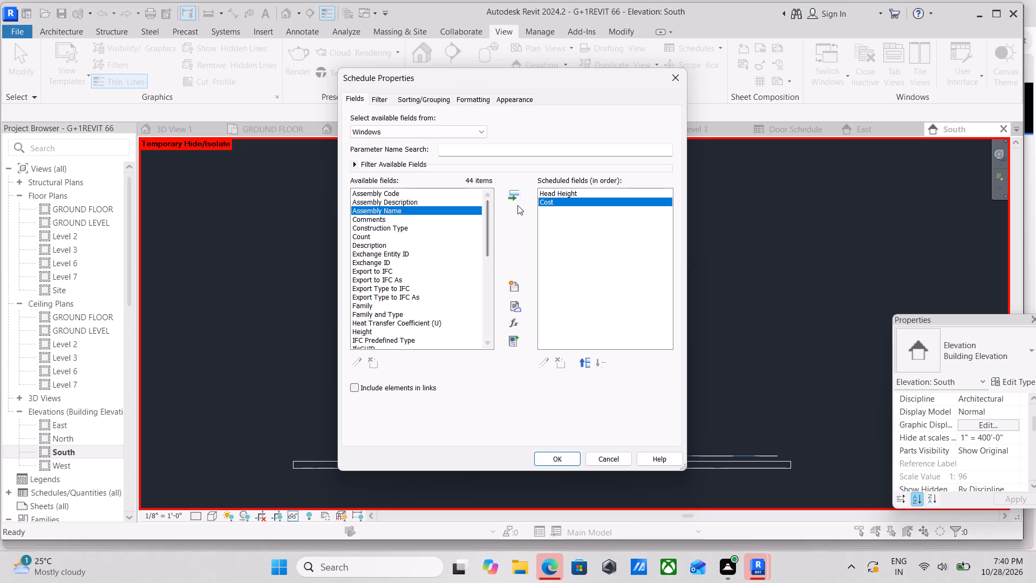
{"action": "left_click", "coordinate": [513, 191]}
{"action": "left_click", "coordinate": [564, 457]}
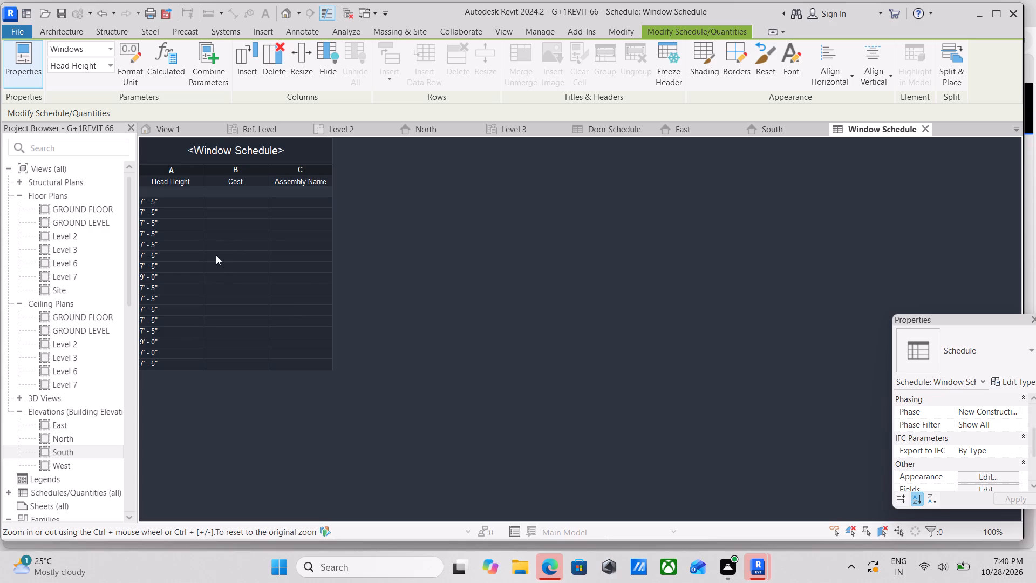
{"action": "middle_click_drag", "start_coordinate": [216, 255], "coordinate": [333, 281]}
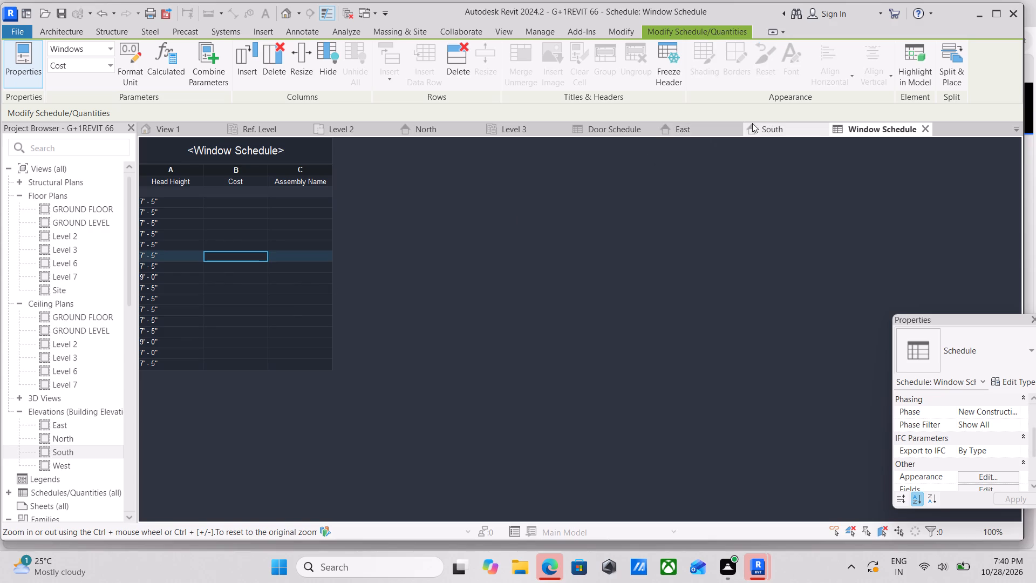
Return to the South elevation and create a new sheet with the E1 30 x 42 Horizontal title block.
{"action": "left_click", "coordinate": [757, 124]}
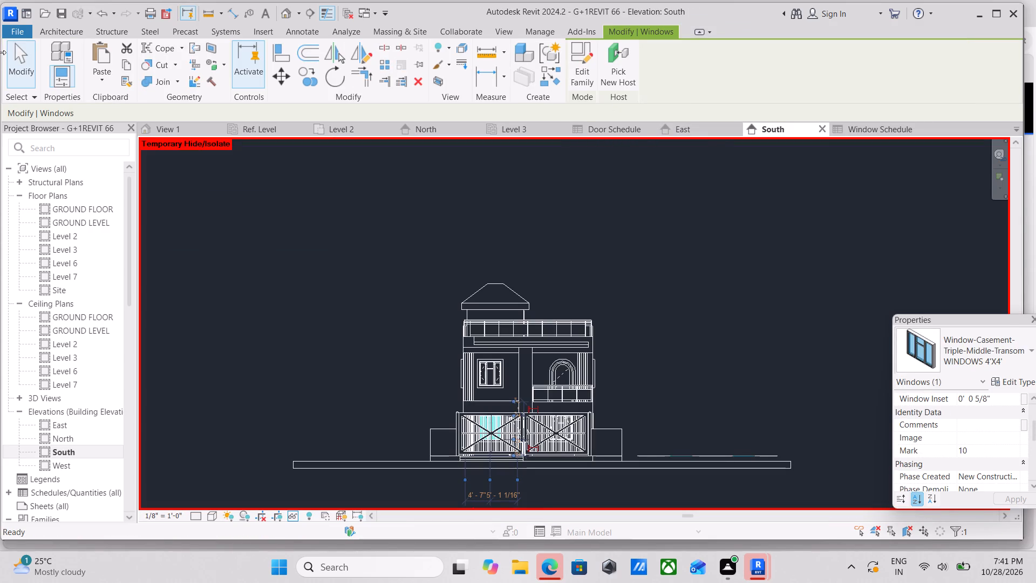
{"action": "left_click", "coordinate": [70, 30]}
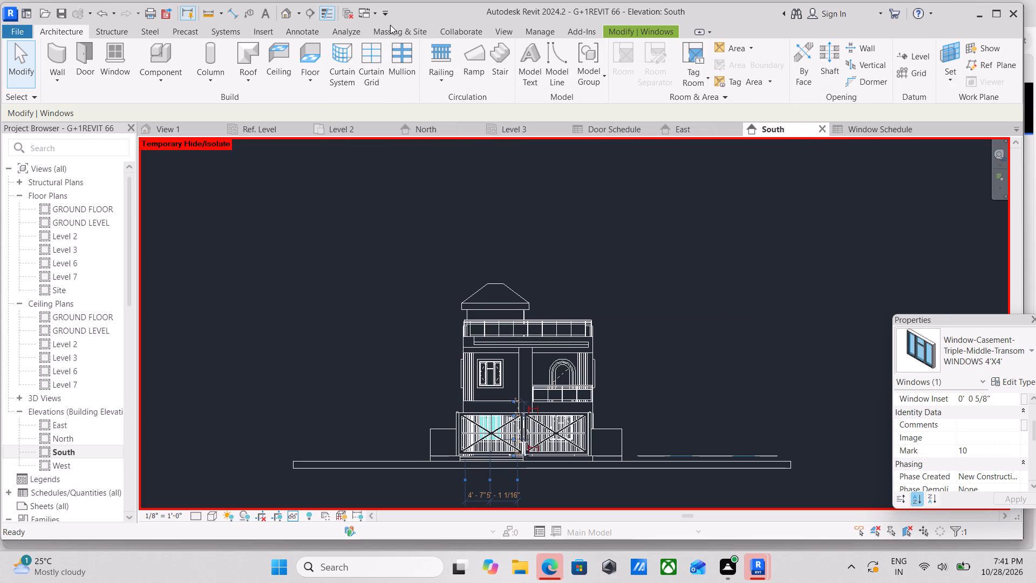
{"action": "left_click", "coordinate": [534, 28]}
{"action": "left_click", "coordinate": [506, 28]}
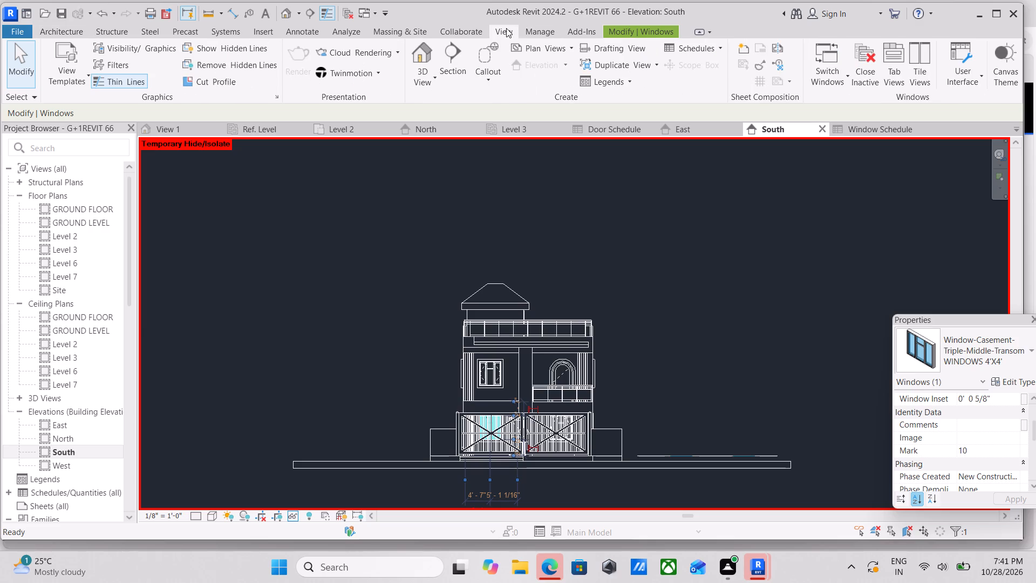
{"action": "left_click", "coordinate": [740, 46]}
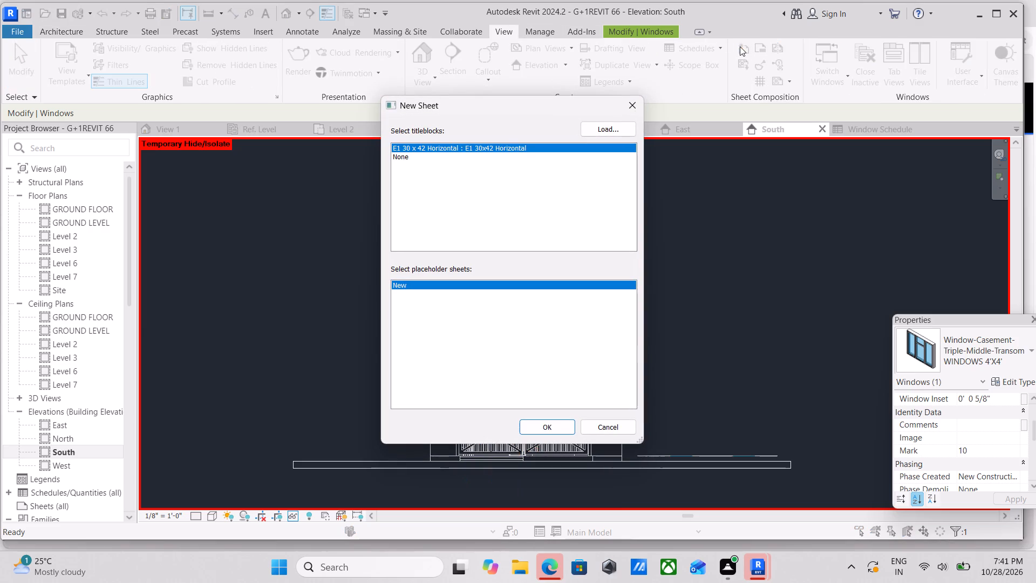
{"action": "left_click", "coordinate": [556, 435]}
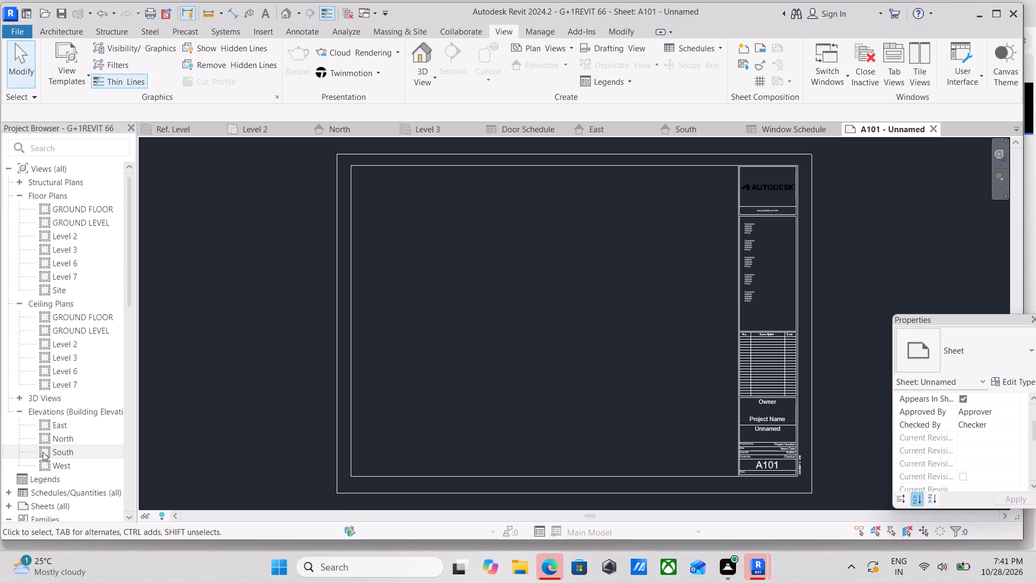
Place the South elevation view on the new sheet, centred in the upper part of the drawing area.
{"action": "left_click_drag", "start_coordinate": [43, 452], "coordinate": [89, 457]}
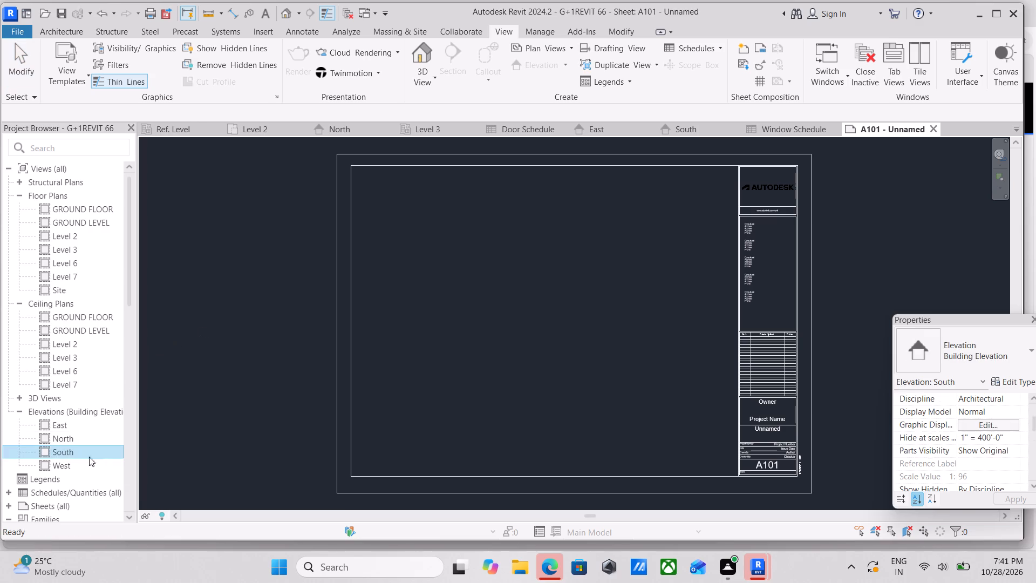
{"action": "left_click_drag", "start_coordinate": [89, 457], "coordinate": [504, 340]}
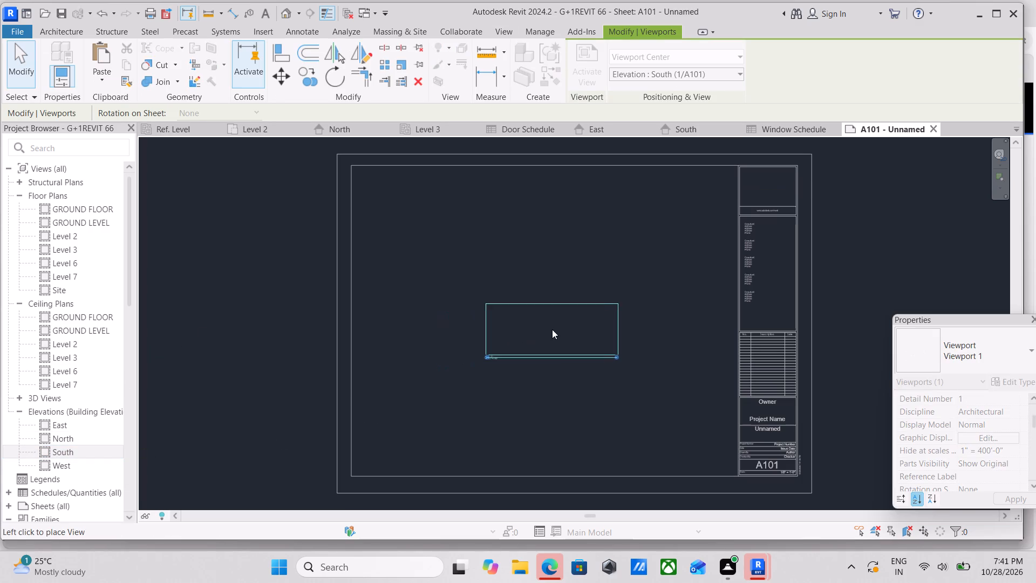
{"action": "left_click", "coordinate": [535, 242]}
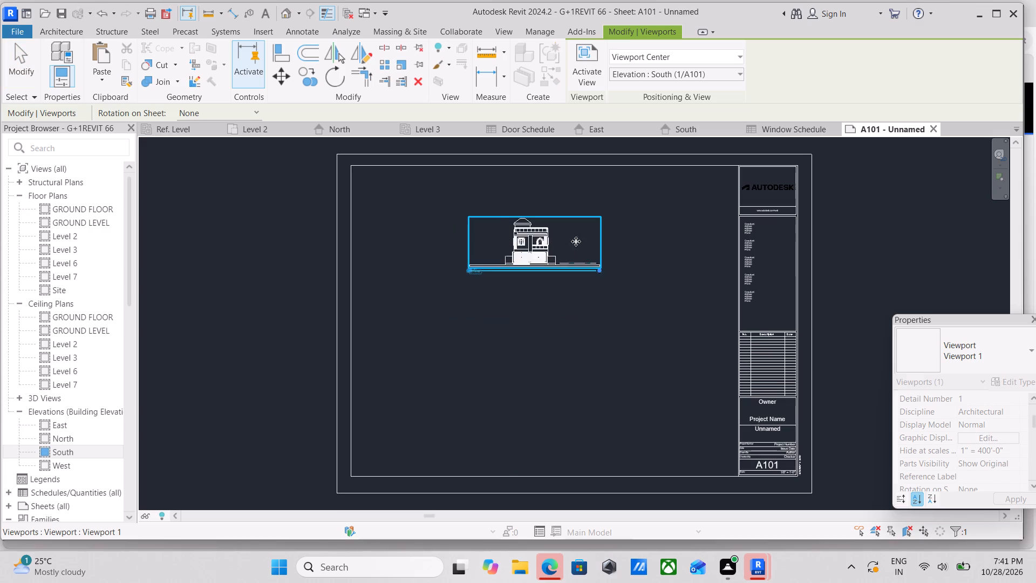
Place the North elevation view on the sheet, directly below the South elevation.
{"action": "scroll", "coordinate": [565, 249], "scroll_direction": "up", "scroll_amount": 6}
{"action": "scroll", "coordinate": [493, 270], "scroll_direction": "up", "scroll_amount": 2}
{"action": "scroll", "coordinate": [393, 284], "scroll_direction": "down", "scroll_amount": 2}
{"action": "middle_click_drag", "start_coordinate": [392, 284], "coordinate": [445, 256]}
{"action": "scroll", "coordinate": [353, 304], "scroll_direction": "down", "scroll_amount": 2}
{"action": "middle_click_drag", "start_coordinate": [354, 304], "coordinate": [456, 274]}
{"action": "scroll", "coordinate": [289, 324], "scroll_direction": "down", "scroll_amount": 1}
{"action": "middle_click_drag", "start_coordinate": [305, 317], "coordinate": [377, 300]}
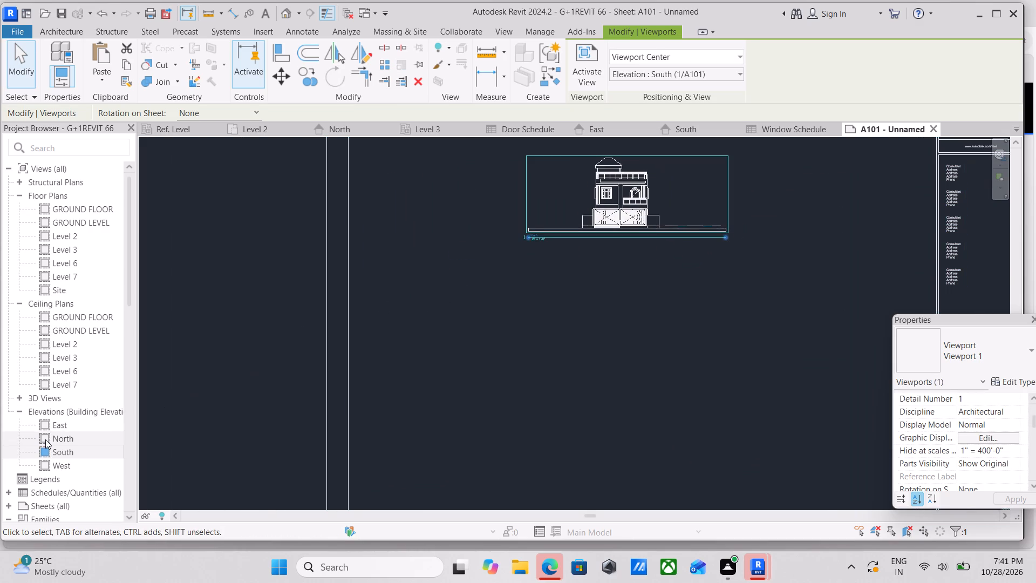
{"action": "left_click_drag", "start_coordinate": [45, 439], "coordinate": [491, 421]}
{"action": "scroll", "coordinate": [534, 399], "scroll_direction": "down", "scroll_amount": 1}
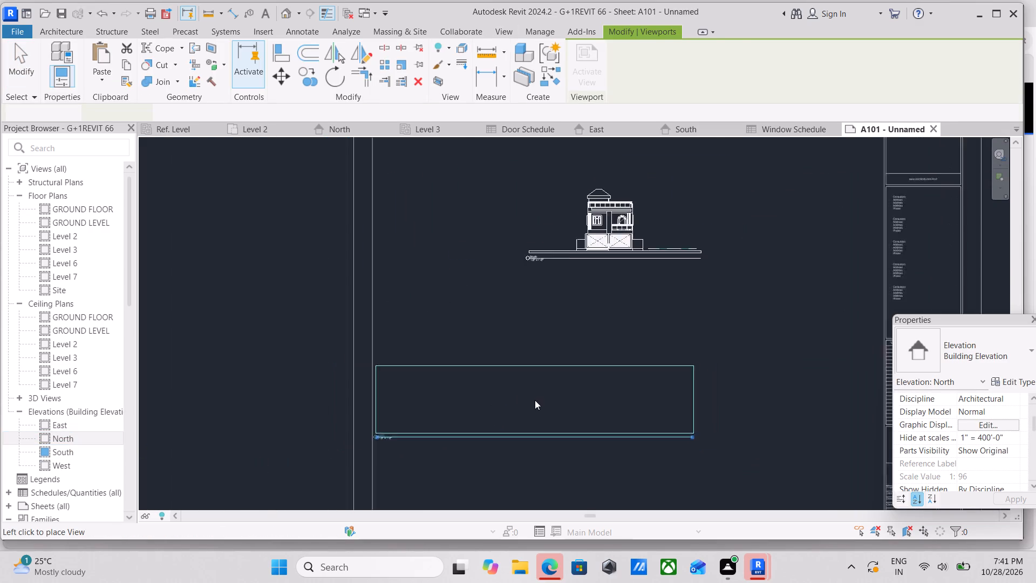
{"action": "scroll", "coordinate": [535, 400], "scroll_direction": "down", "scroll_amount": 1}
{"action": "middle_click_drag", "start_coordinate": [535, 400], "coordinate": [512, 369]}
{"action": "left_click", "coordinate": [580, 308]}
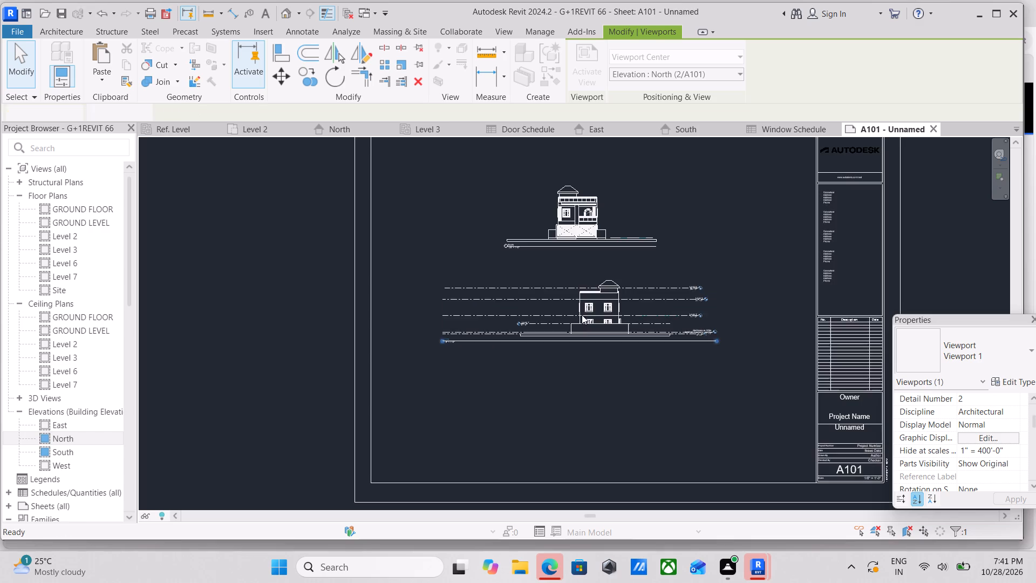
{"action": "scroll", "coordinate": [581, 325], "scroll_direction": "up", "scroll_amount": 2}
{"action": "middle_click_drag", "start_coordinate": [574, 359], "coordinate": [428, 450]}
{"action": "scroll", "coordinate": [430, 446], "scroll_direction": "down", "scroll_amount": 2}
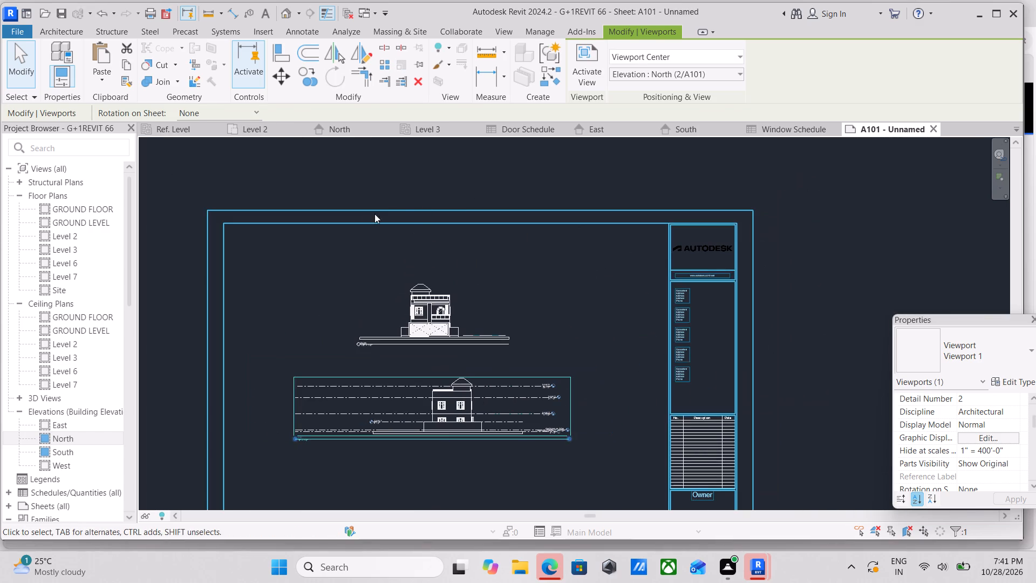
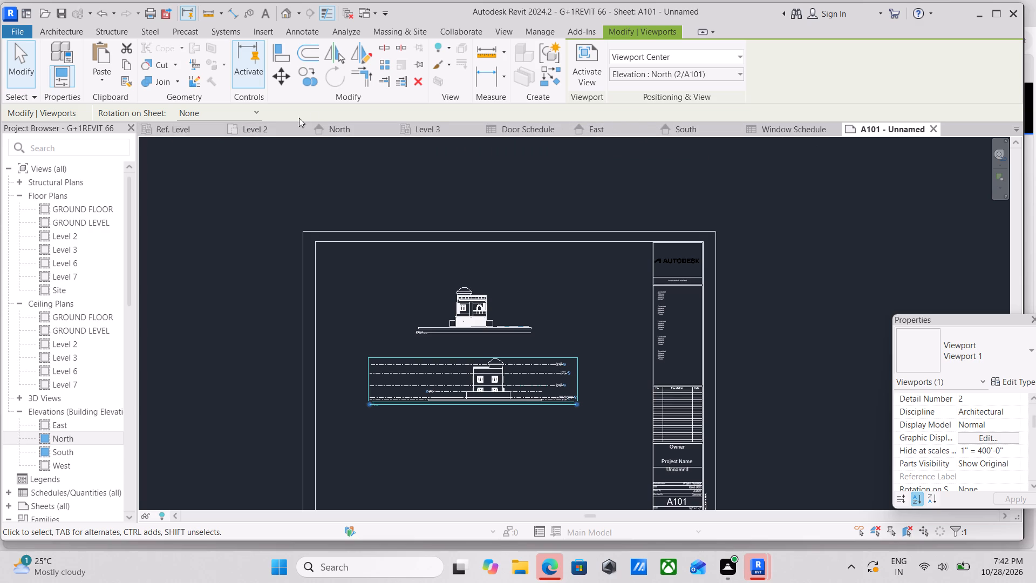
Close the Level 3, Window Schedule, GROUND FLOOR and 3D View 1 views, and bring up the default {3D} view.
{"action": "left_click", "coordinate": [475, 125]}
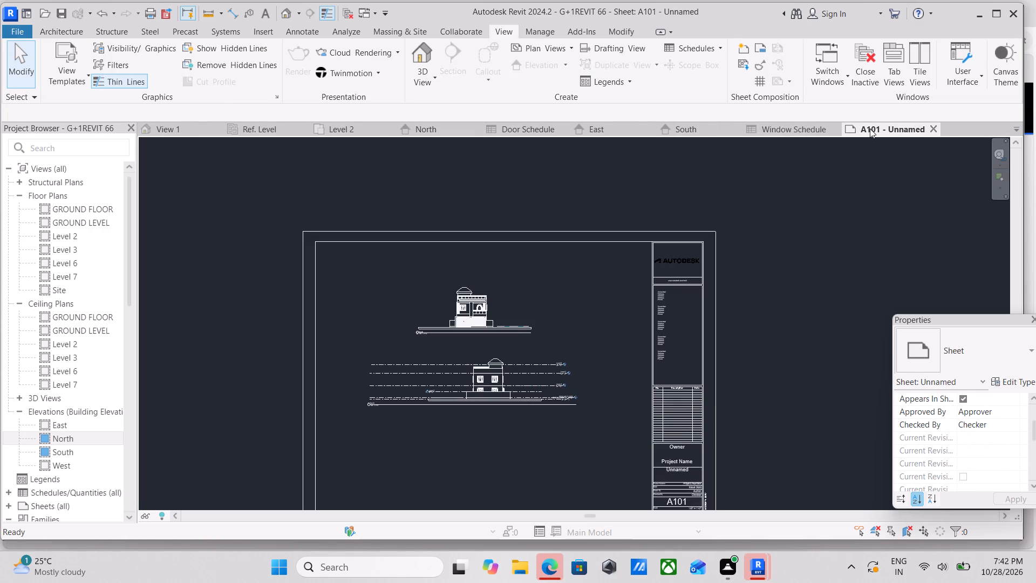
{"action": "left_click", "coordinate": [833, 128]}
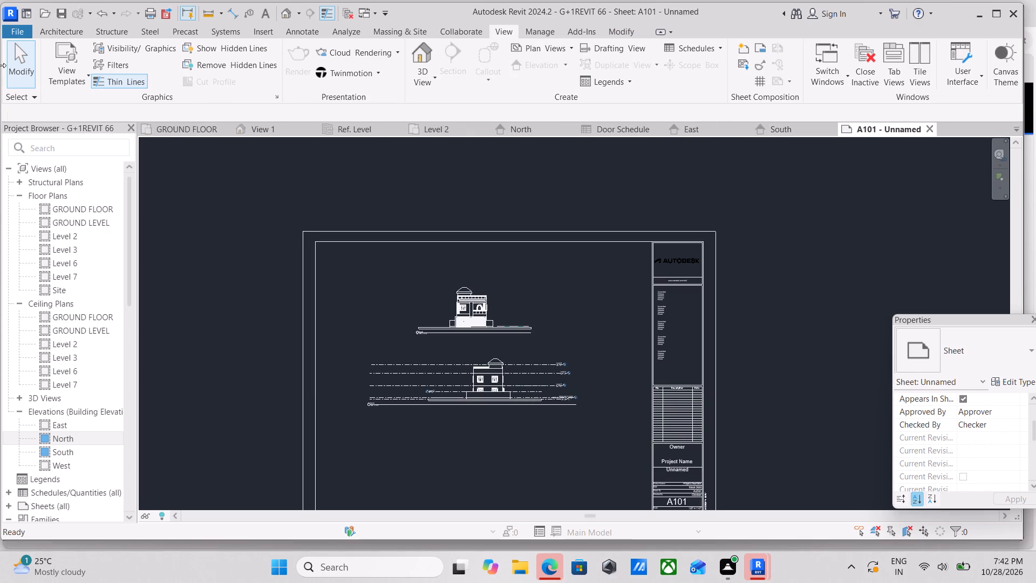
{"action": "left_click", "coordinate": [222, 125]}
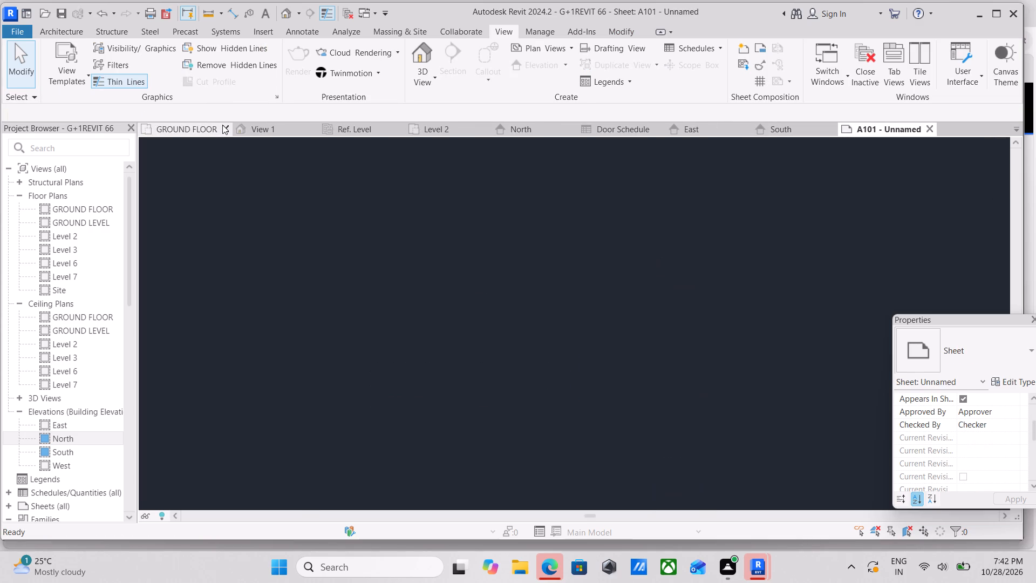
{"action": "left_click", "coordinate": [167, 127]}
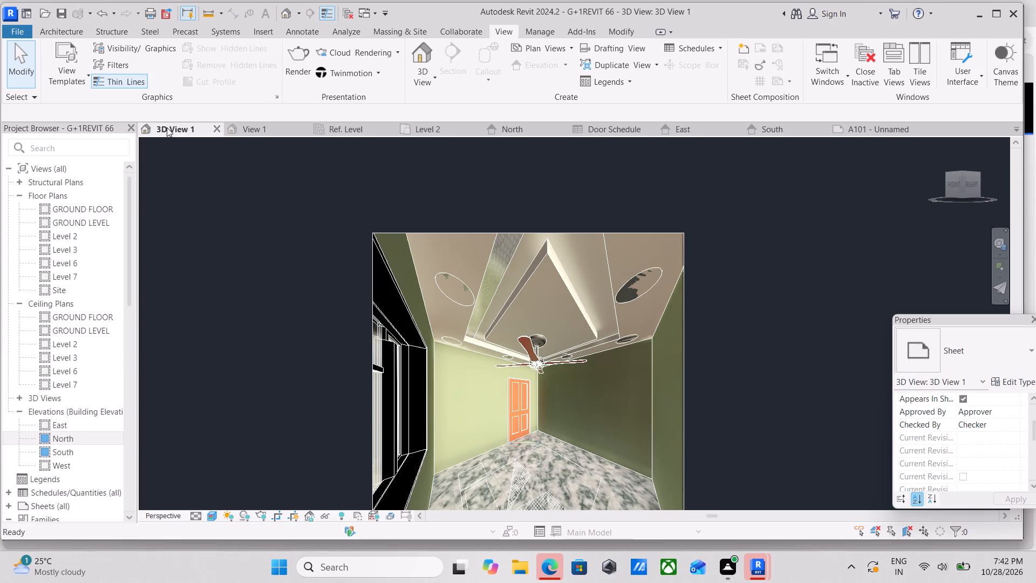
{"action": "left_click", "coordinate": [217, 127]}
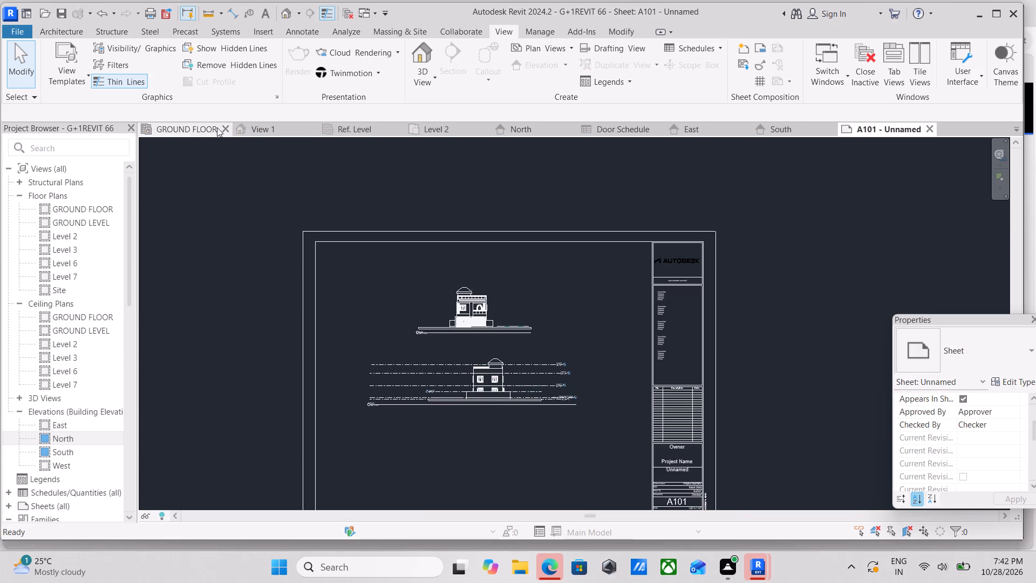
{"action": "left_click", "coordinate": [222, 127]}
{"action": "left_click", "coordinate": [173, 127]}
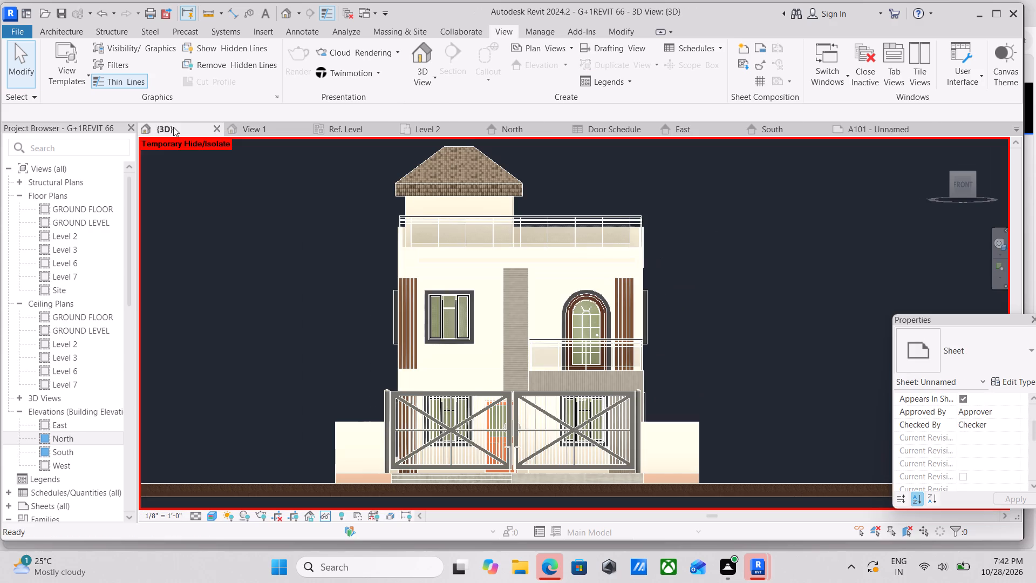
Set the {3D} view's background to Sky in its Graphic Display Options, with the whole house in view.
{"action": "scroll", "coordinate": [308, 214], "scroll_direction": "down", "scroll_amount": 1}
{"action": "middle_click_drag", "start_coordinate": [308, 214], "coordinate": [376, 185]}
{"action": "scroll", "coordinate": [355, 201], "scroll_direction": "down", "scroll_amount": 1}
{"action": "middle_click_drag", "start_coordinate": [355, 202], "coordinate": [365, 248]}
{"action": "scroll", "coordinate": [336, 252], "scroll_direction": "down", "scroll_amount": 1}
{"action": "middle_click_drag", "start_coordinate": [336, 252], "coordinate": [339, 271]}
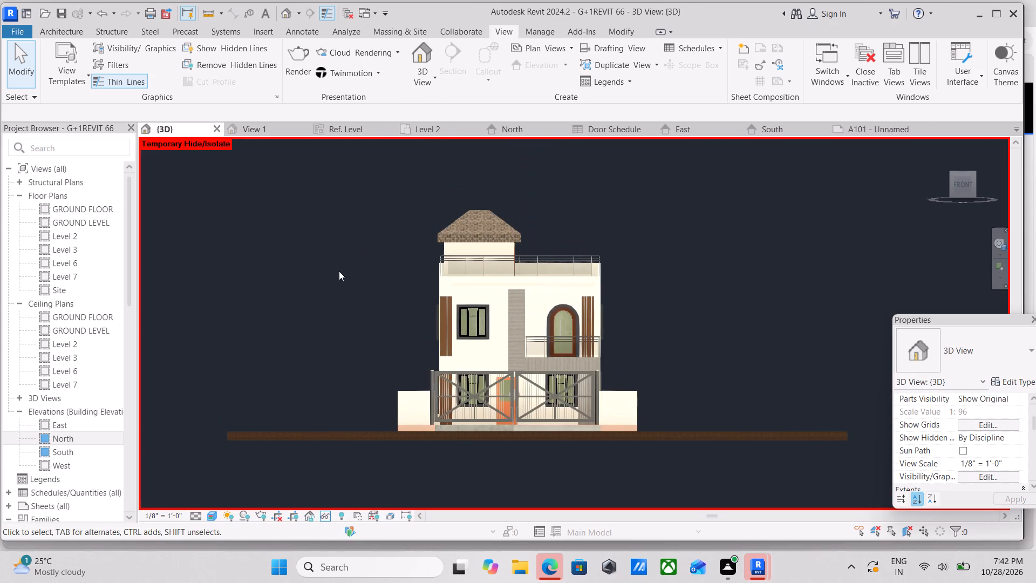
{"action": "left_click", "coordinate": [210, 515]}
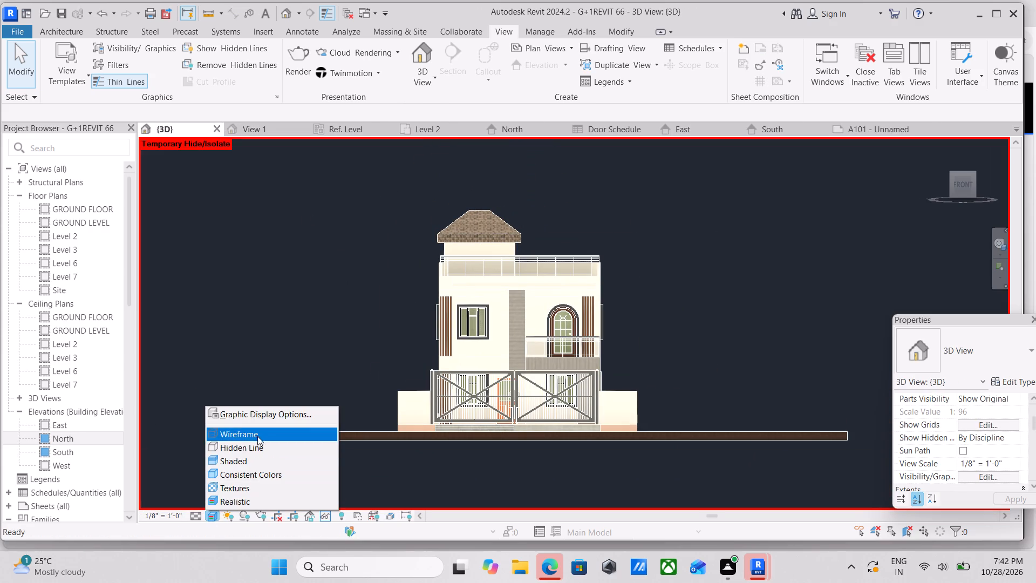
{"action": "left_click", "coordinate": [281, 410]}
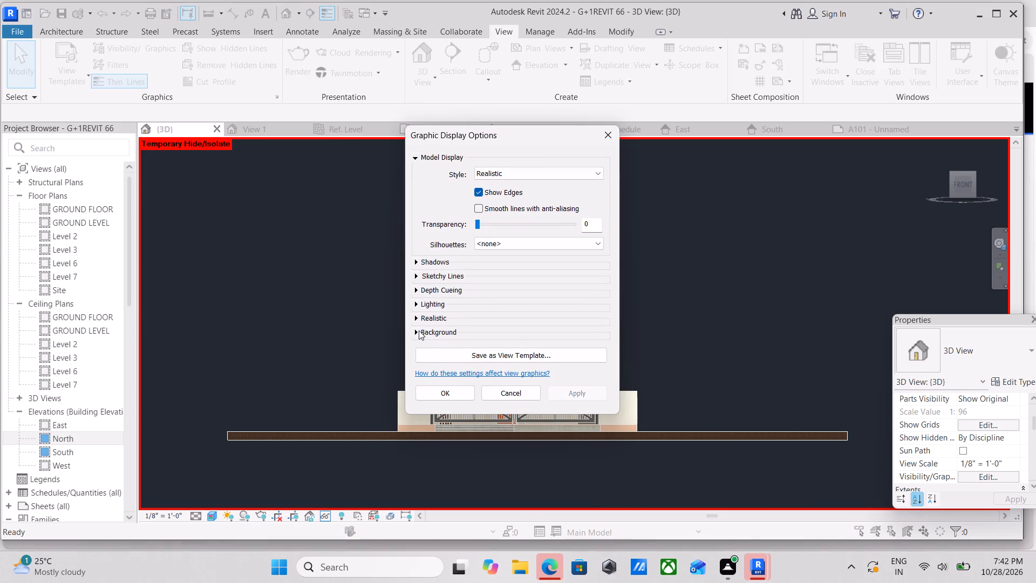
{"action": "left_click", "coordinate": [419, 330]}
{"action": "left_click", "coordinate": [478, 356]}
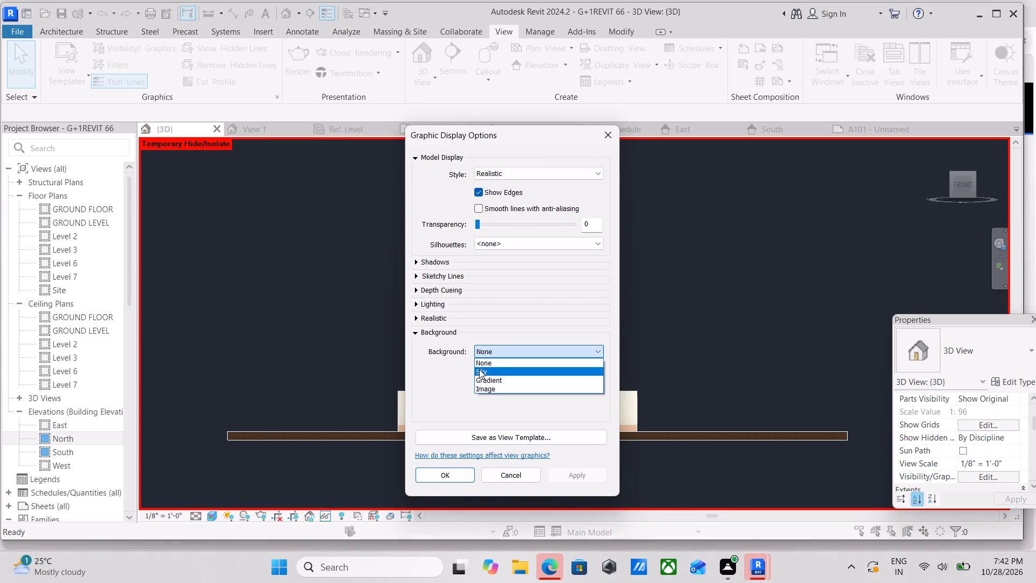
{"action": "left_click", "coordinate": [480, 367]}
{"action": "left_click", "coordinate": [493, 349]}
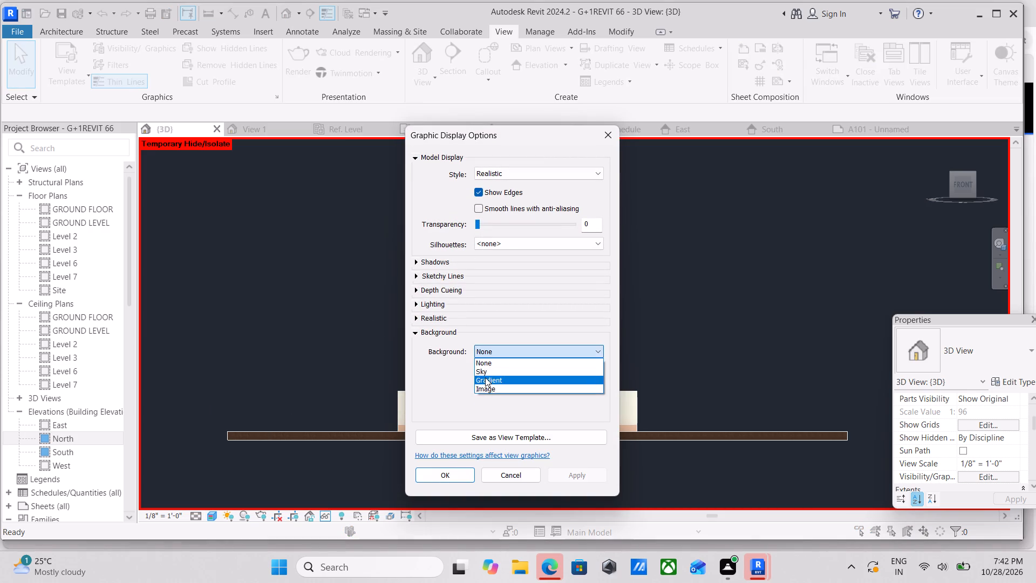
{"action": "left_click", "coordinate": [486, 371]}
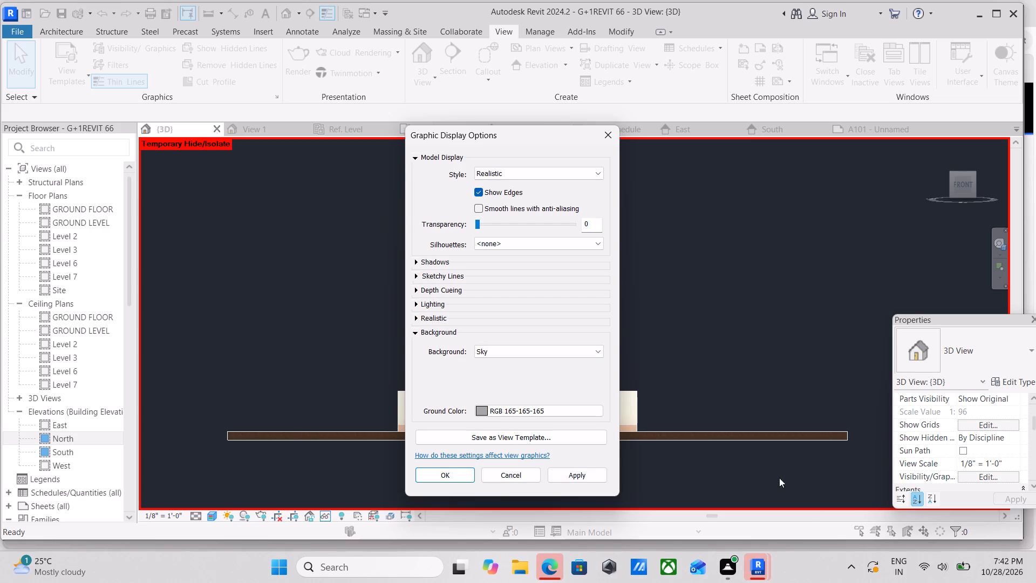
{"action": "left_click", "coordinate": [585, 476]}
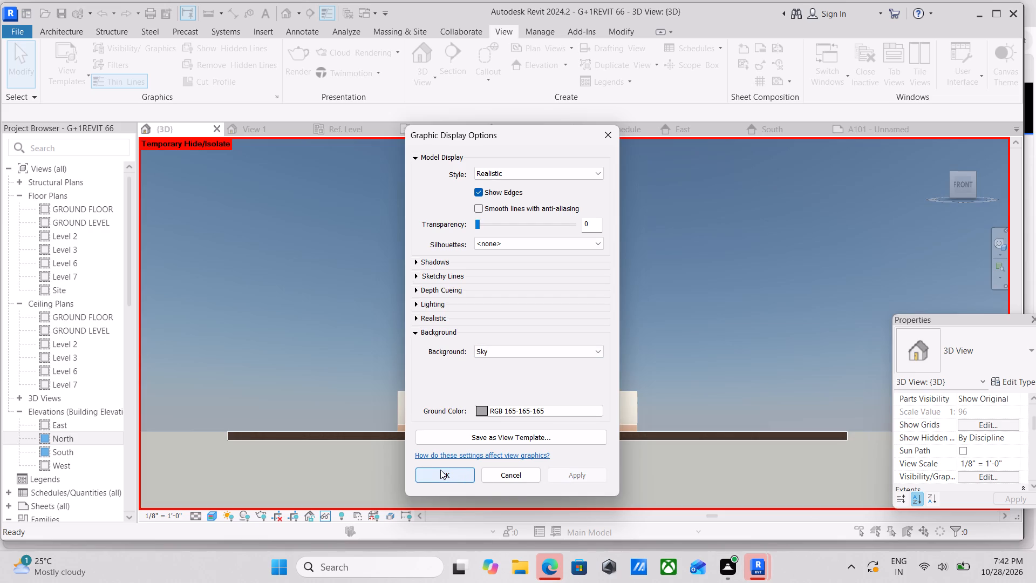
{"action": "left_click", "coordinate": [440, 470]}
Start Rendering with Region enabled and fit the render region around the front of the house, about 668 x 483 pixels.
{"action": "type", "text": "RR"}
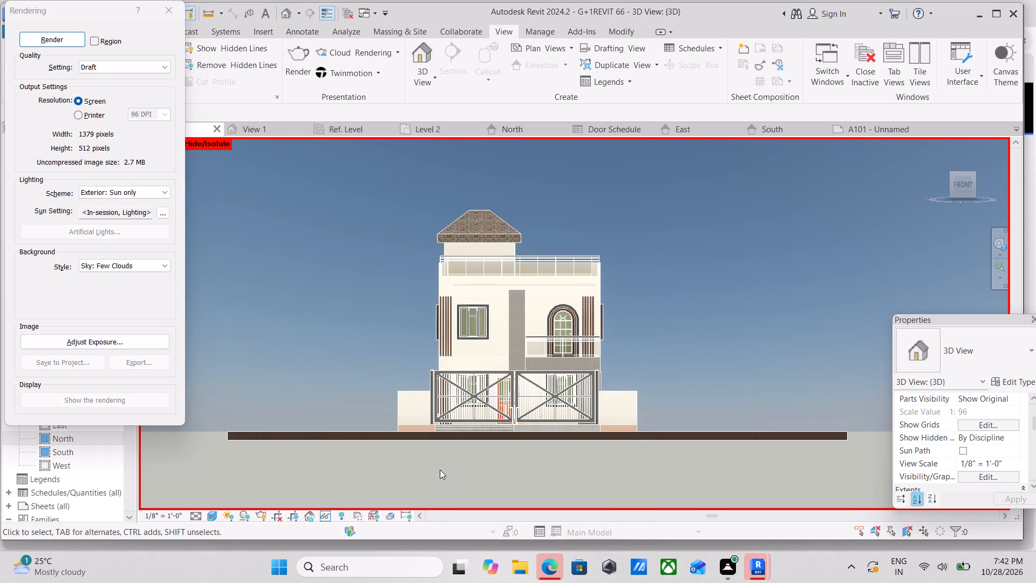
{"action": "left_click", "coordinate": [94, 40]}
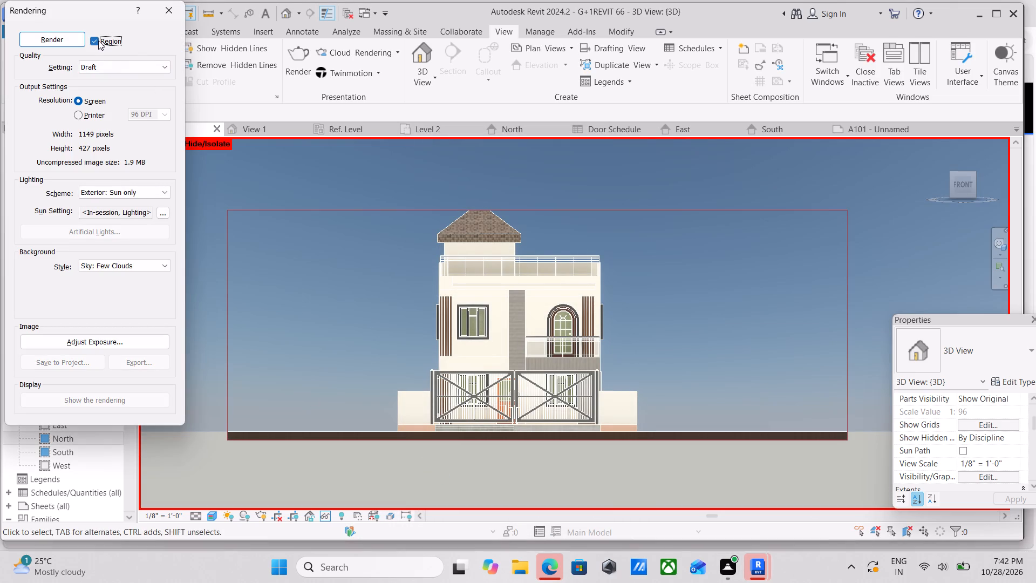
{"action": "left_click", "coordinate": [556, 210]}
{"action": "left_click_drag", "start_coordinate": [538, 209], "coordinate": [540, 179]}
{"action": "left_click_drag", "start_coordinate": [855, 307], "coordinate": [853, 307]}
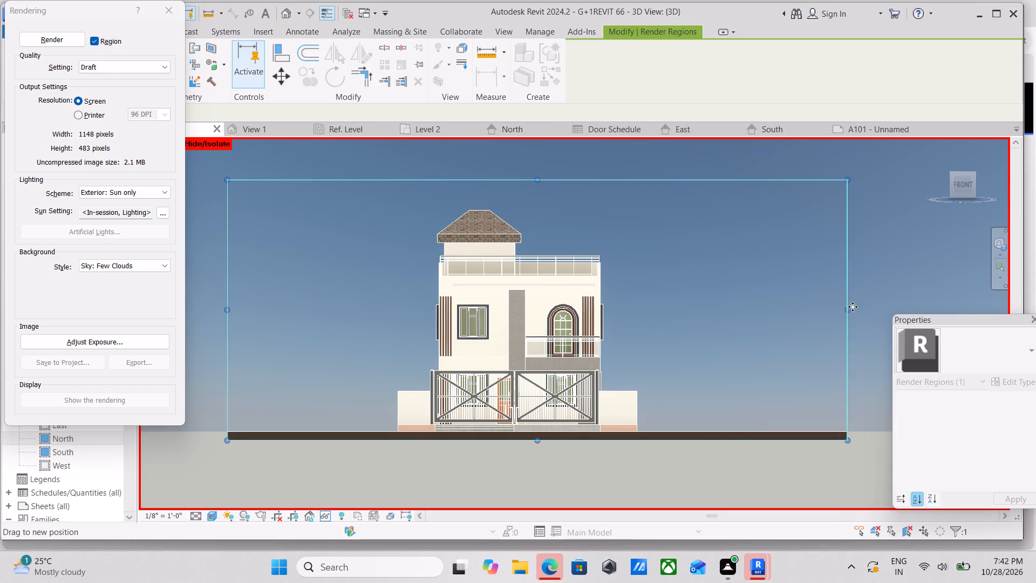
{"action": "left_click_drag", "start_coordinate": [853, 307], "coordinate": [727, 331]}
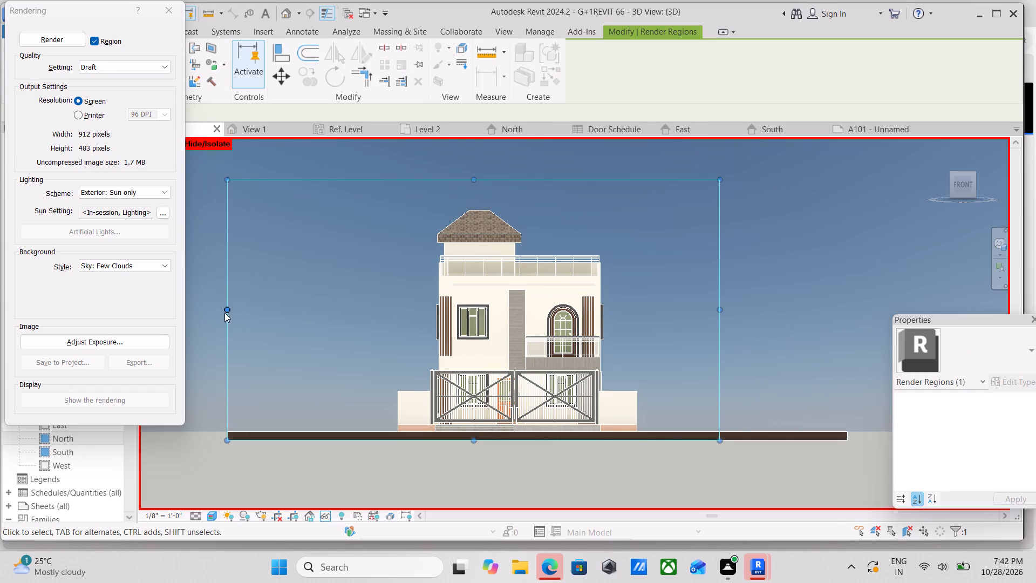
{"action": "left_click_drag", "start_coordinate": [224, 313], "coordinate": [356, 334]}
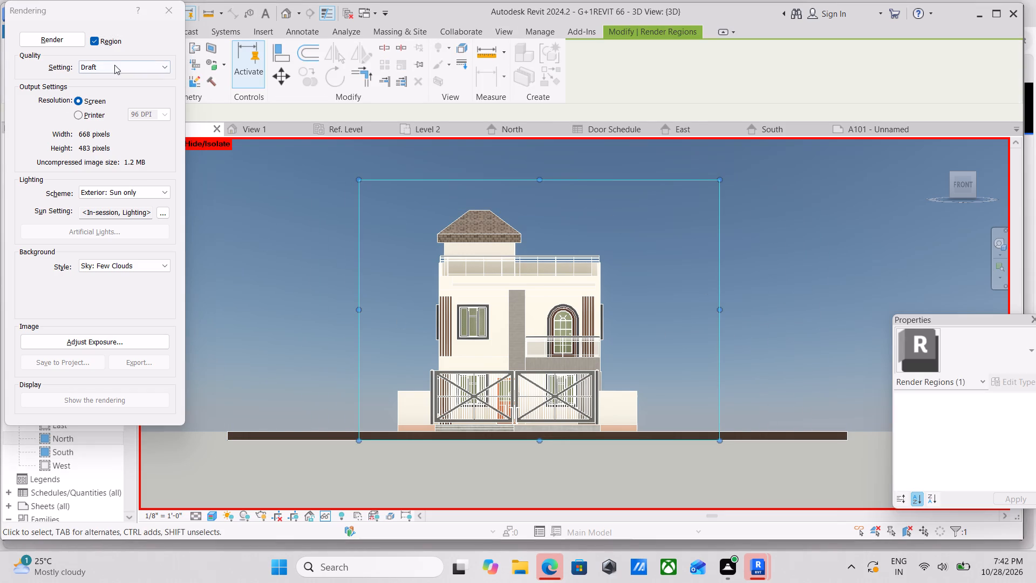
Set the render quality to Medium and render the front view of the house.
{"action": "left_click", "coordinate": [115, 65]}
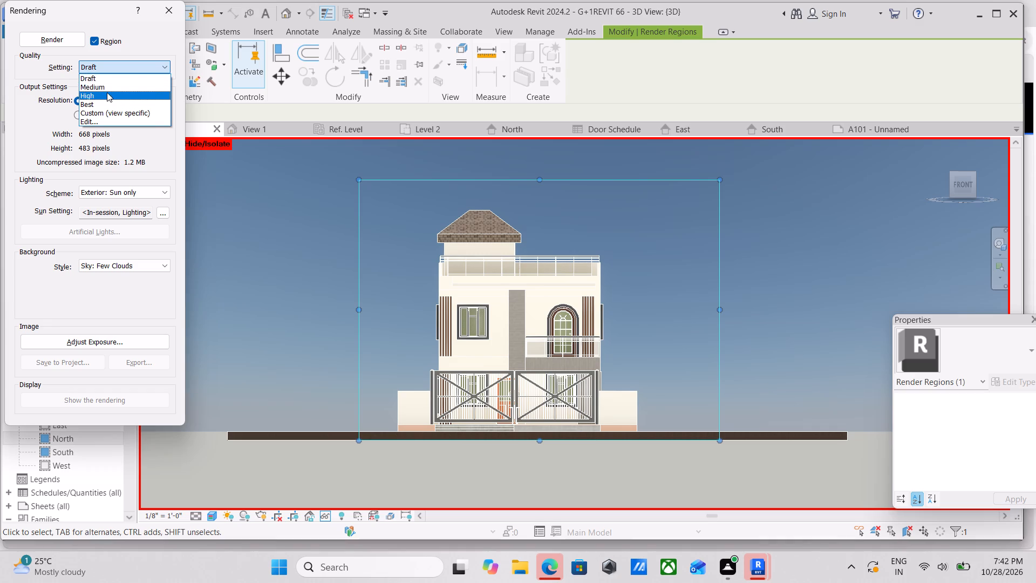
{"action": "left_click", "coordinate": [107, 88]}
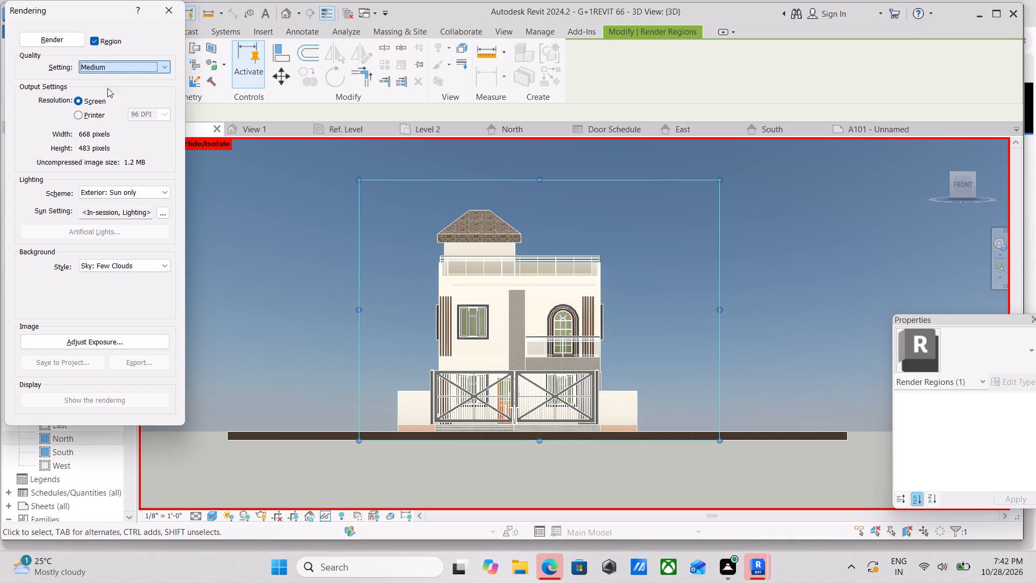
{"action": "left_click", "coordinate": [60, 37]}
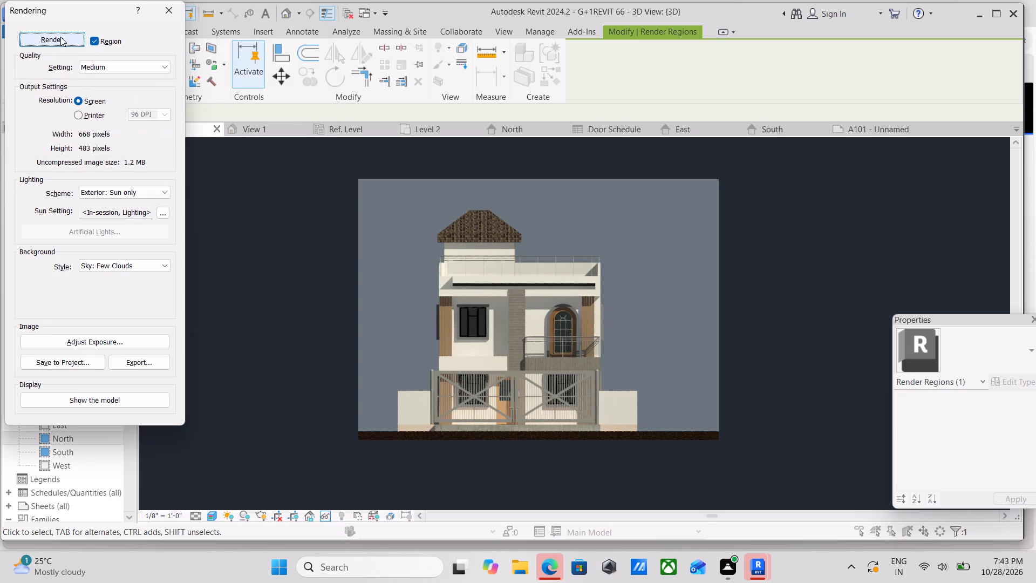
Capture a screen snip of the rendered front view and close the Rendering dialog.
{"action": "scroll", "coordinate": [203, 411], "scroll_direction": "down", "scroll_amount": 1}
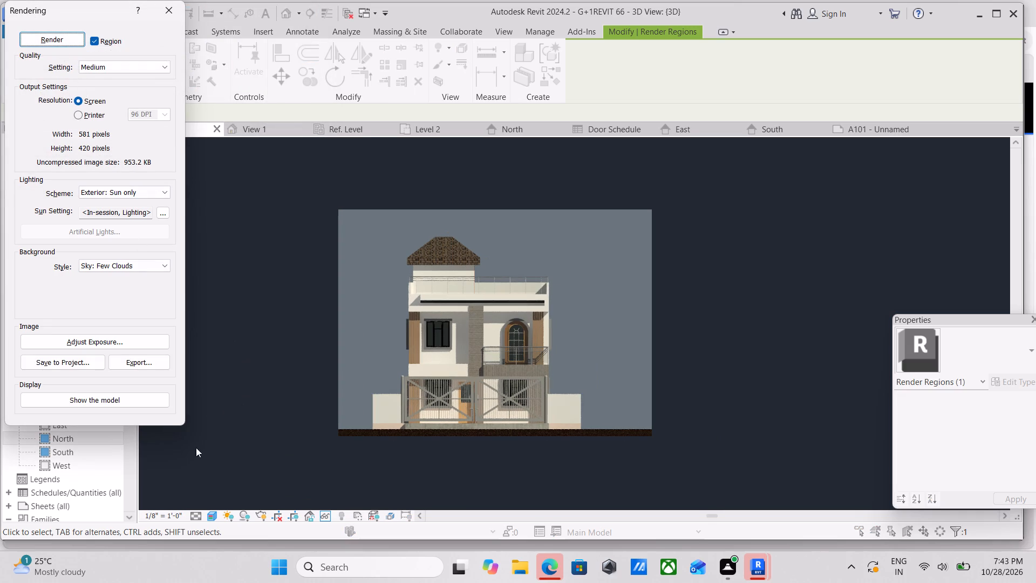
{"action": "key", "text": "shift+super+s"}
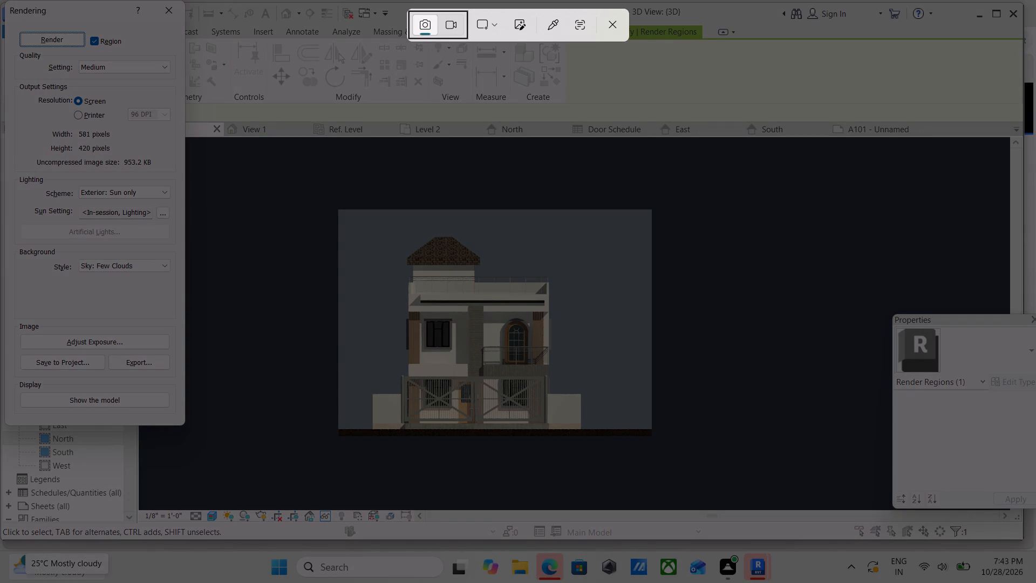
{"action": "left_click_drag", "start_coordinate": [332, 191], "coordinate": [671, 435]}
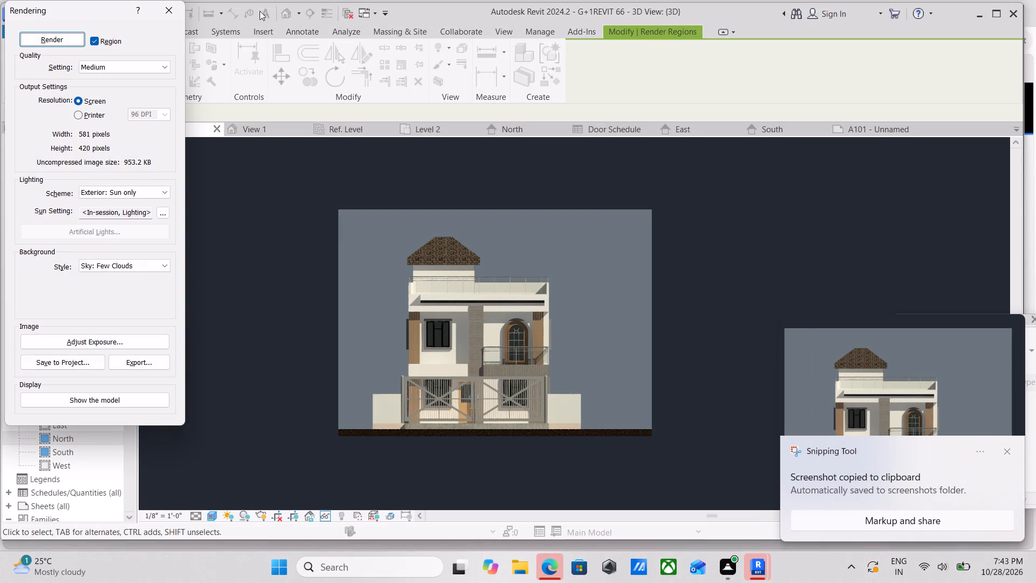
{"action": "left_click", "coordinate": [432, 353]}
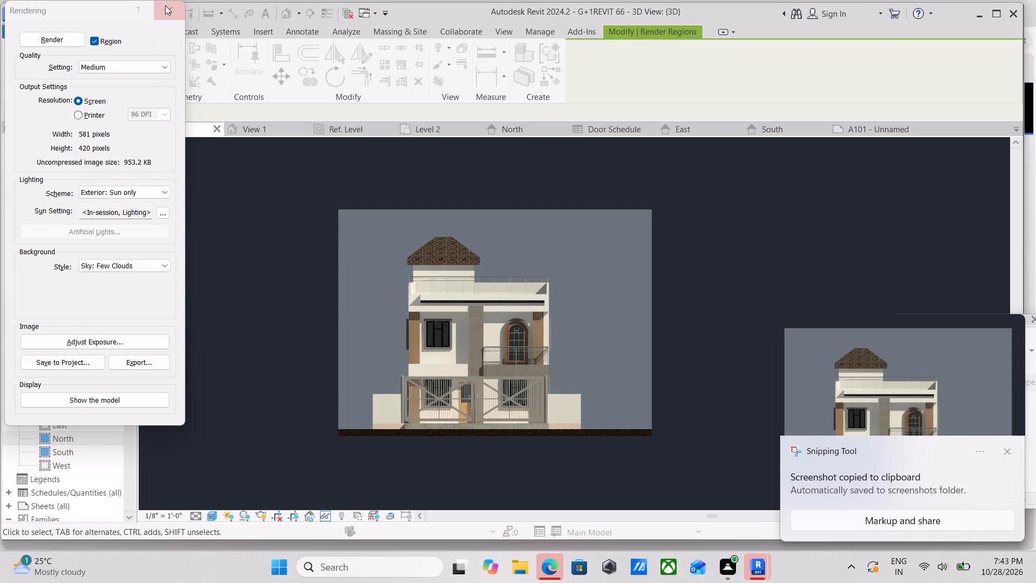
{"action": "left_click", "coordinate": [172, 7]}
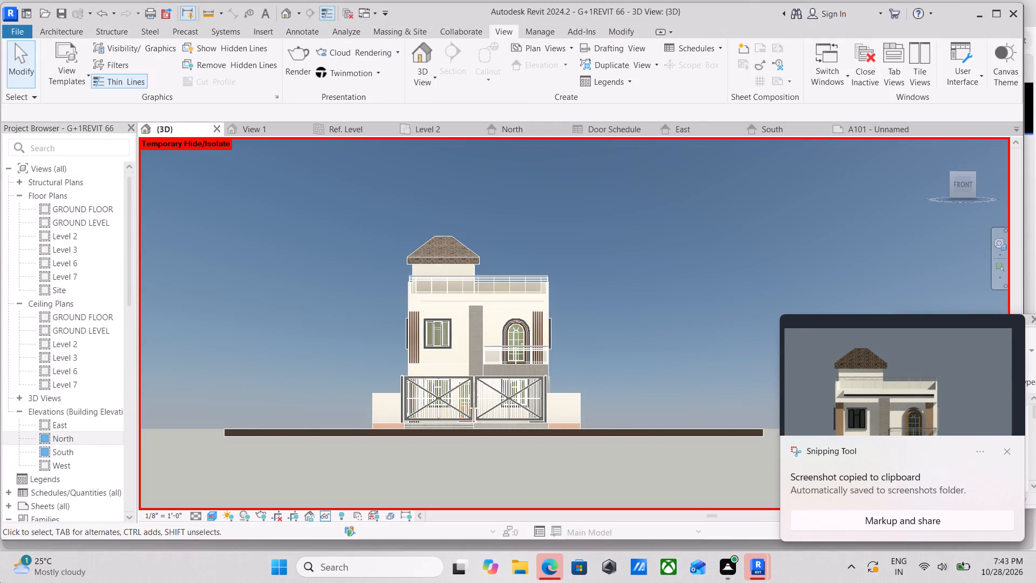
Orient the 3D view to the front-right edge, fit the render region around the house at about 612 x 288 pixels, and render it.
{"action": "left_click", "coordinate": [974, 185]}
{"action": "scroll", "coordinate": [539, 377], "scroll_direction": "up", "scroll_amount": 4}
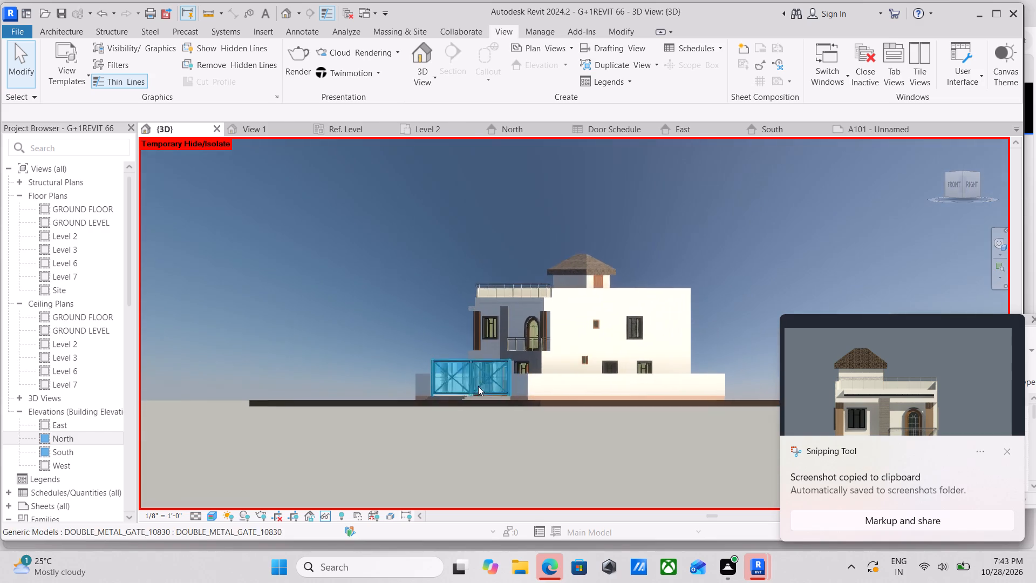
{"action": "middle_click_drag", "start_coordinate": [478, 386], "coordinate": [495, 417]}
{"action": "middle_click_drag", "start_coordinate": [495, 417], "coordinate": [446, 439]}
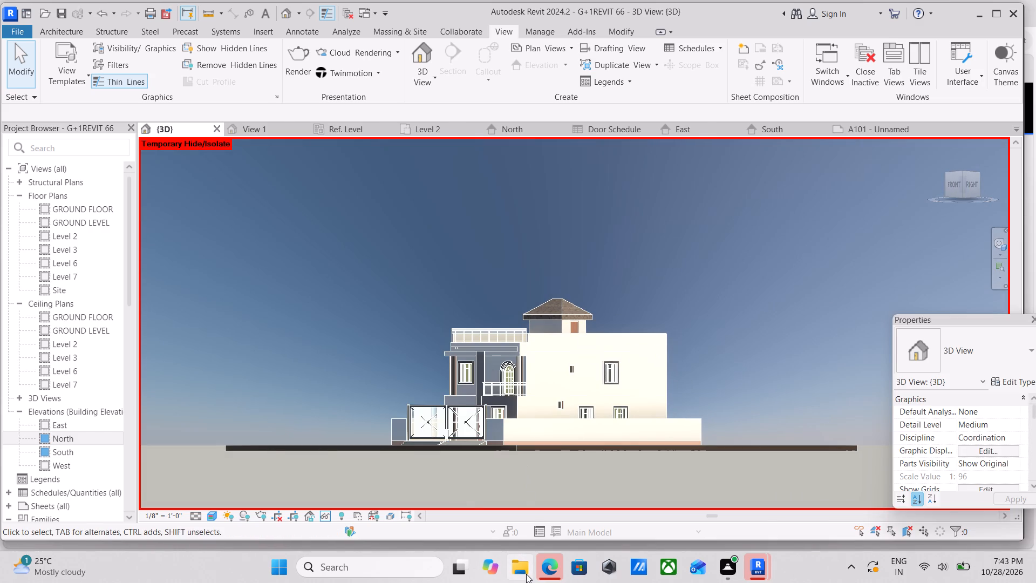
{"action": "type", "text": "RR"}
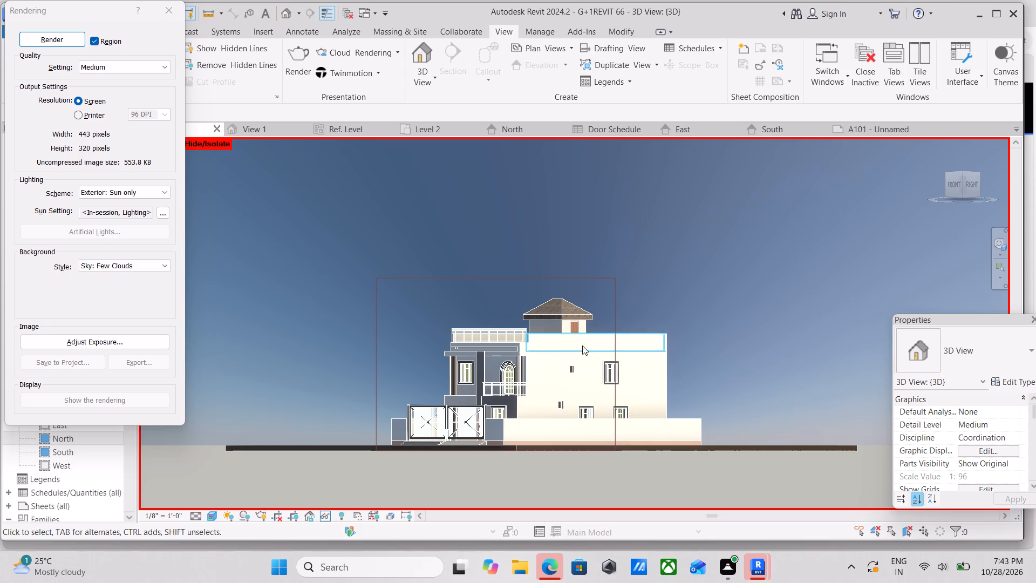
{"action": "left_click", "coordinate": [612, 323]}
{"action": "left_click_drag", "start_coordinate": [614, 365], "coordinate": [705, 368]}
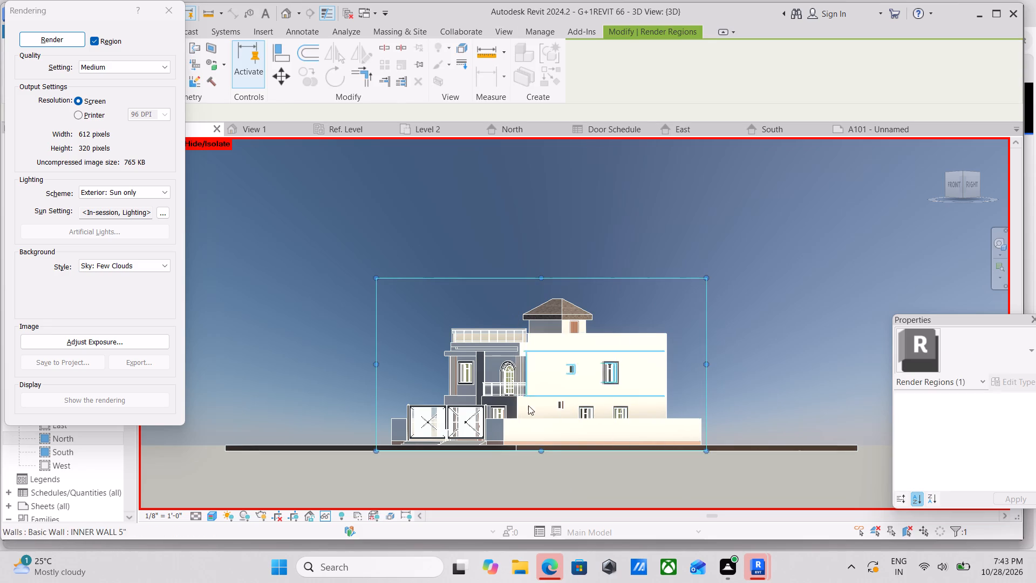
{"action": "left_click_drag", "start_coordinate": [541, 451], "coordinate": [541, 446]}
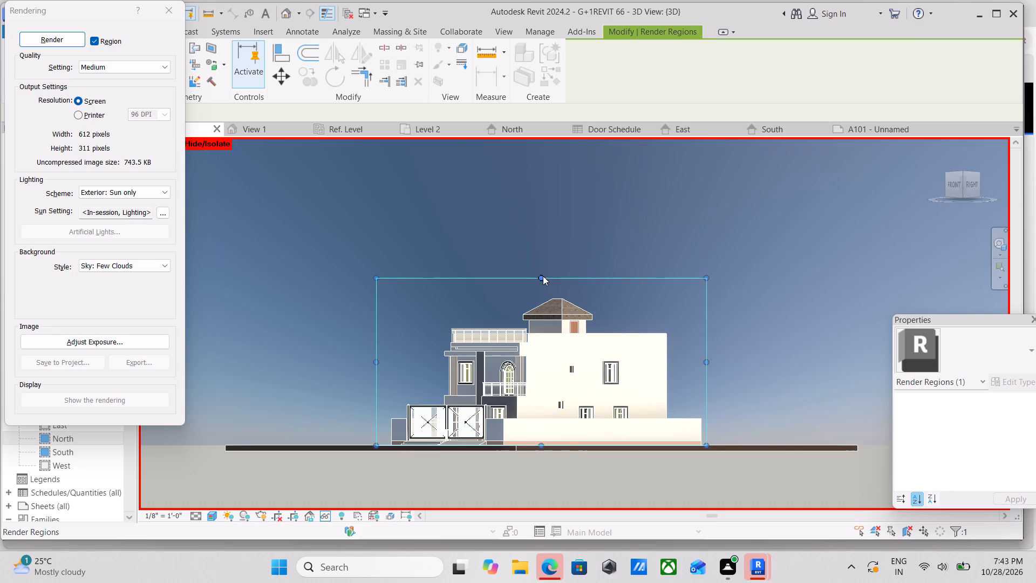
{"action": "left_click_drag", "start_coordinate": [542, 276], "coordinate": [545, 288]}
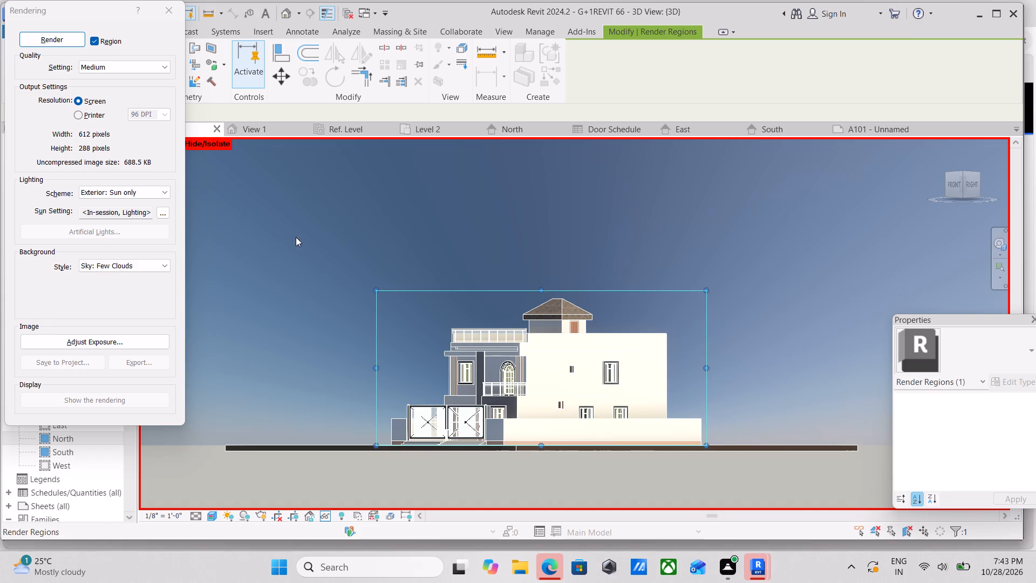
{"action": "left_click", "coordinate": [71, 36]}
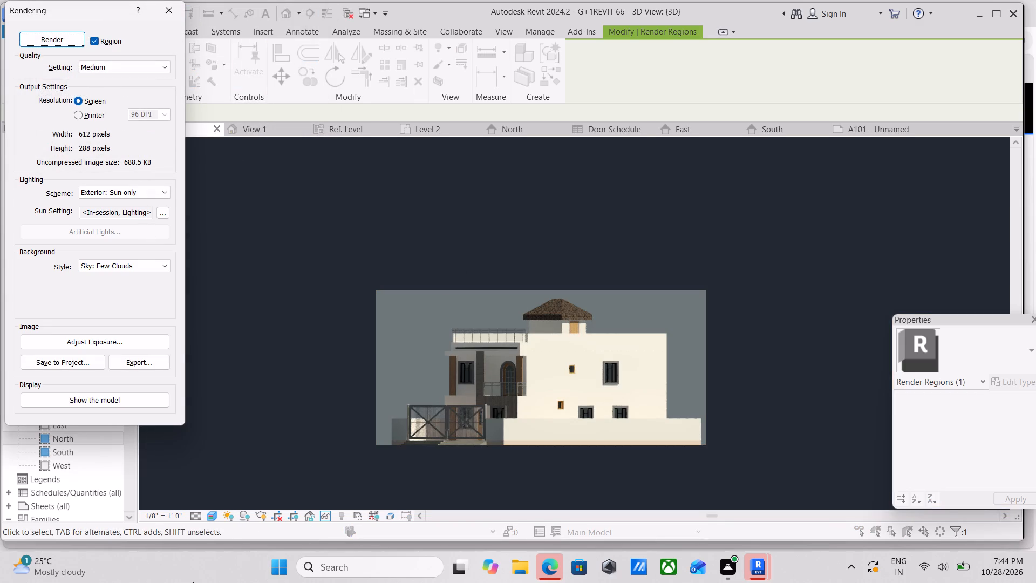
Capture a screen snip of the rendered front-right view of the house and close the Rendering dialog.
{"action": "key", "text": "shift+super+s"}
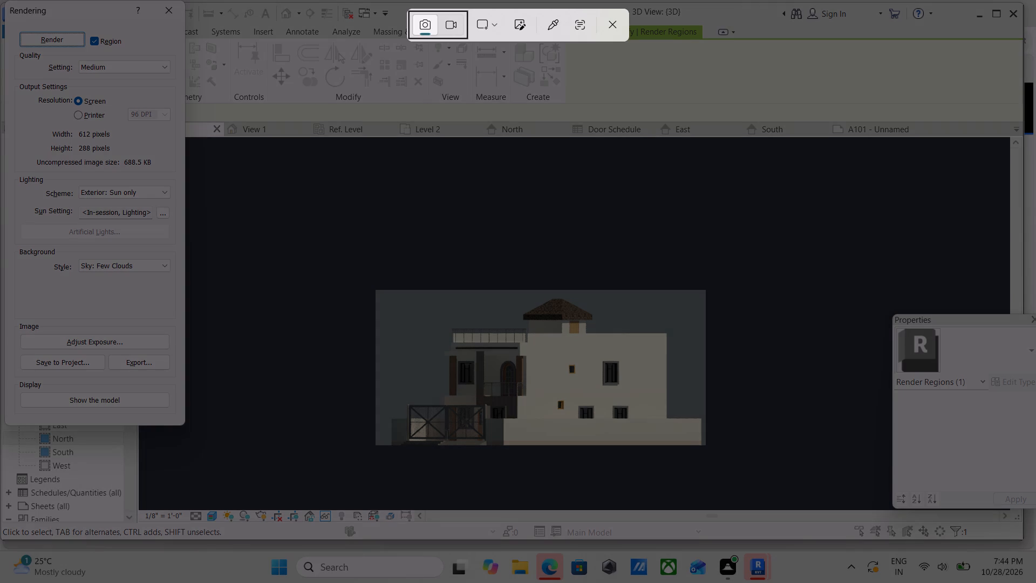
{"action": "left_click_drag", "start_coordinate": [356, 272], "coordinate": [356, 272]}
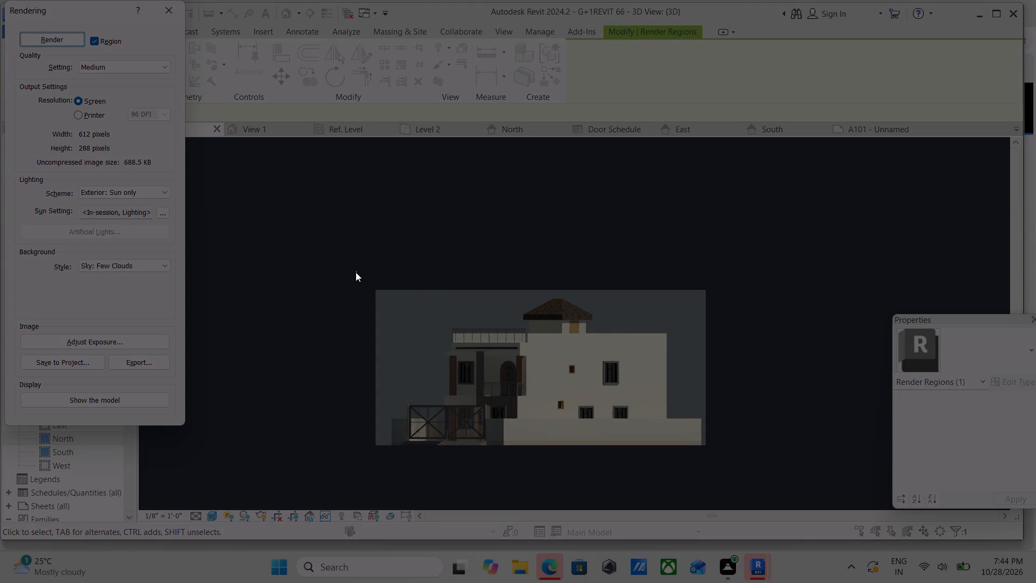
{"action": "left_click_drag", "start_coordinate": [356, 272], "coordinate": [759, 478]}
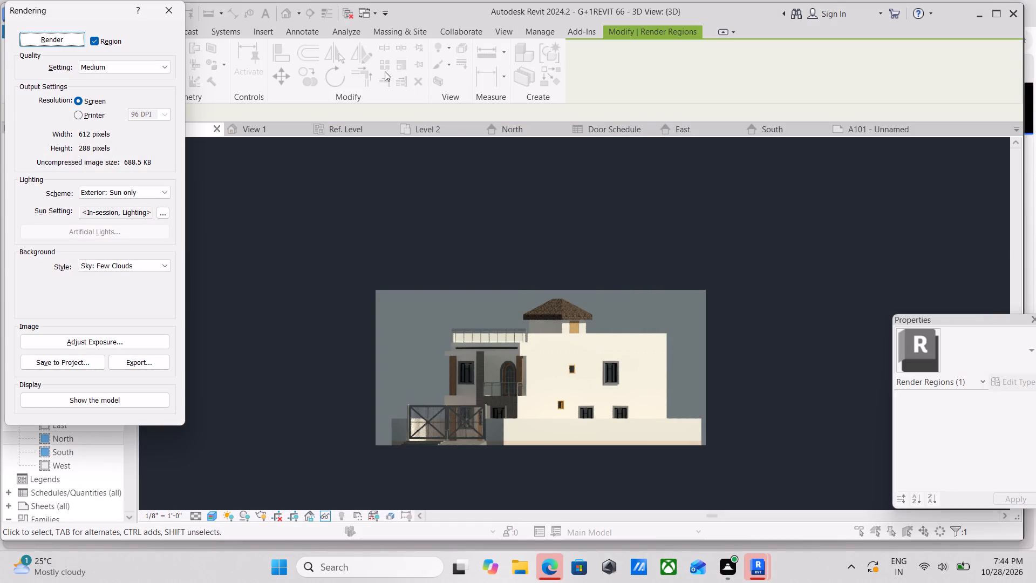
{"action": "double_click", "coordinate": [174, 5]}
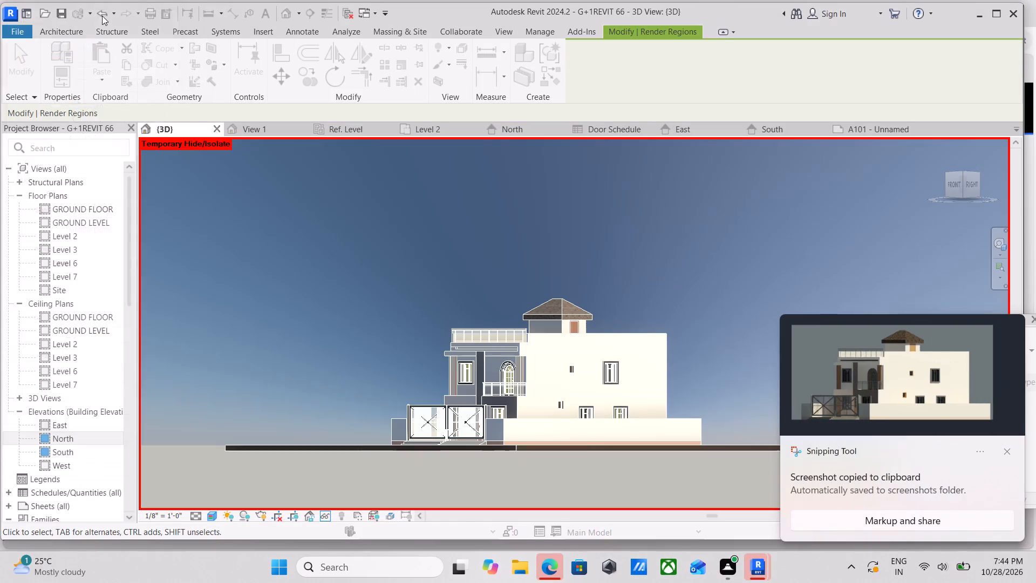
Save the model as a project file named G+1REVIT 66.rvt on the Desktop.
{"action": "left_click", "coordinate": [12, 29]}
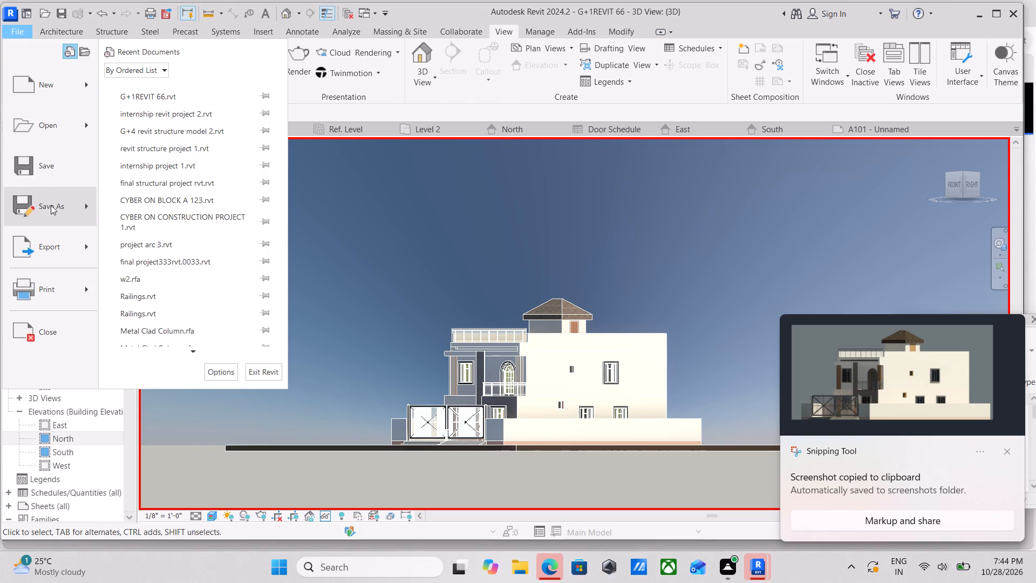
{"action": "left_click", "coordinate": [78, 208]}
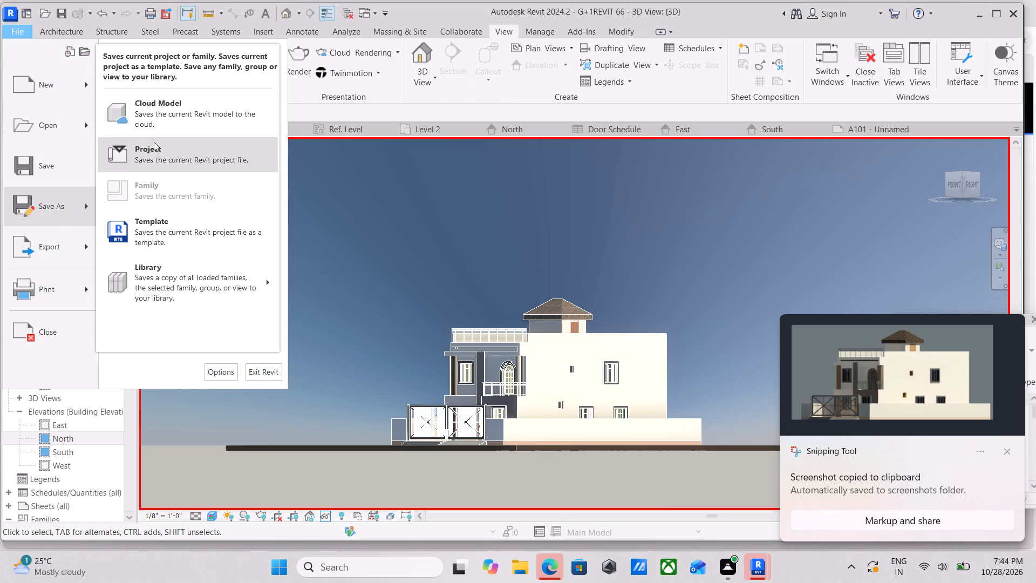
{"action": "left_click", "coordinate": [154, 142]}
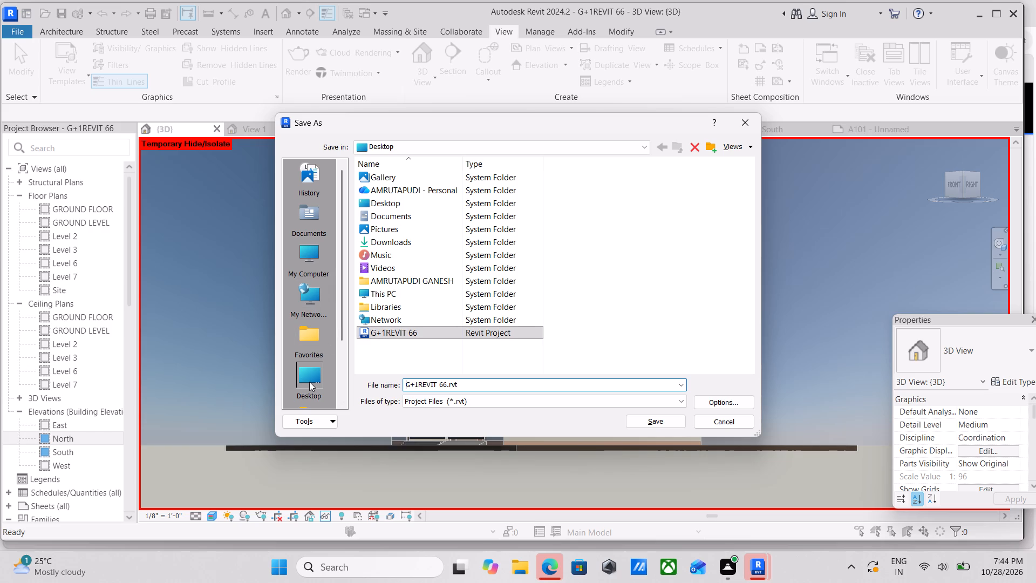
{"action": "double_click", "coordinate": [657, 421]}
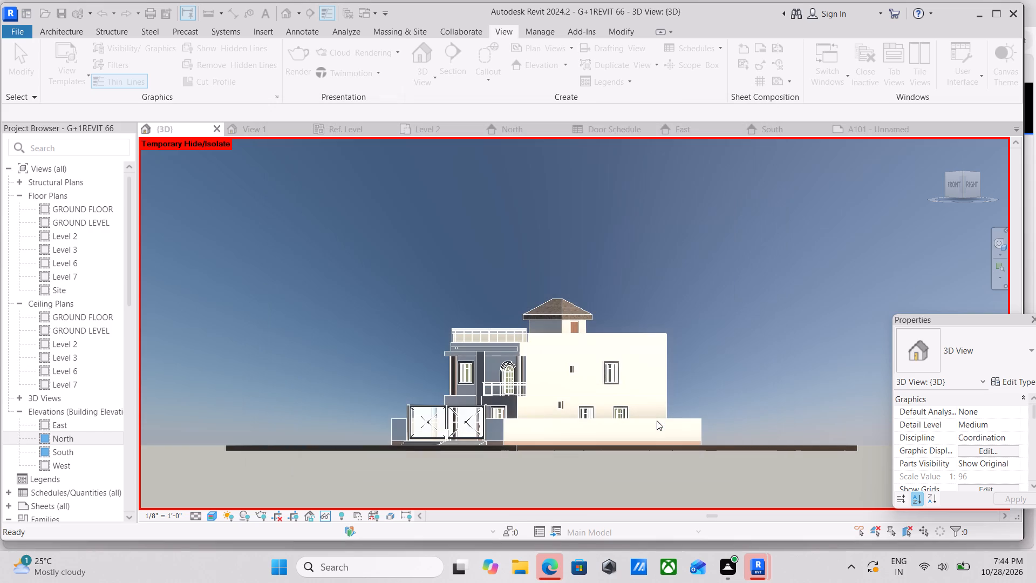